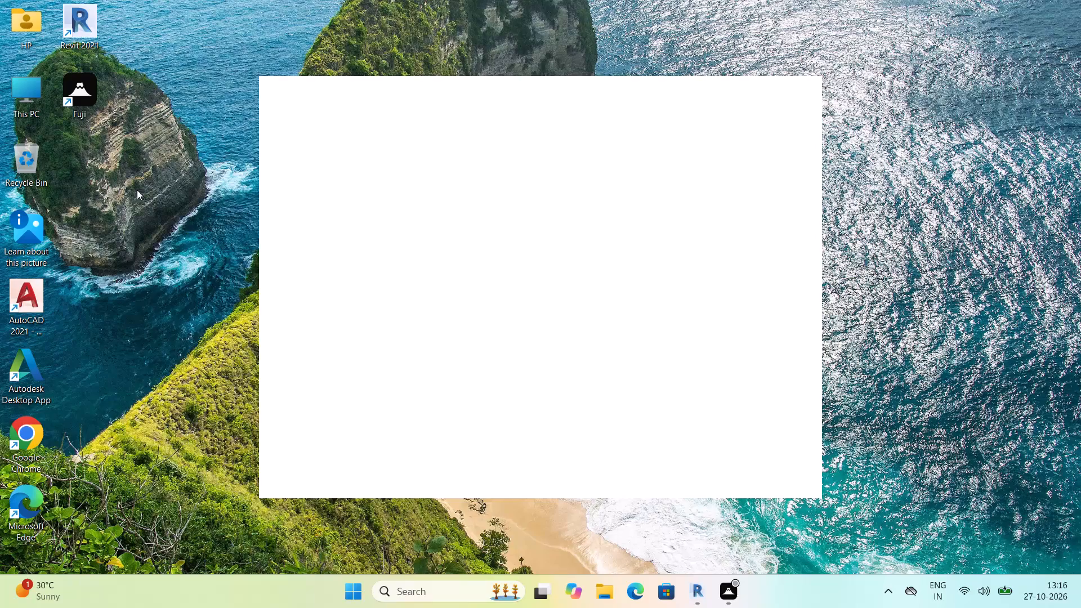
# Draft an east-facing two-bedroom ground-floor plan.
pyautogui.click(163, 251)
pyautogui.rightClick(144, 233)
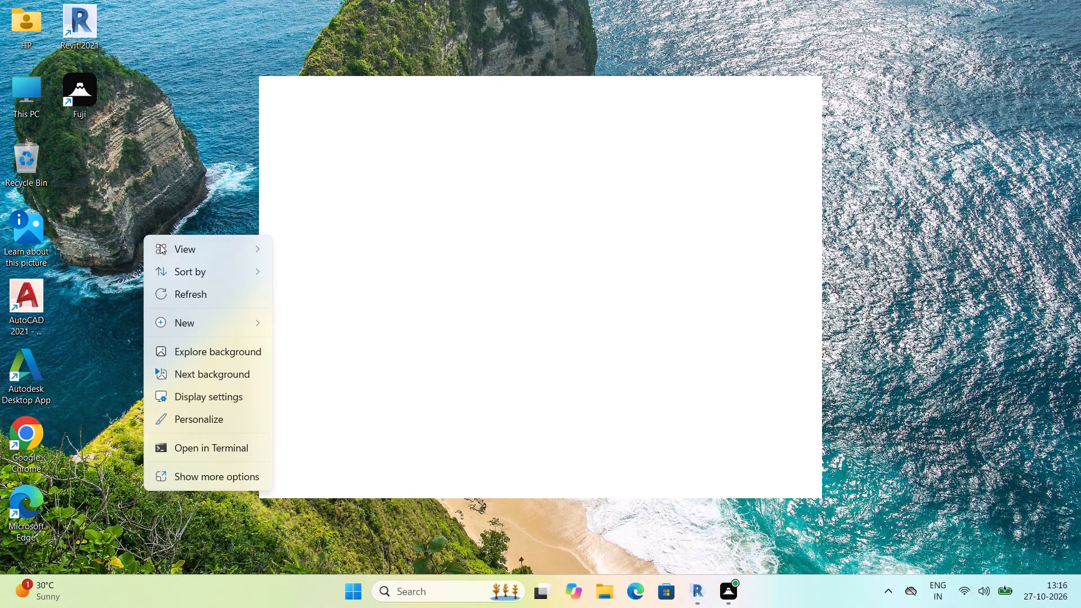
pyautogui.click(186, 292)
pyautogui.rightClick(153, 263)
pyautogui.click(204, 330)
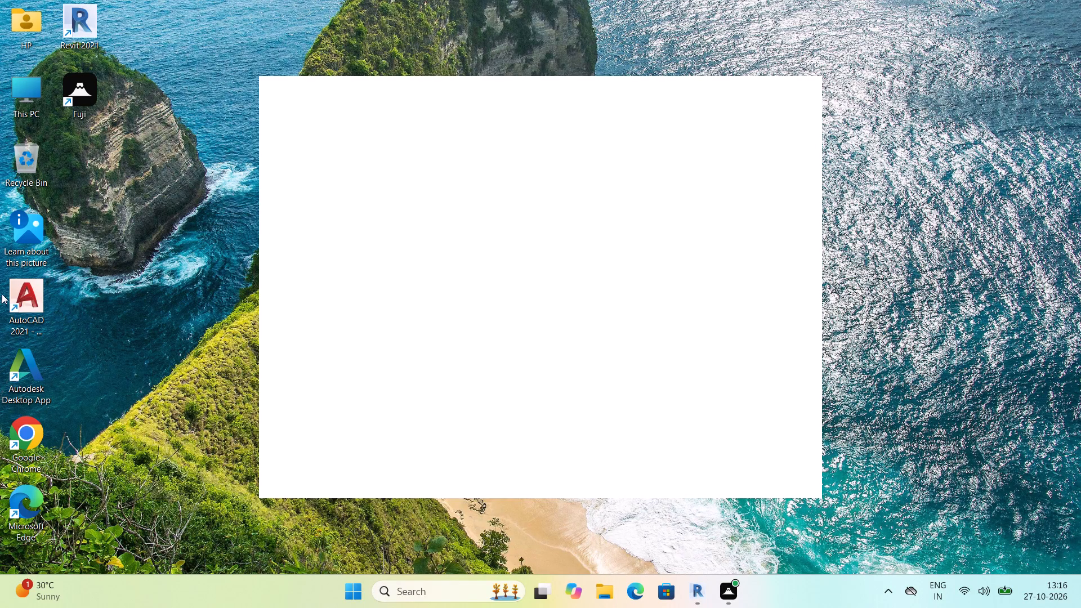
# Launch AutoCAD 2021 from the desktop and dismiss the Drawing Recovery notice.
pyautogui.doubleClick(28, 293)
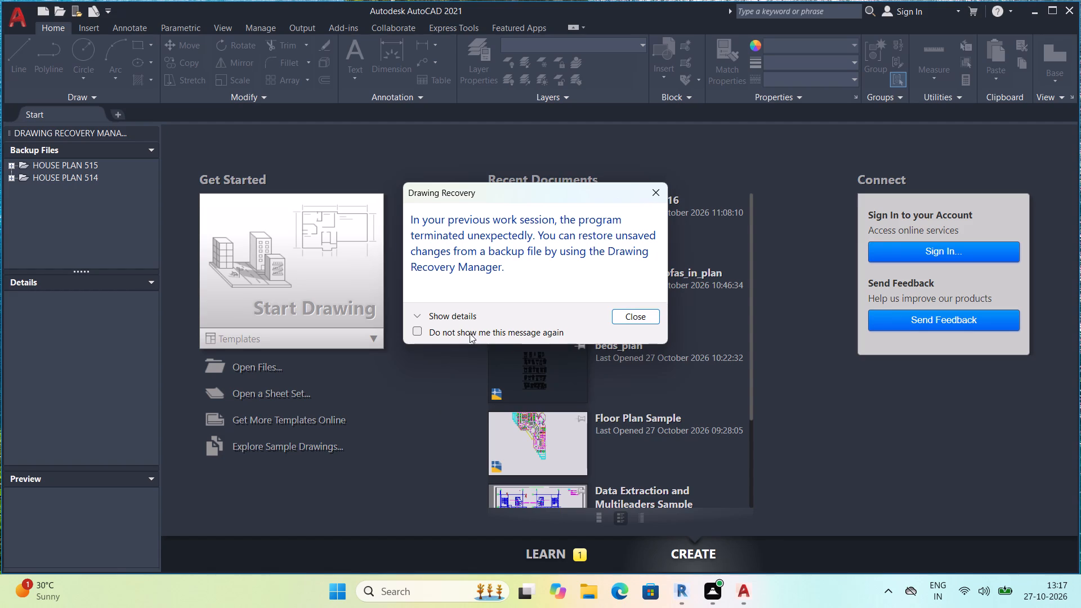
pyautogui.click(647, 196)
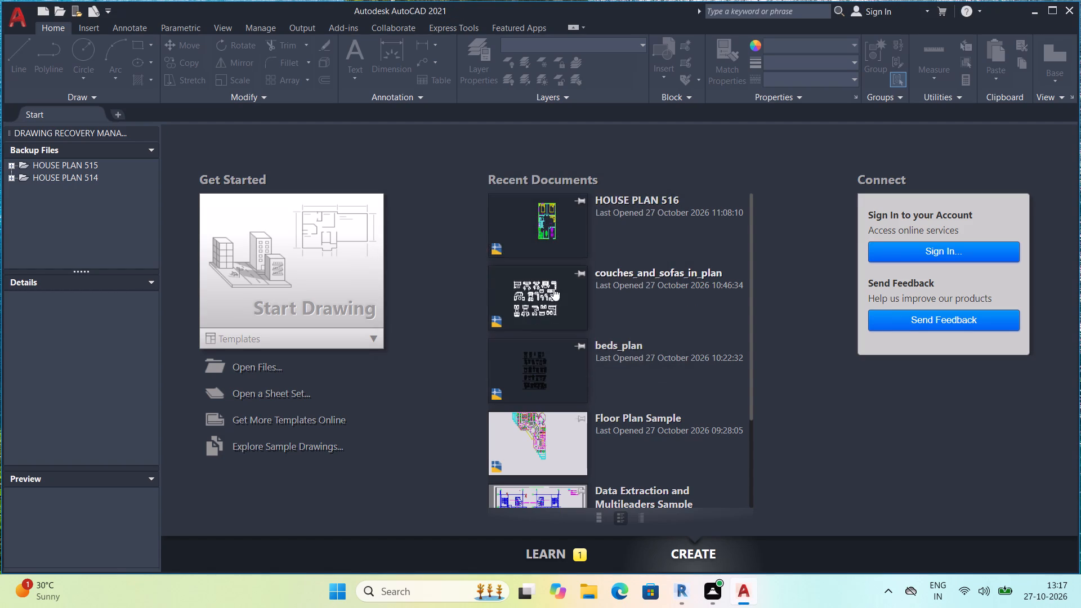
# Look through the Recent Documents list on the Start page to see which drawings are available.
pyautogui.scroll(-12, 584, 269)
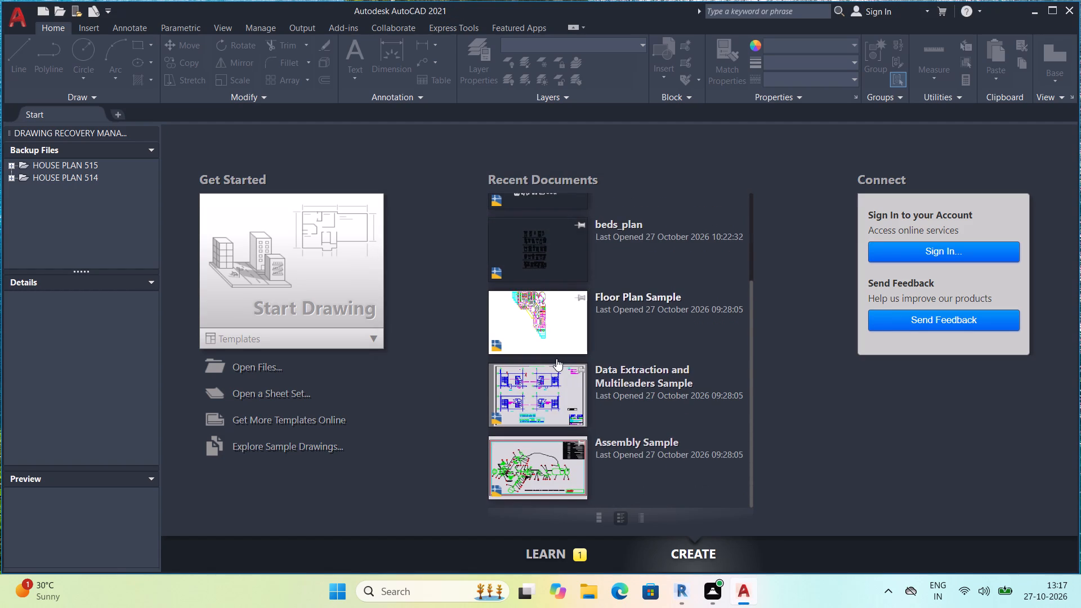
pyautogui.scroll(5, 565, 421)
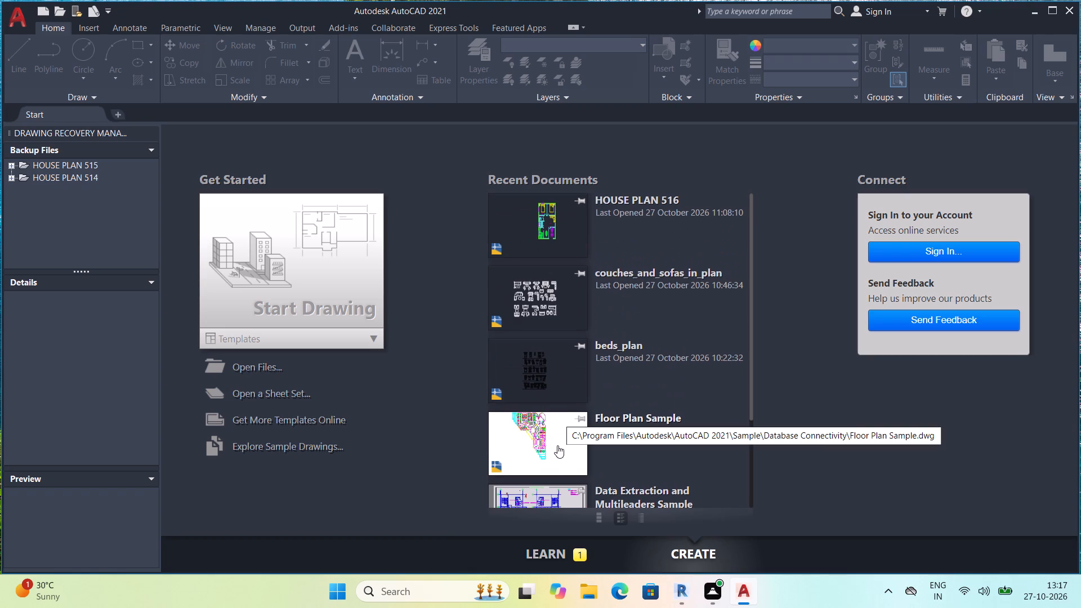
pyautogui.scroll(-2, 542, 450)
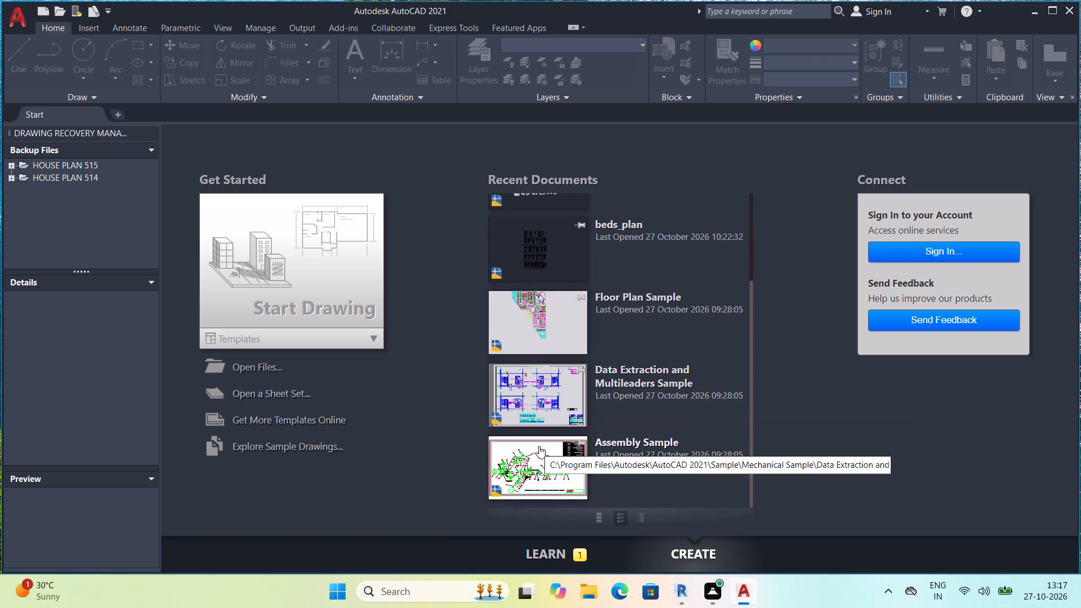
pyautogui.scroll(-4, 539, 446)
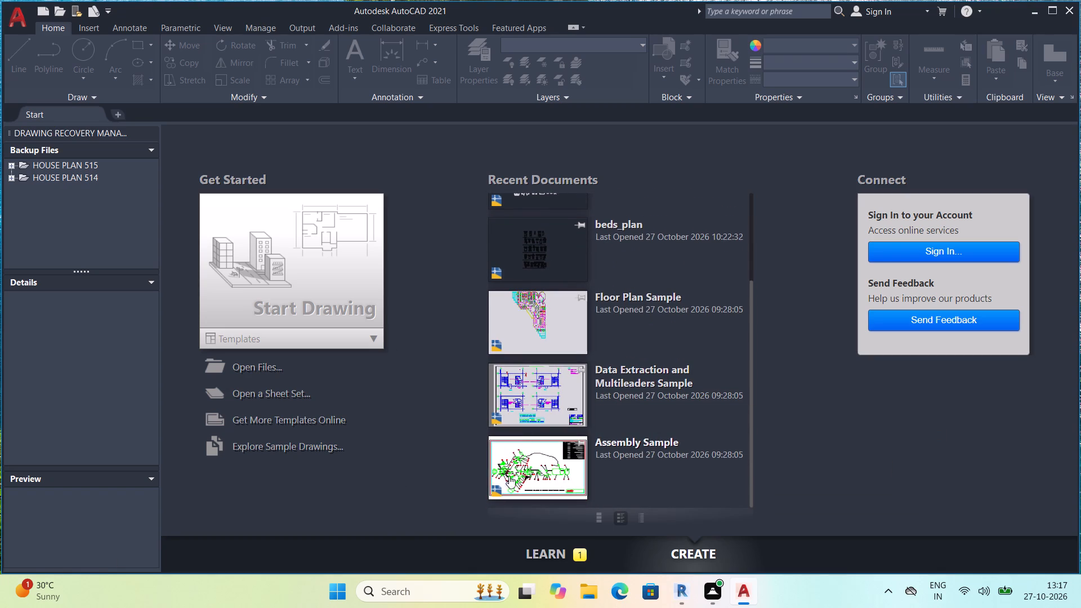
pyautogui.scroll(-2, 556, 448)
pyautogui.scroll(5, 557, 448)
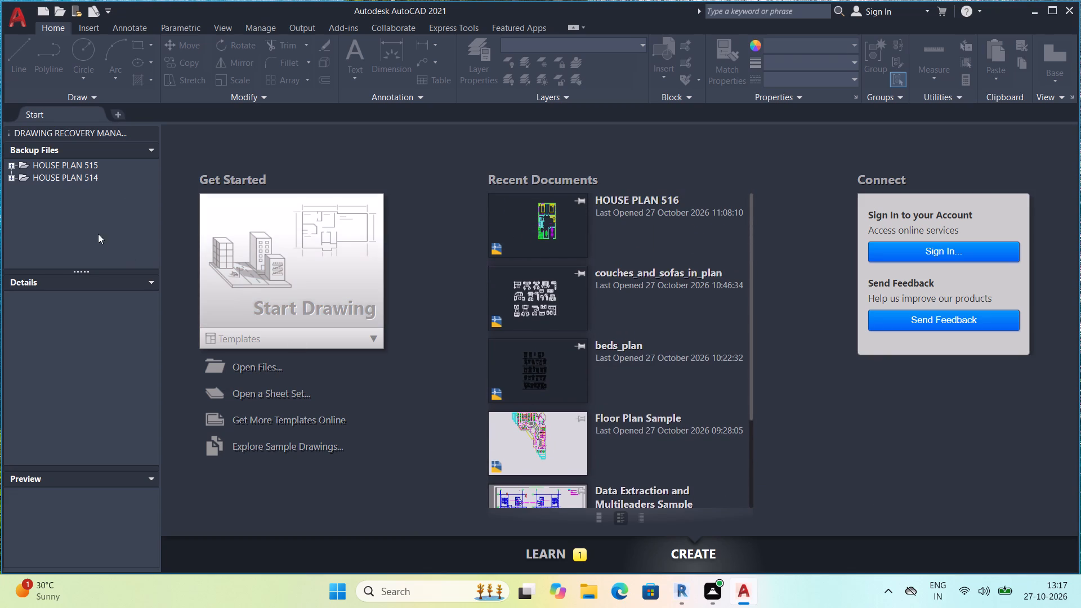
# Start a new blank drawing from the Start page.
pyautogui.click(276, 298)
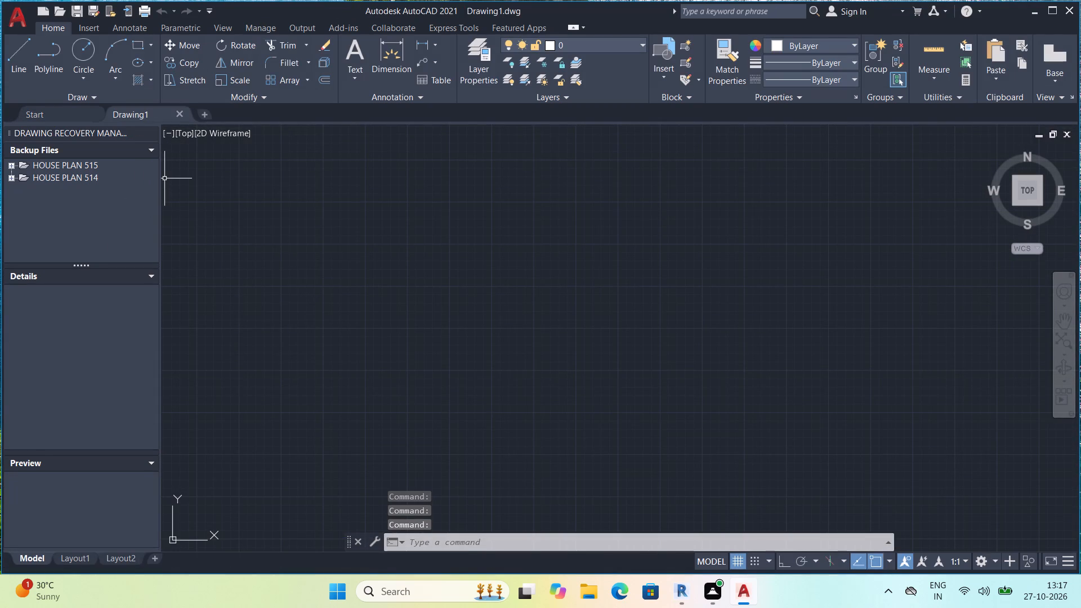
# Narrow the Drawing Recovery Manager palette to give the drawing area more width.
pyautogui.moveTo(160, 178); pyautogui.dragTo(24, 189)
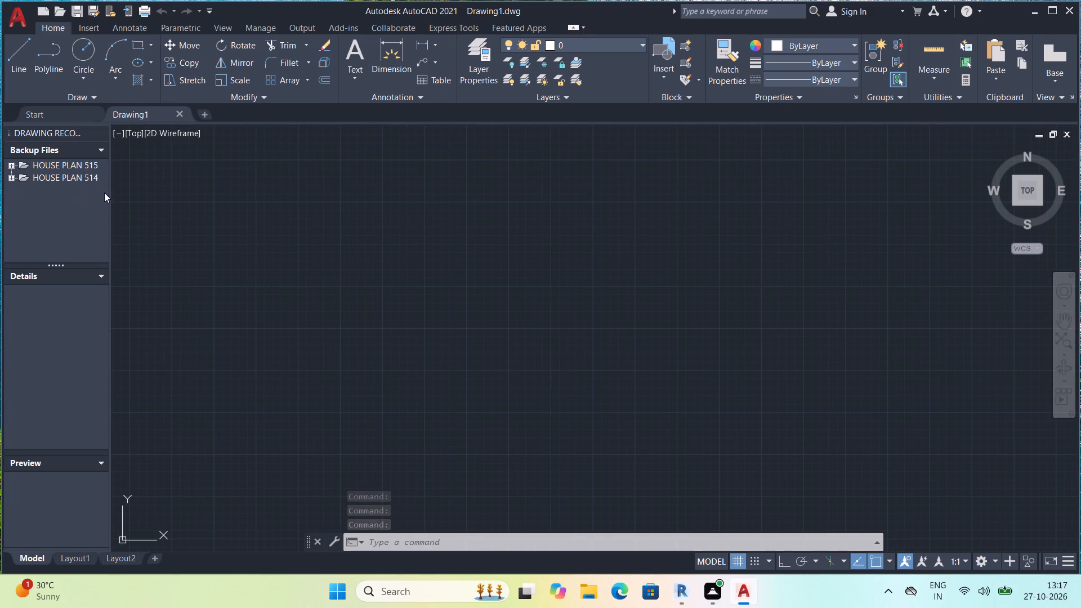
pyautogui.moveTo(110, 190); pyautogui.dragTo(36, 194)
# Return to the Start page and start a second blank drawing.
pyautogui.click(36, 118)
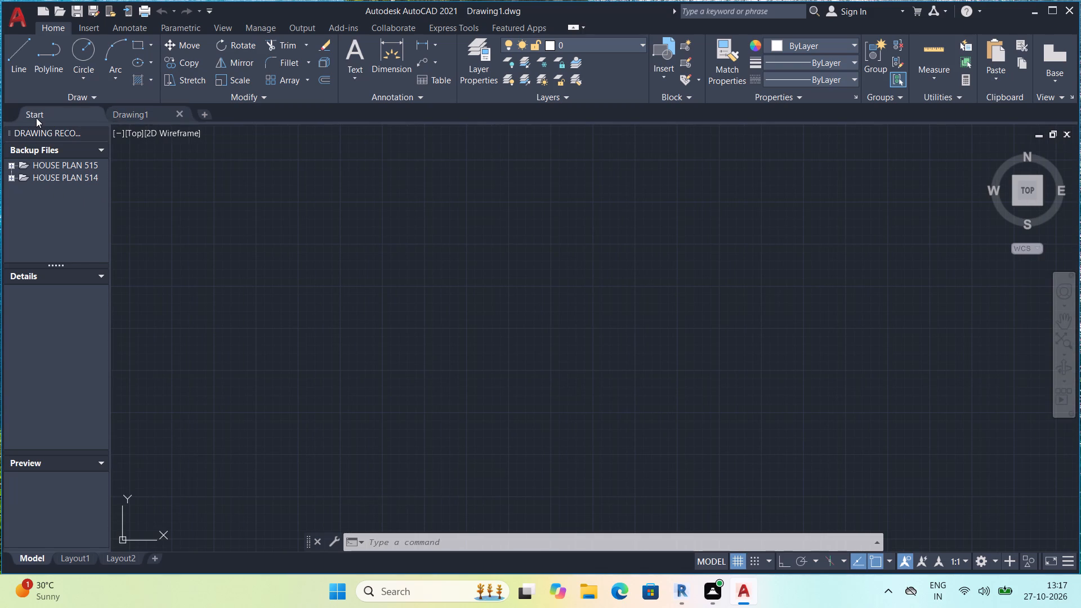
pyautogui.click(257, 267)
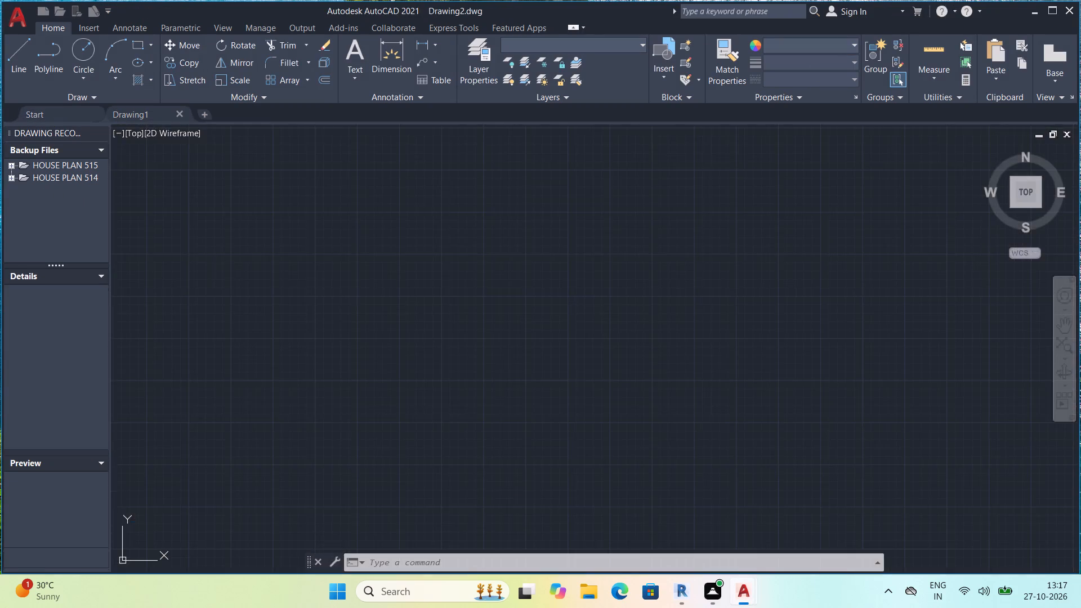
# Collapse the Preview and Backup Files sections of the Drawing Recovery Manager, leaving Details expanded.
pyautogui.click(102, 459)
pyautogui.click(95, 306)
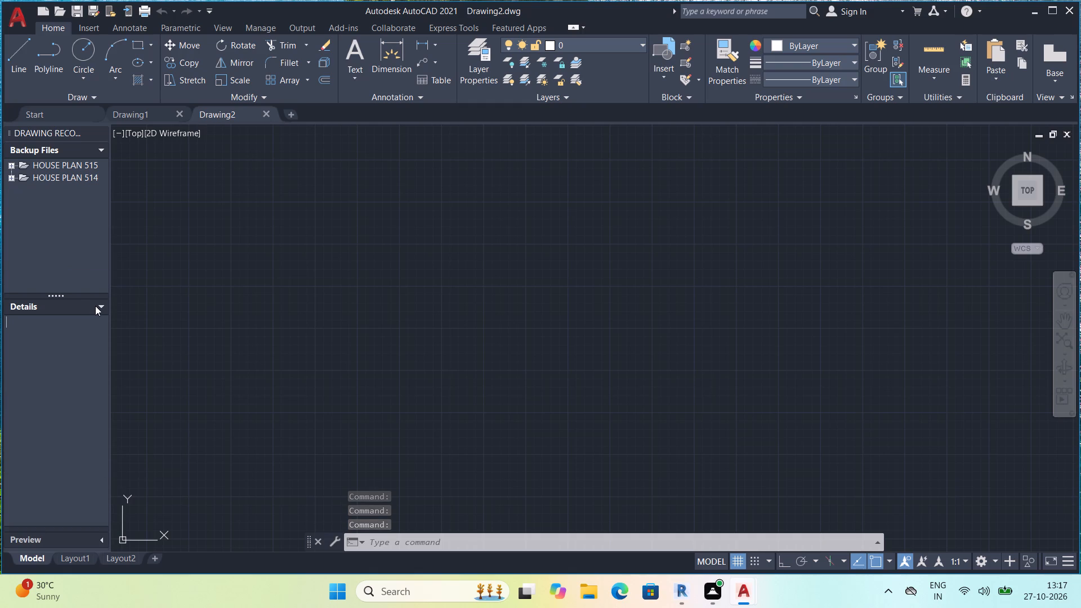
pyautogui.click(97, 303)
pyautogui.click(100, 151)
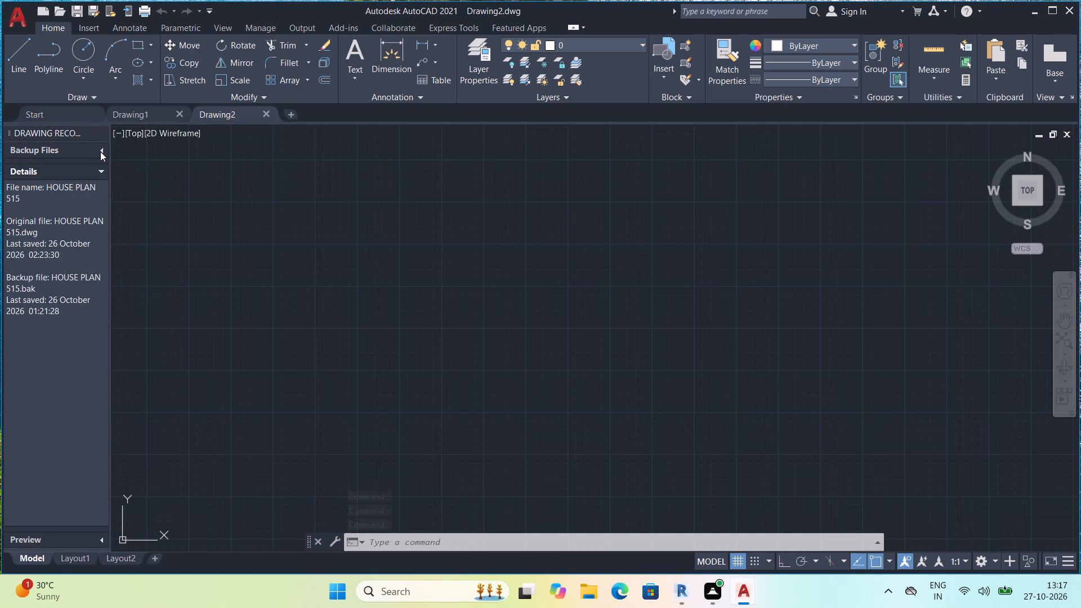
pyautogui.click(101, 151)
pyautogui.click(101, 151)
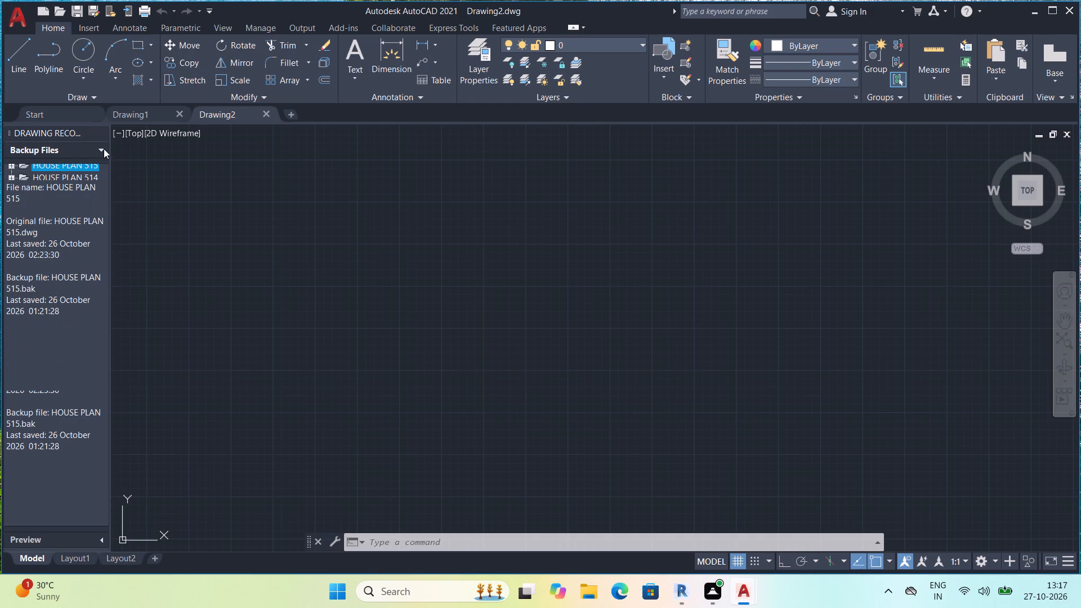
# Return to the Start page, show the available drawing templates, and start another new drawing.
pyautogui.click(29, 117)
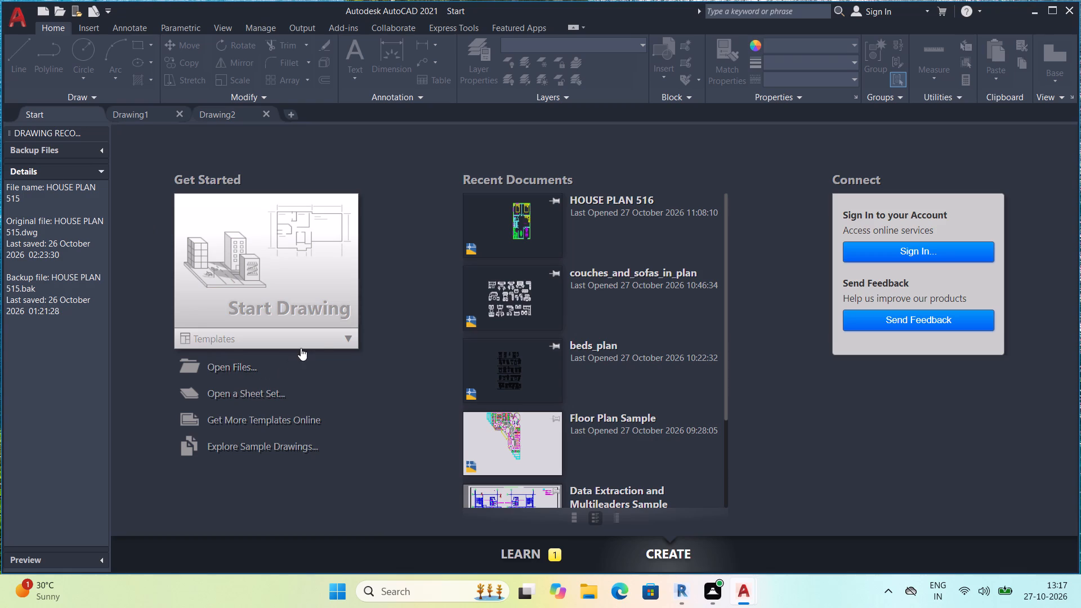
pyautogui.click(322, 336)
pyautogui.click(298, 296)
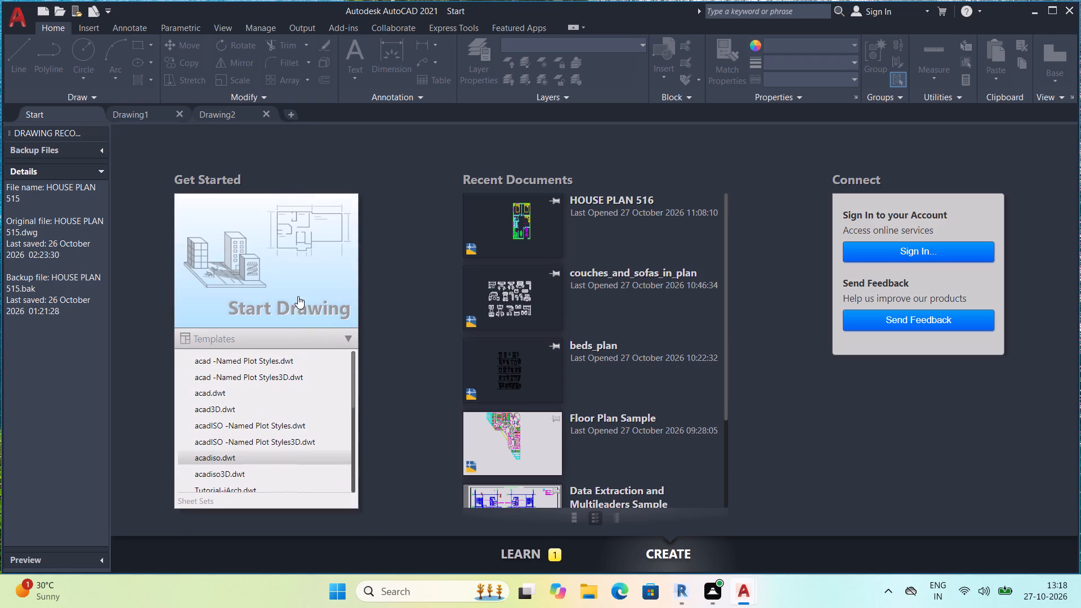
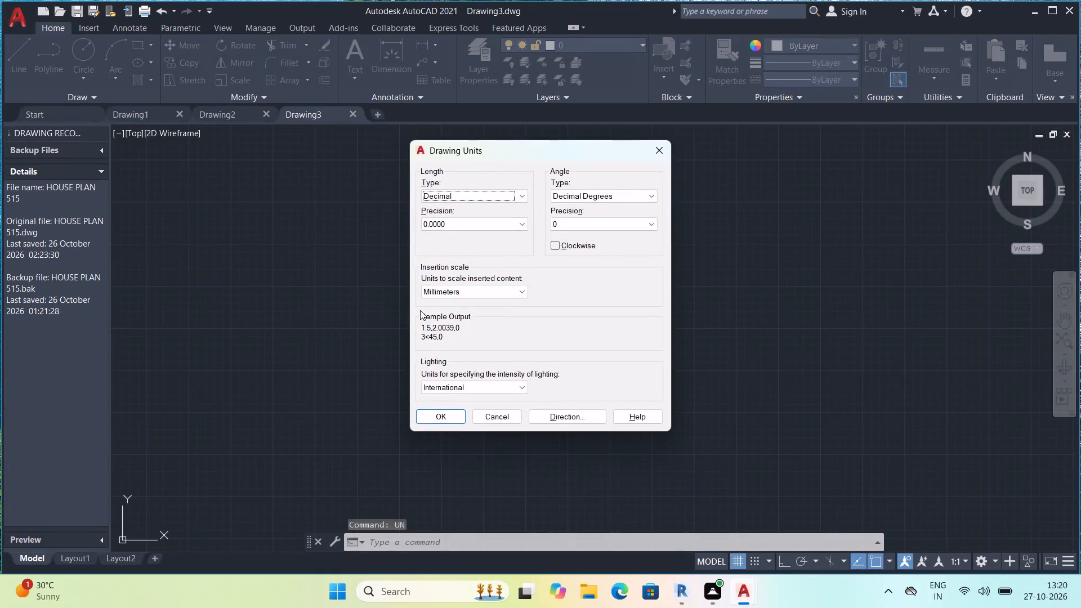
# Set the drawing units to Engineering length with 0'-0" precision and the insertion scale to Feet.
pyautogui.click(510, 189)
pyautogui.click(507, 198)
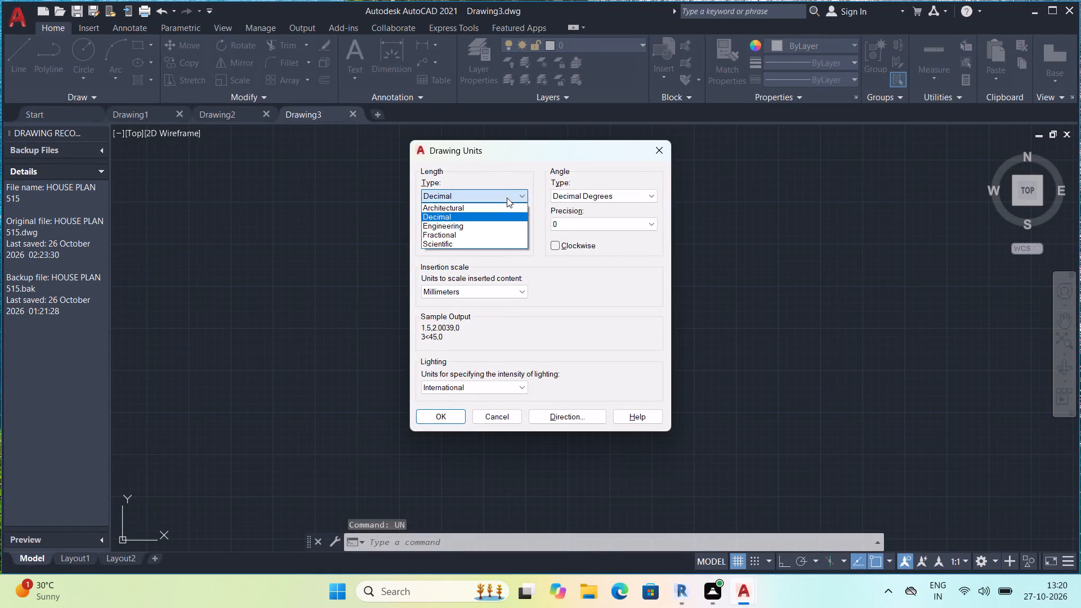
pyautogui.click(477, 227)
pyautogui.click(475, 229)
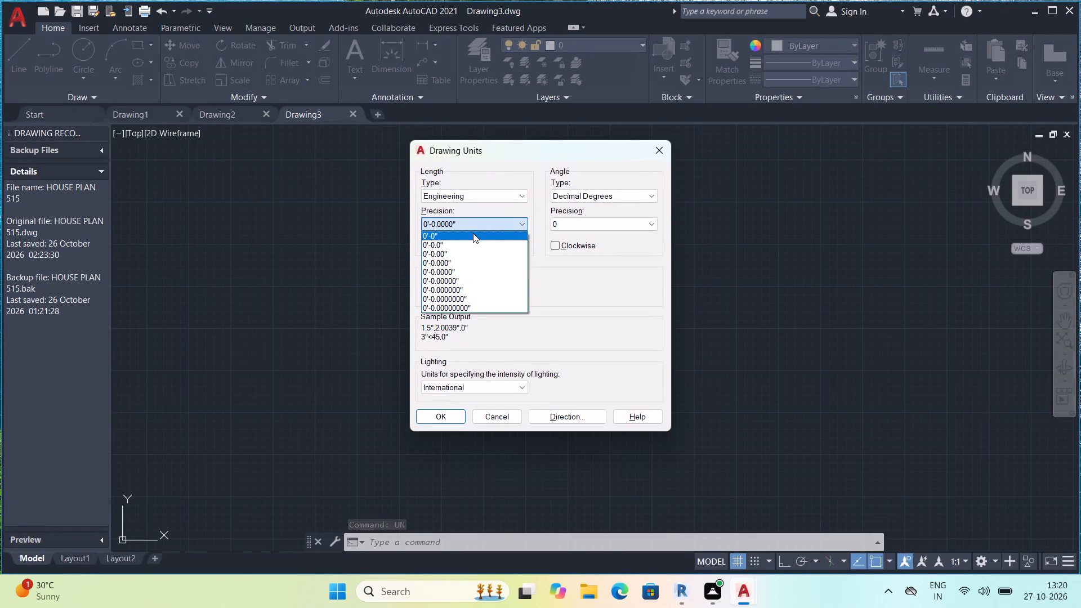
pyautogui.click(473, 233)
pyautogui.click(499, 298)
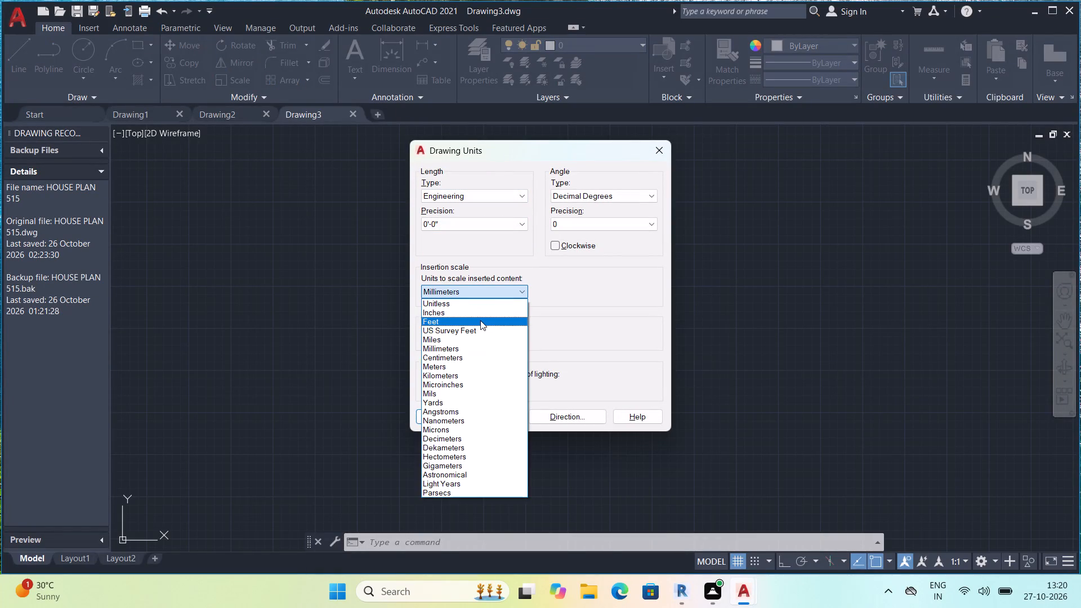
pyautogui.click(480, 320)
pyautogui.click(438, 414)
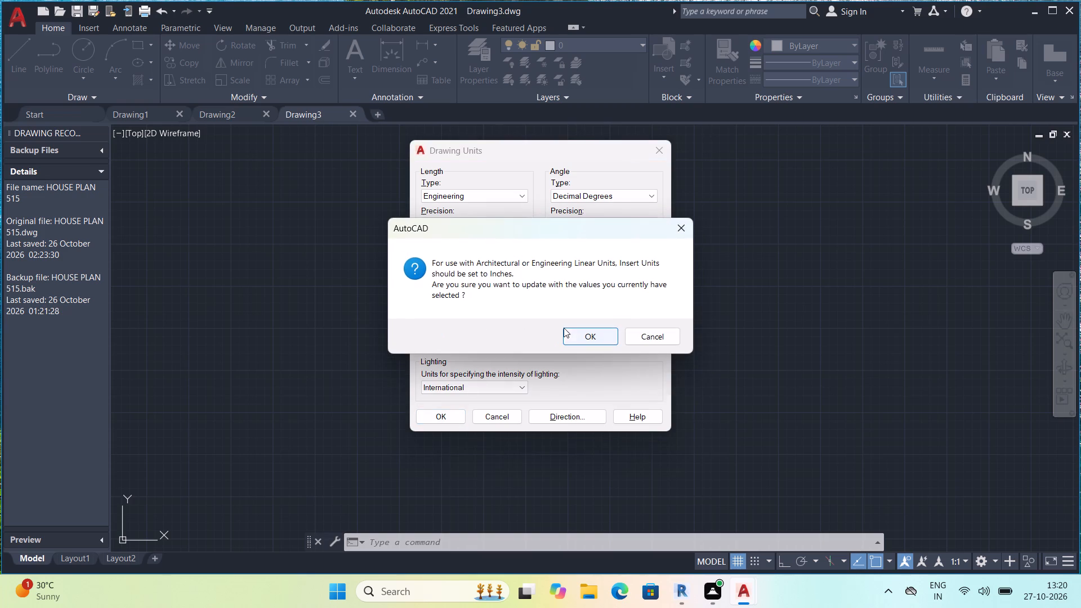
pyautogui.click(569, 331)
# Modify the ISO-25 dimension style so its primary units use Engineering format with 0'-0" precision.
pyautogui.press('d')
pyautogui.press('space')
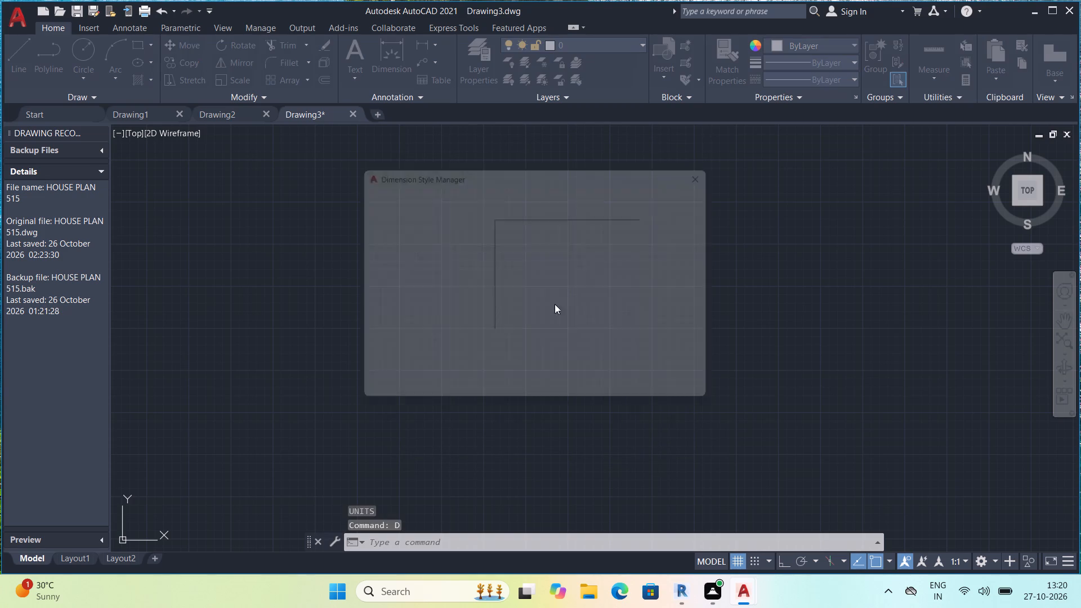
pyautogui.click(691, 266)
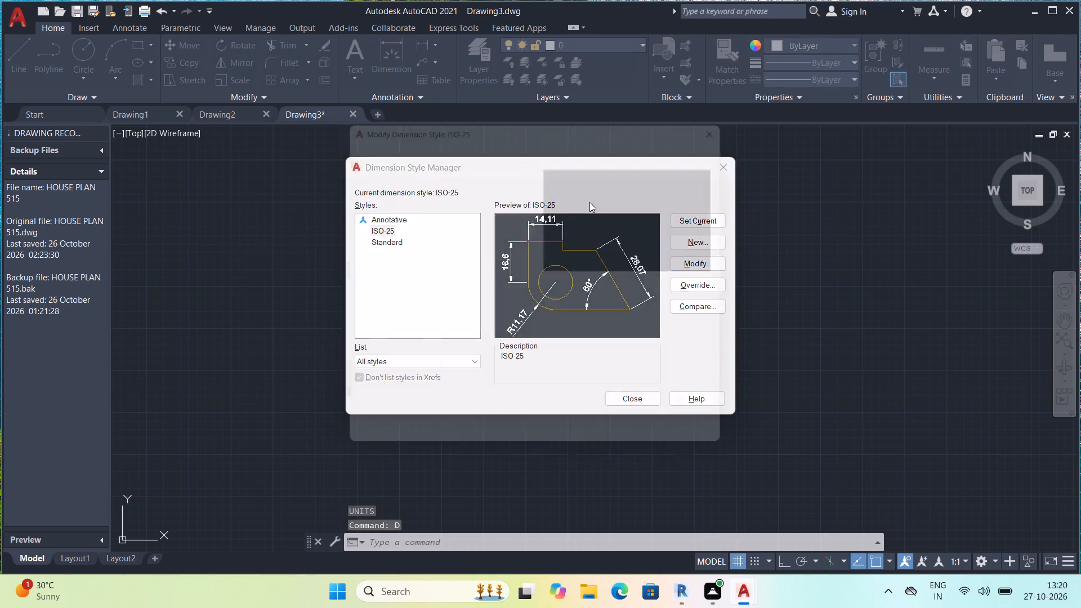
pyautogui.click(526, 132)
pyautogui.click(526, 138)
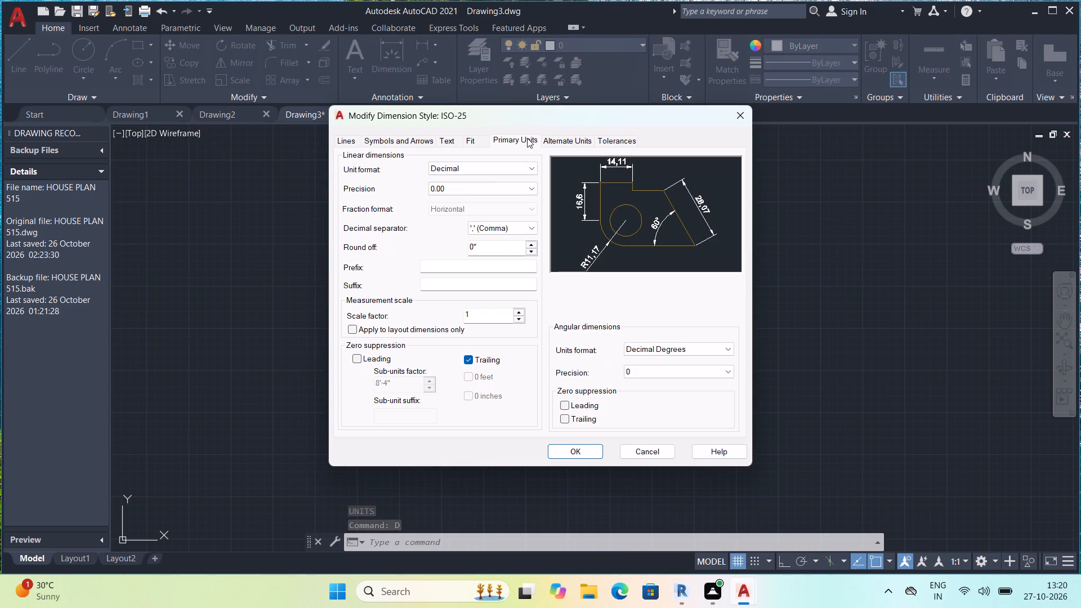
pyautogui.click(523, 160)
pyautogui.click(522, 162)
pyautogui.click(495, 199)
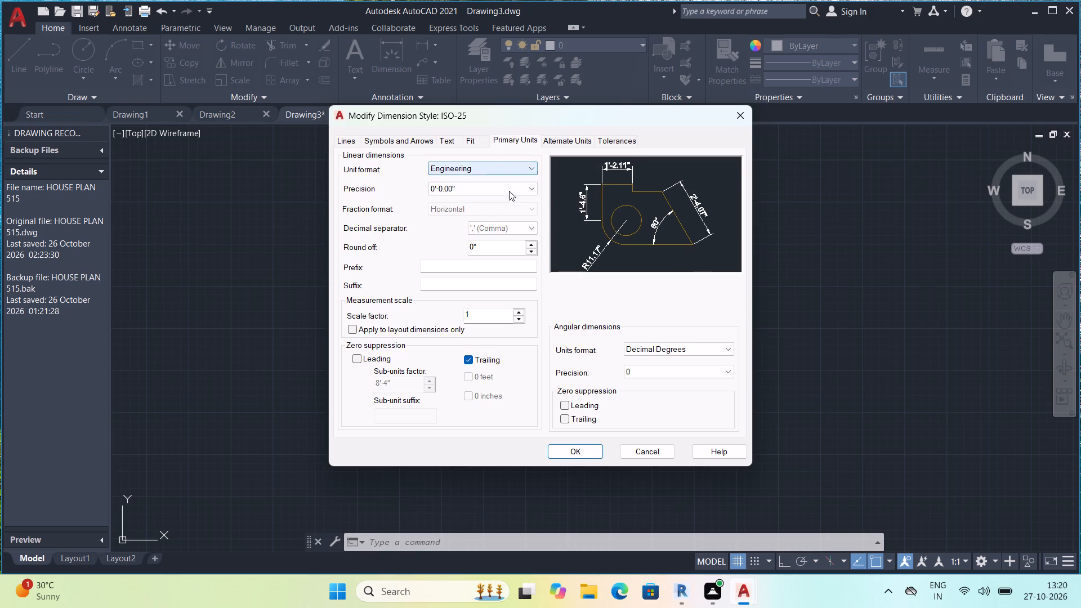
pyautogui.doubleClick(515, 187)
pyautogui.click(512, 182)
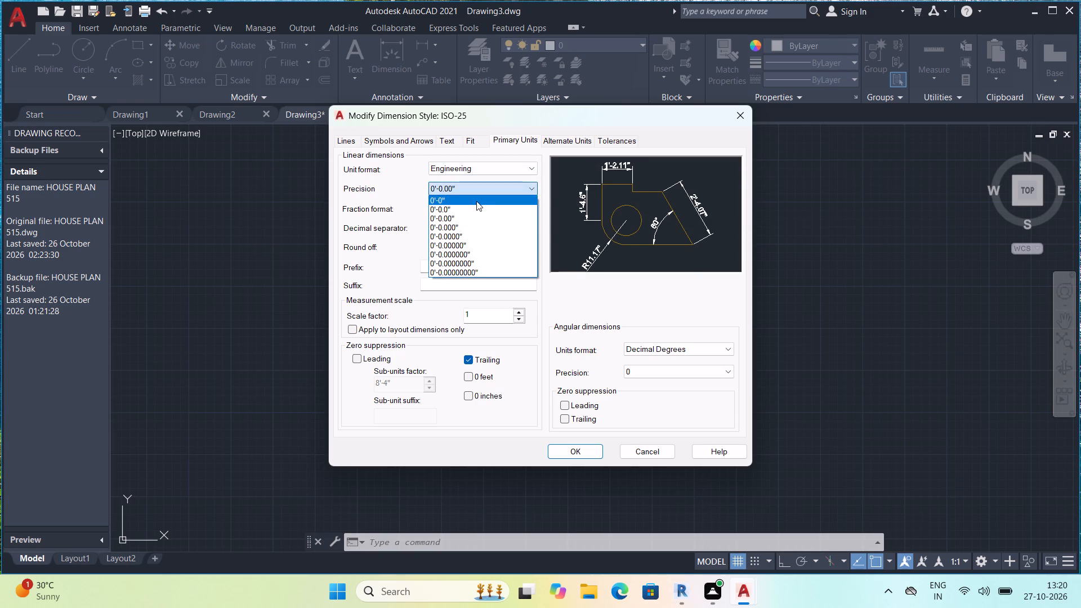
pyautogui.click(476, 201)
# Set the ISO-25 dimension style's text height to 2' and close the Dimension Style Manager.
pyautogui.click(449, 143)
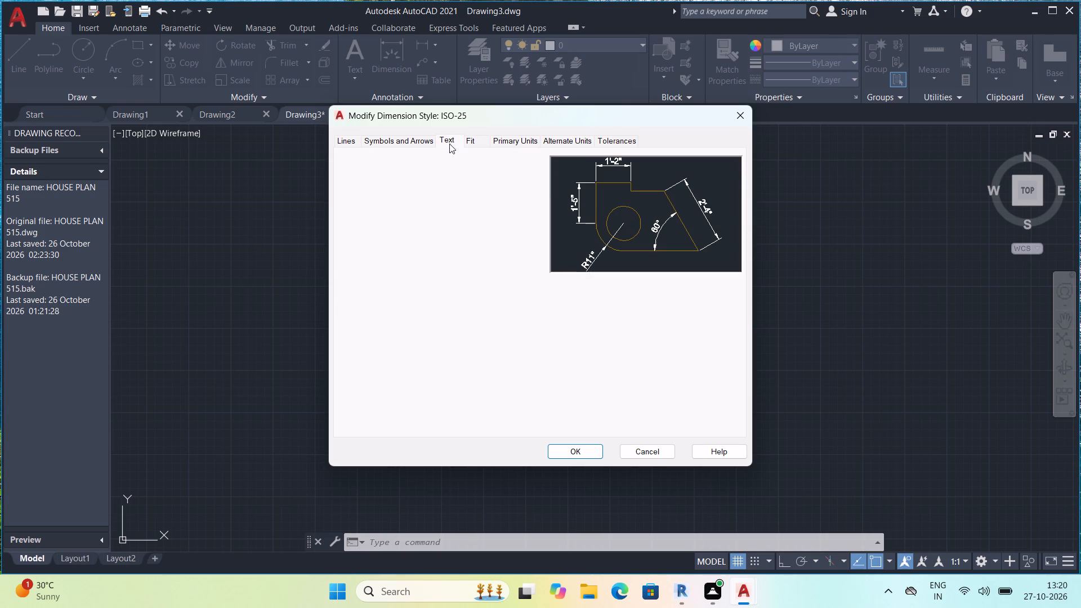
pyautogui.click(511, 233)
pyautogui.press('BackSpace')
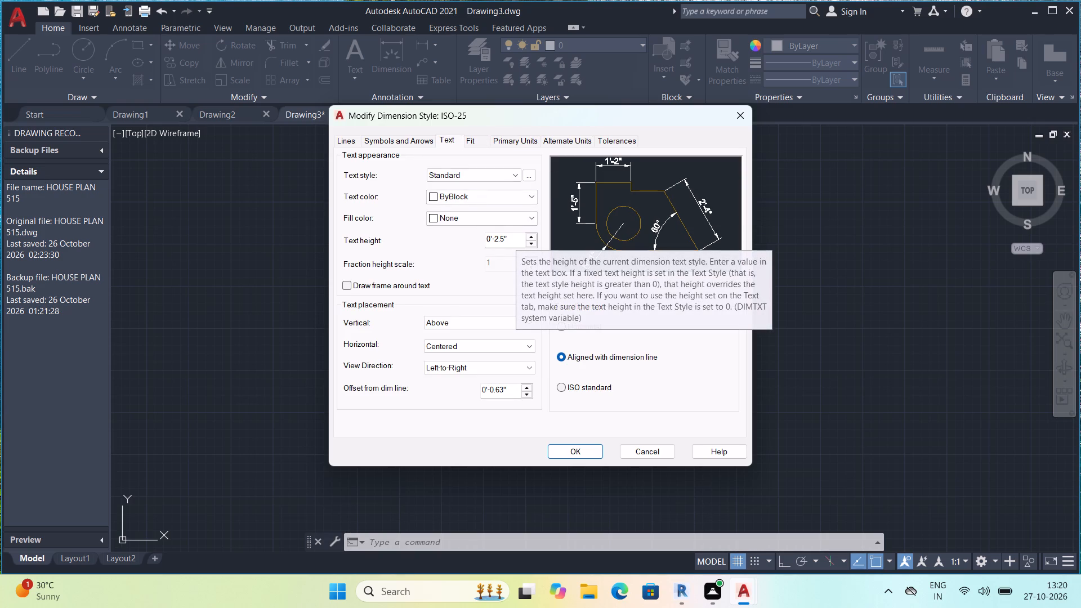
pyautogui.press('BackSpace')
pyautogui.press('BackSpace')
pyautogui.press('BackSpace')
pyautogui.press('BackSpace')
pyautogui.press('BackSpace')
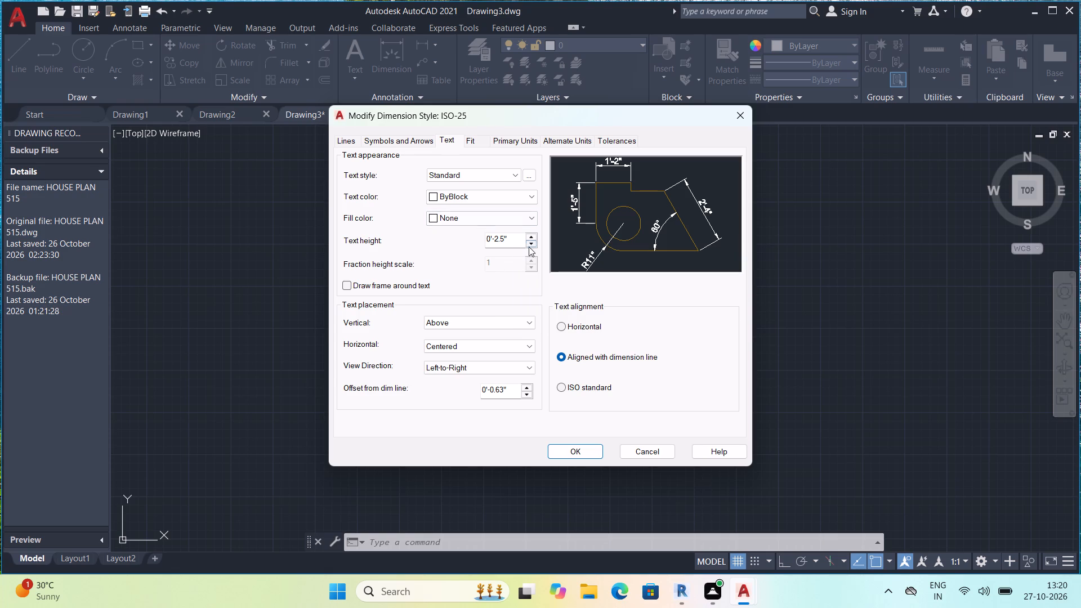
pyautogui.click(509, 239)
pyautogui.press('BackSpace')
pyautogui.press('BackSpace')
pyautogui.press('BackSpace')
pyautogui.press('BackSpace')
pyautogui.press('BackSpace')
pyautogui.press('BackSpace')
pyautogui.press('BackSpace')
pyautogui.press('BackSpace')
pyautogui.press('BackSpace')
pyautogui.press('BackSpace')
pyautogui.press('BackSpace')
pyautogui.press('BackSpace')
pyautogui.press('BackSpace')
pyautogui.write("2'")
pyautogui.press('space')
pyautogui.click(579, 458)
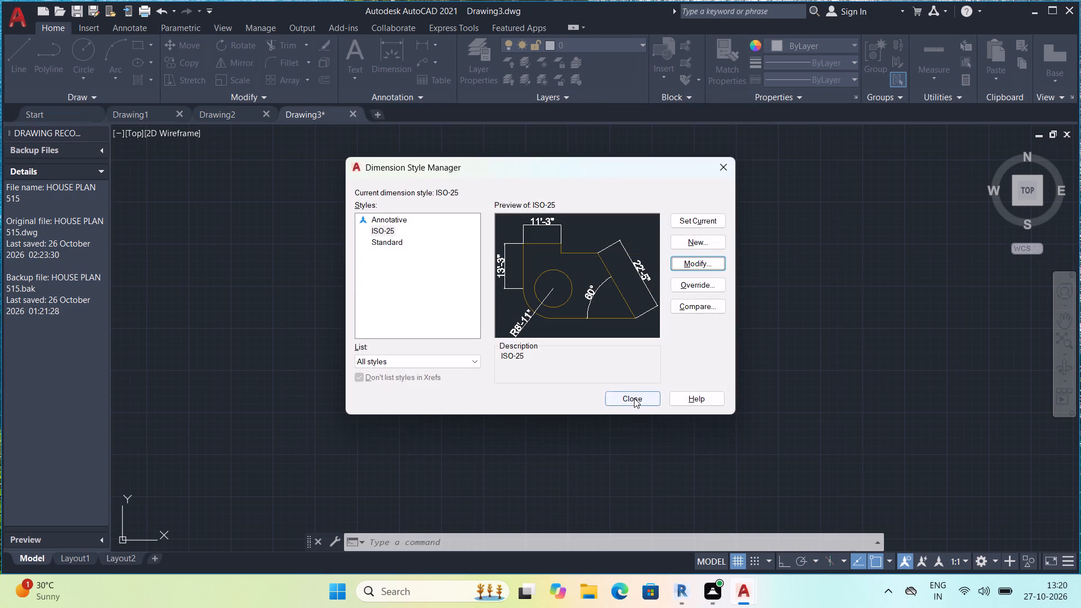
pyautogui.click(634, 398)
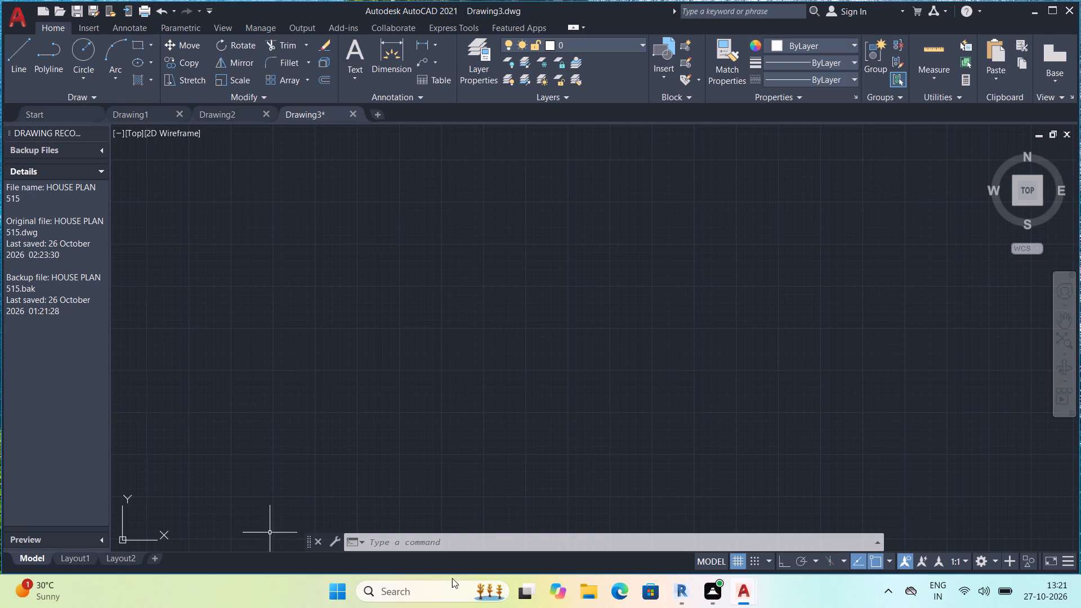
# Draw a rectangle 30' long and 40' wide by its dimensions in the empty drawing area.
pyautogui.write('rec')
pyautogui.press('space')
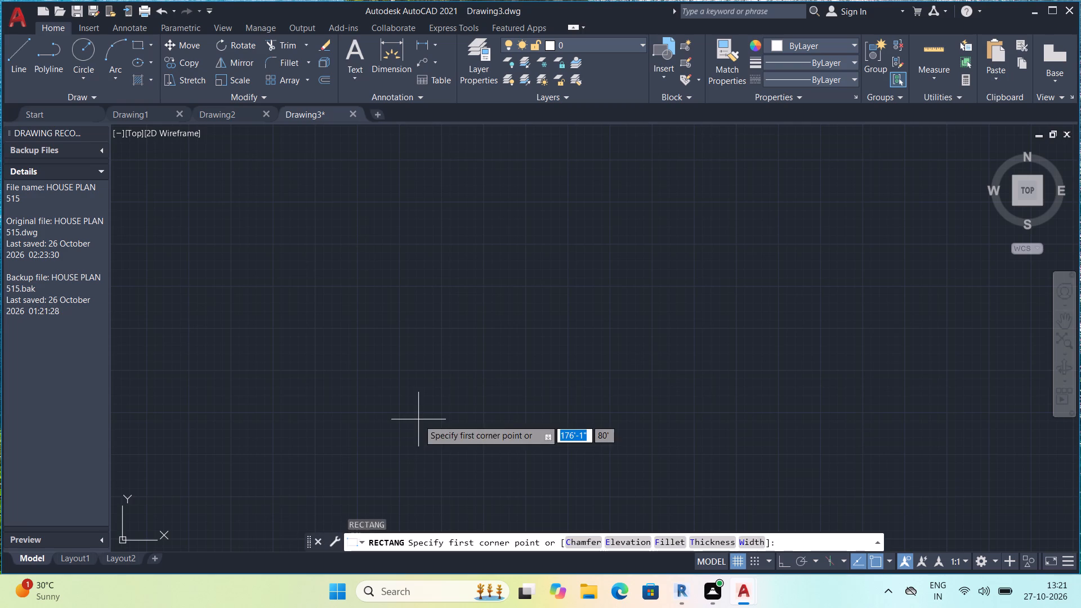
pyautogui.click(352, 235)
pyautogui.write("d 30'")
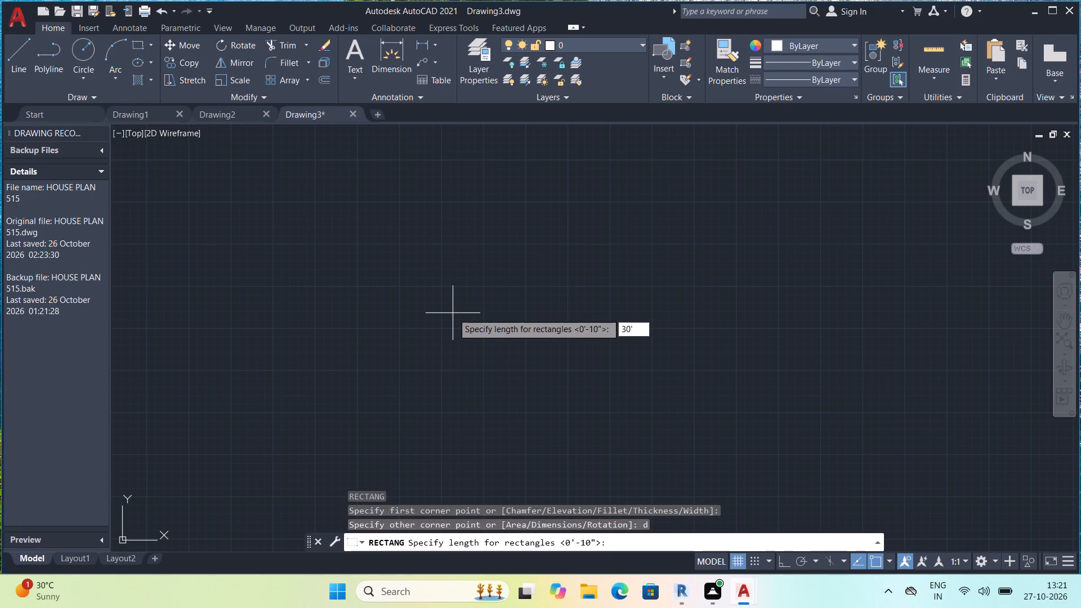
pyautogui.press('Return')
pyautogui.write("40'")
pyautogui.press('Return')
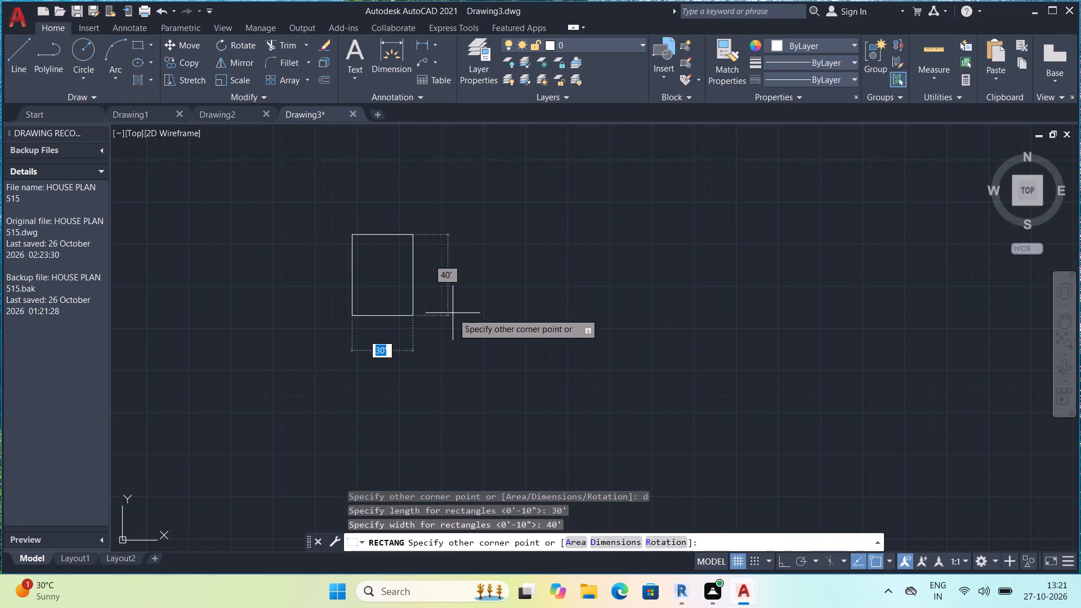
pyautogui.click(472, 316)
# Measure the rectangle's sides with the quick Measure tool, then exit the command.
pyautogui.scroll(4, 397, 277)
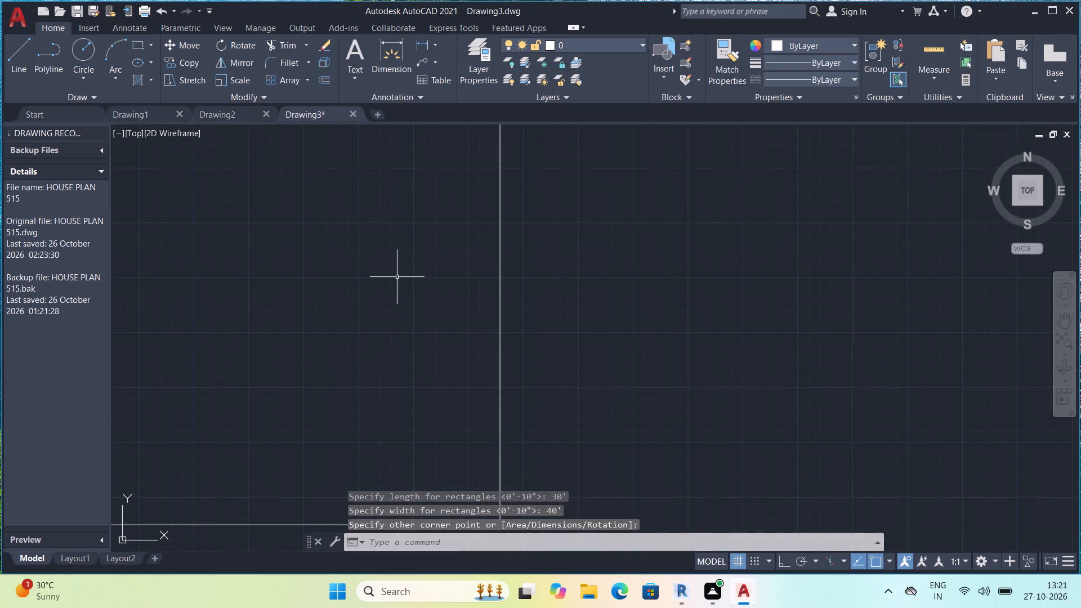
pyautogui.moveTo(395, 277); pyautogui.dragTo(642, 345, button='middle')
pyautogui.scroll(-2, 638, 329)
pyautogui.moveTo(633, 313); pyautogui.dragTo(631, 329, button='middle')
pyautogui.press('`')
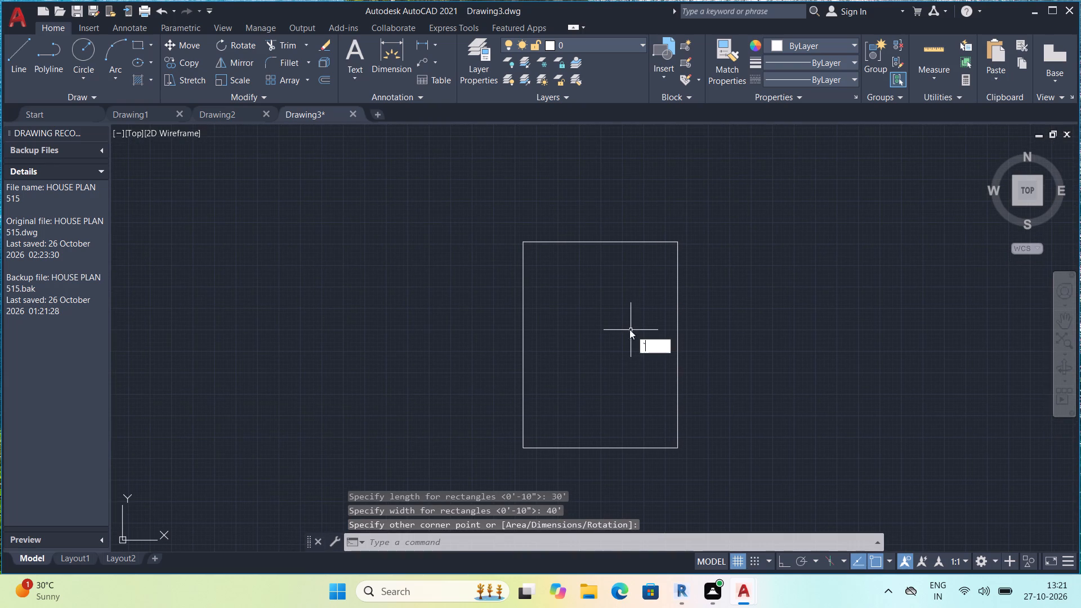
pyautogui.press('`')
pyautogui.press('`')
pyautogui.press('`')
pyautogui.click(926, 41)
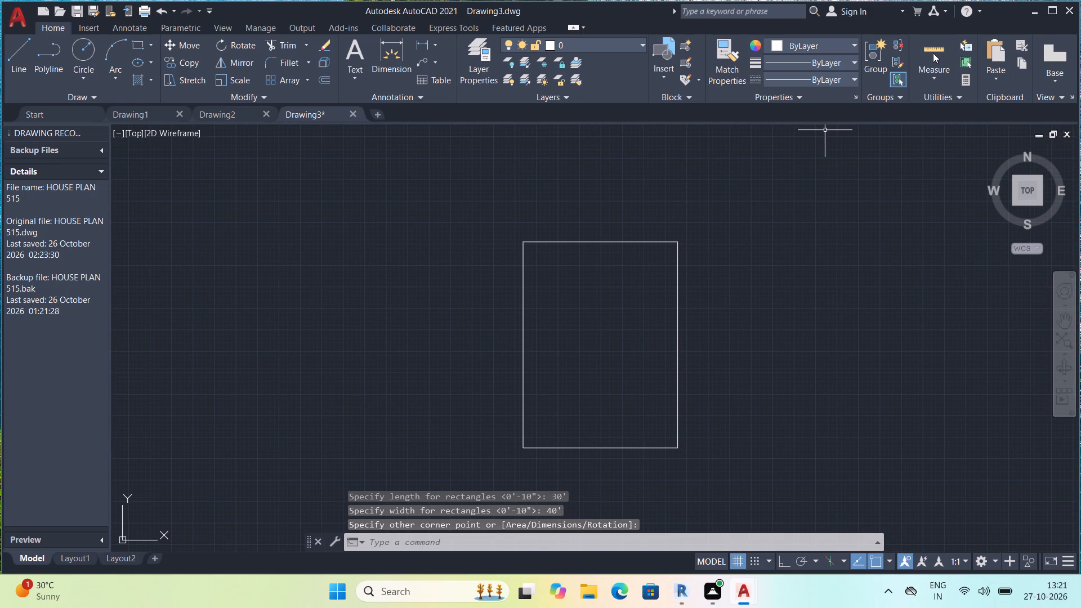
pyautogui.click(933, 53)
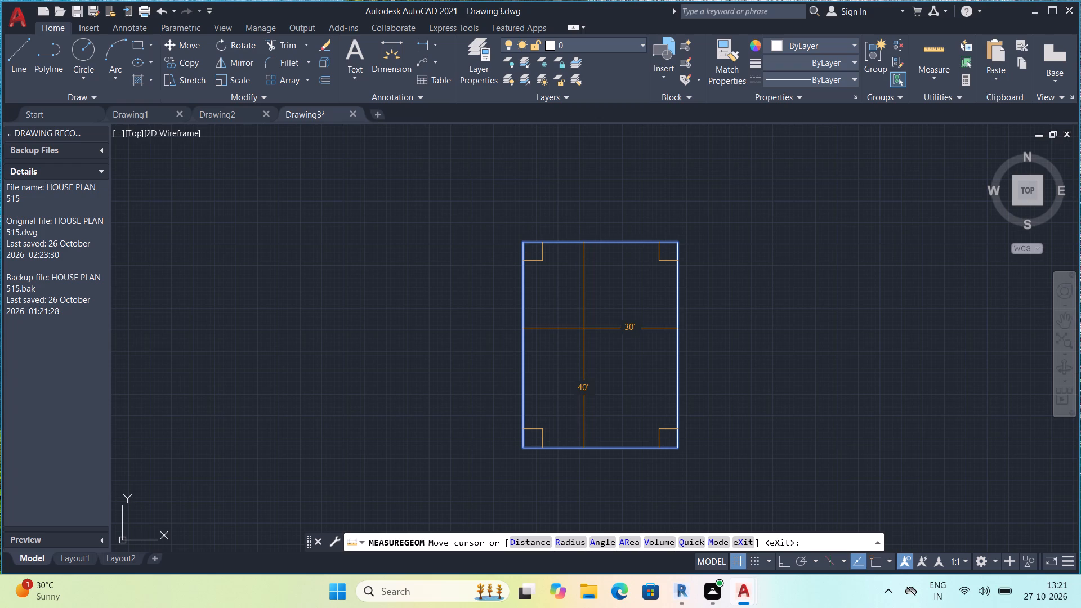
pyautogui.press('Escape')
pyautogui.press('Escape')
pyautogui.press('Escape')
pyautogui.press('Escape')
pyautogui.press('Escape')
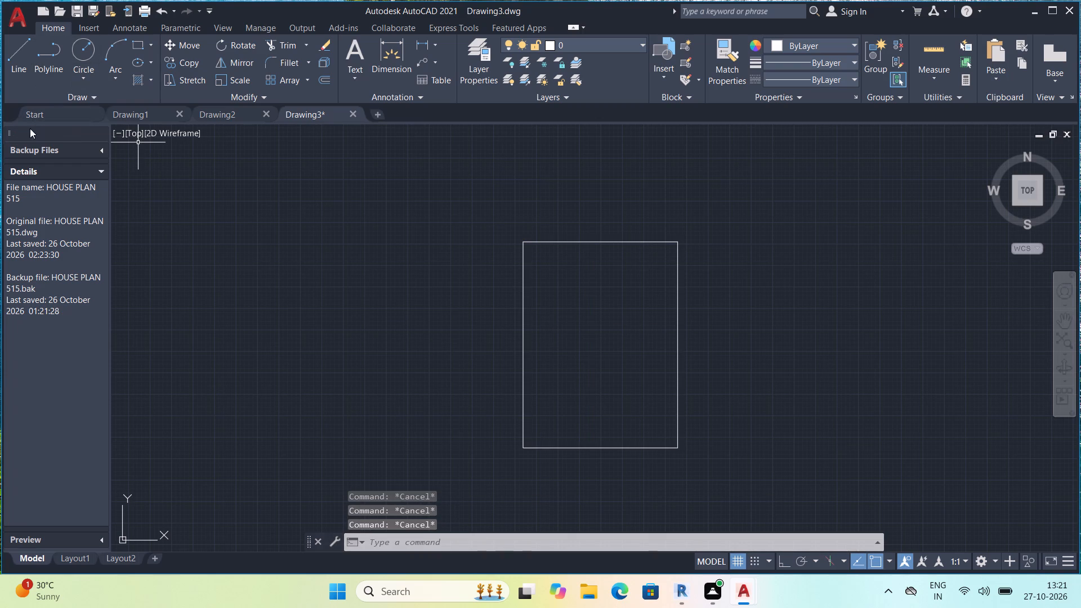
# Close the Drawing Recovery Manager palette.
pyautogui.click(95, 131)
pyautogui.click(95, 131)
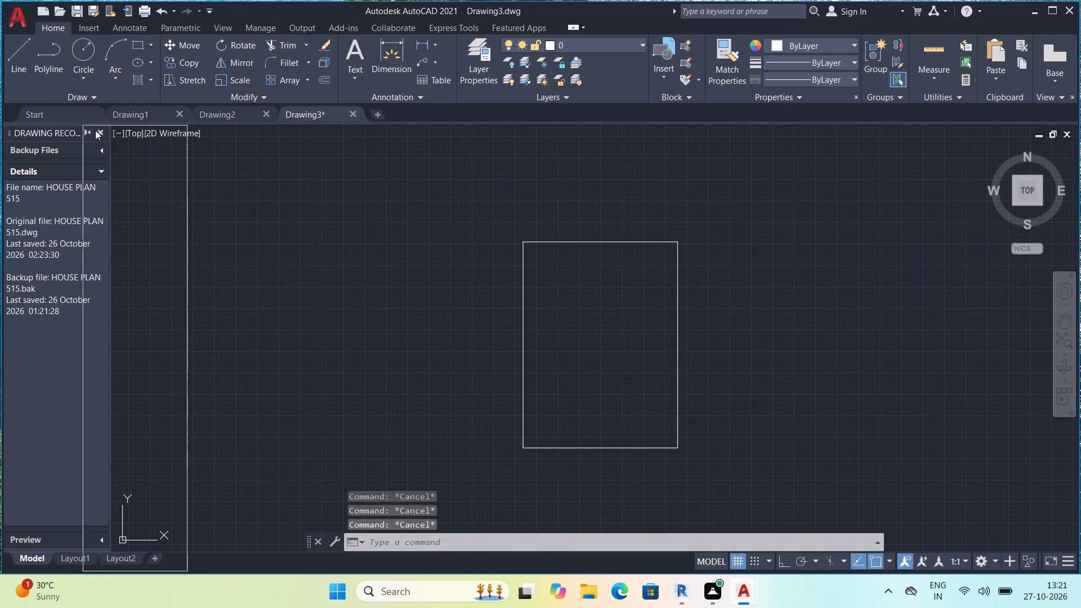
pyautogui.click(97, 131)
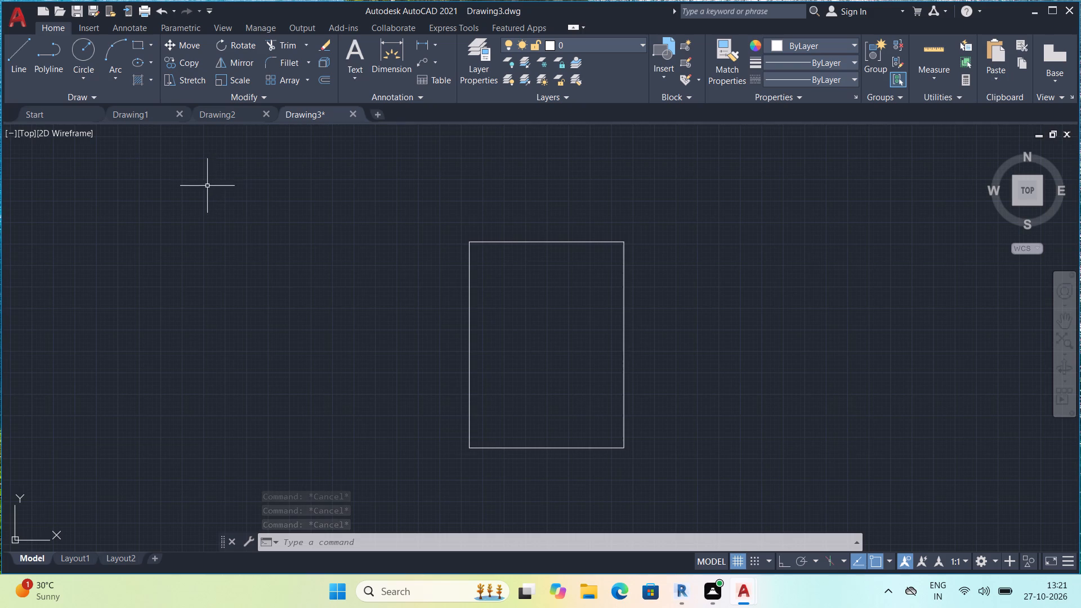
# Move the rectangle horizontally to the right, away from the drawing origin, into open space.
pyautogui.scroll(-5, 211, 206)
pyautogui.scroll(3, 211, 210)
pyautogui.moveTo(221, 173); pyautogui.dragTo(243, 166)
pyautogui.moveTo(407, 300); pyautogui.dragTo(422, 318)
pyautogui.press('m')
pyautogui.press('space')
pyautogui.moveTo(327, 257); pyautogui.dragTo(331, 257)
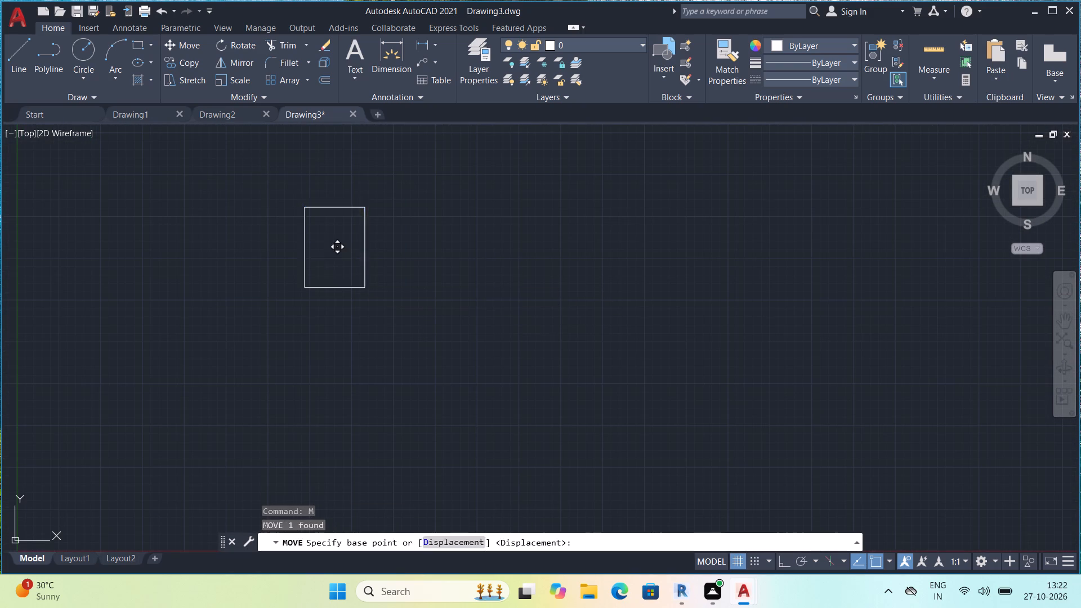
pyautogui.moveTo(331, 257); pyautogui.dragTo(679, 247)
pyautogui.click(672, 247)
pyautogui.scroll(2, 690, 241)
pyautogui.moveTo(694, 241); pyautogui.dragTo(686, 314, button='middle')
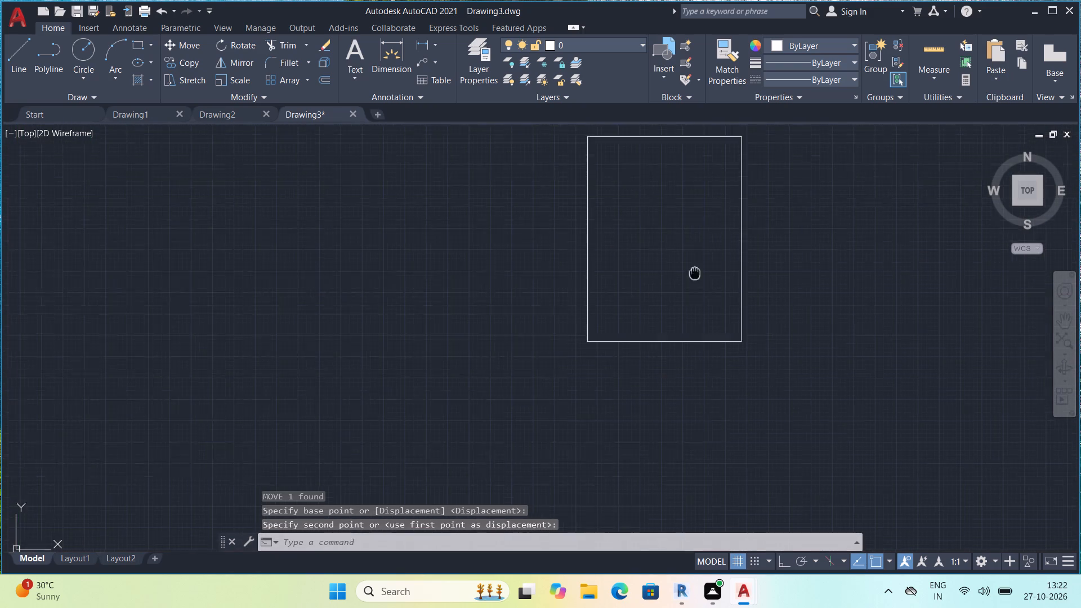
pyautogui.moveTo(686, 314); pyautogui.dragTo(656, 387, button='middle')
pyautogui.moveTo(647, 369); pyautogui.dragTo(642, 338, button='middle')
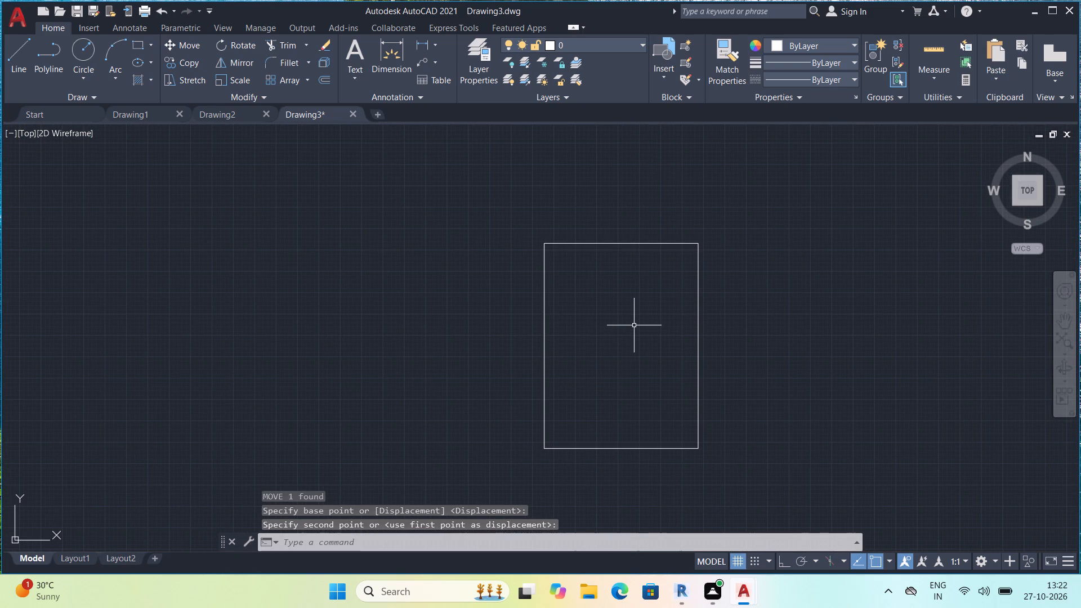
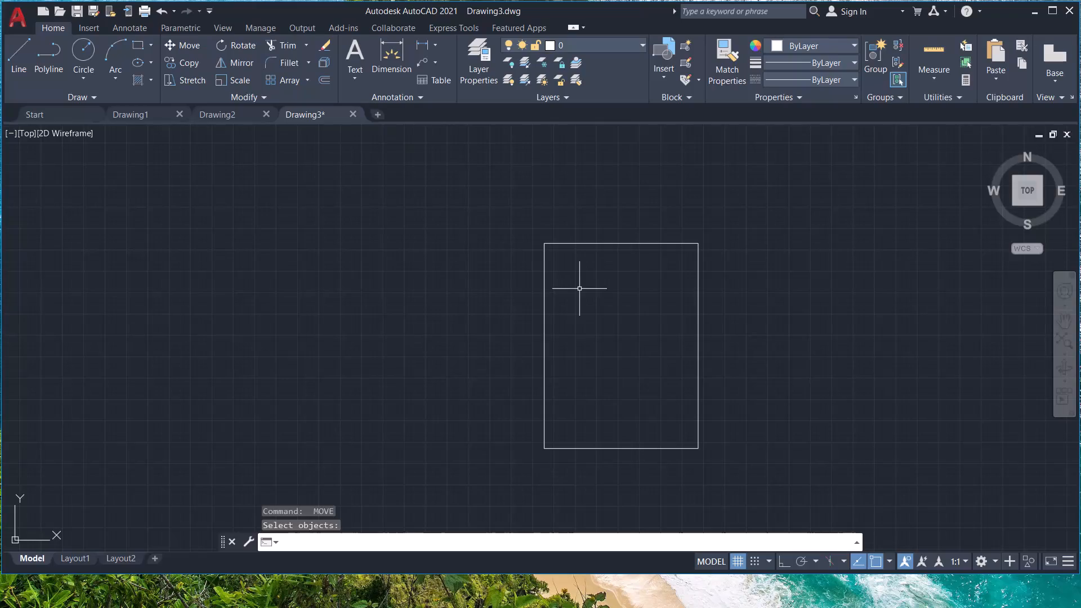
# Offset the rectangle 9" to its inside to form the outer wall thickness.
pyautogui.moveTo(579, 289); pyautogui.dragTo(522, 276, button='middle')
pyautogui.press('Escape')
pyautogui.press('Escape')
pyautogui.press('Escape')
pyautogui.press('Escape')
pyautogui.press('Escape')
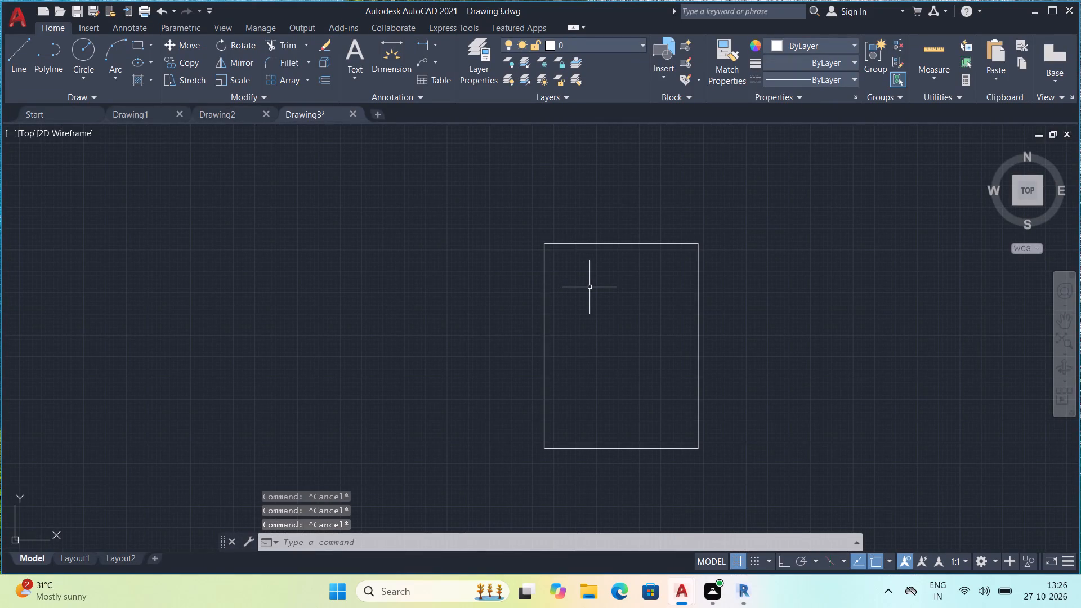
pyautogui.write('o 9"')
pyautogui.press('space')
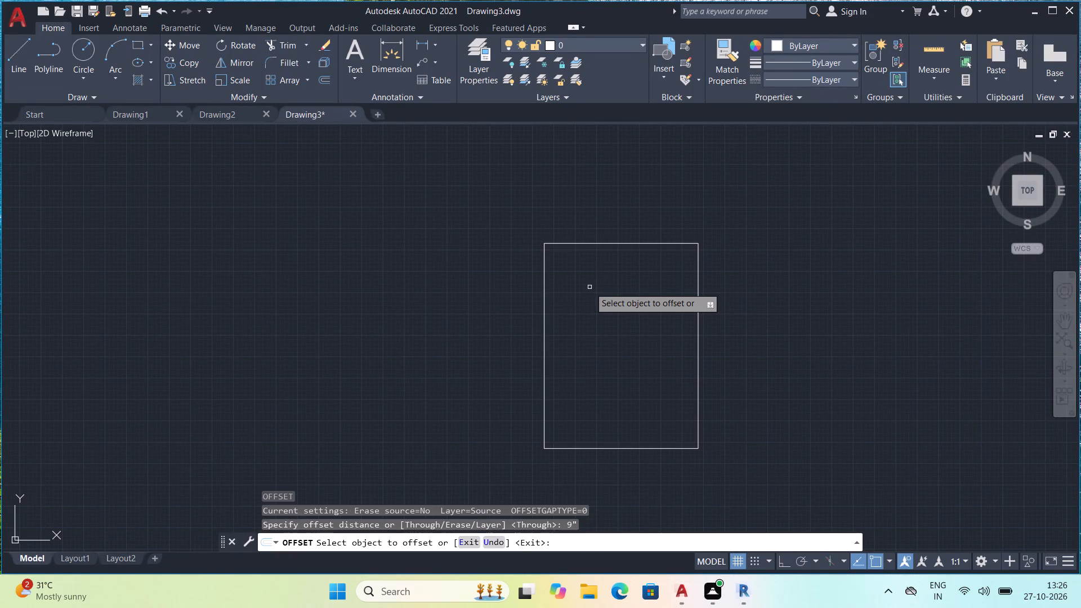
pyautogui.click(621, 245)
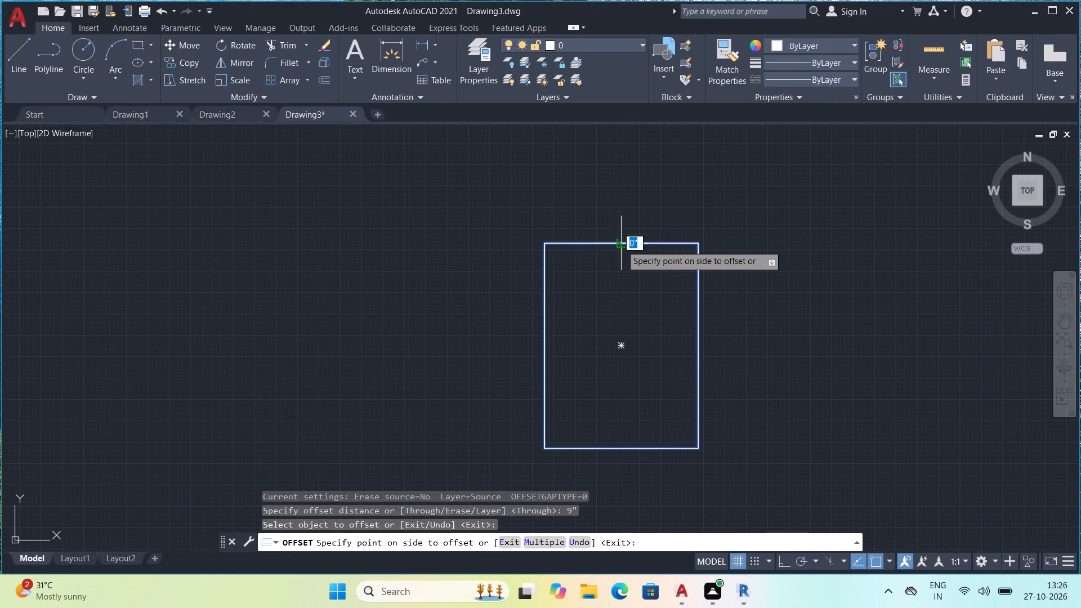
pyautogui.click(622, 252)
pyautogui.press('Escape')
pyautogui.press('Escape')
pyautogui.press('Escape')
pyautogui.press('Escape')
pyautogui.press('Escape')
pyautogui.press('Escape')
pyautogui.press('Escape')
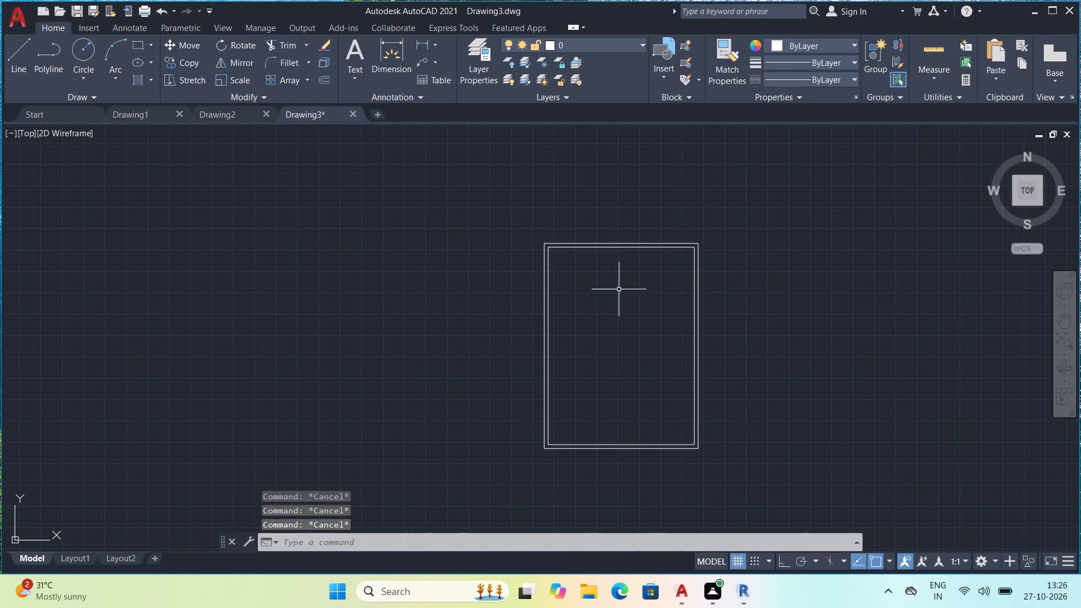
pyautogui.press('Escape')
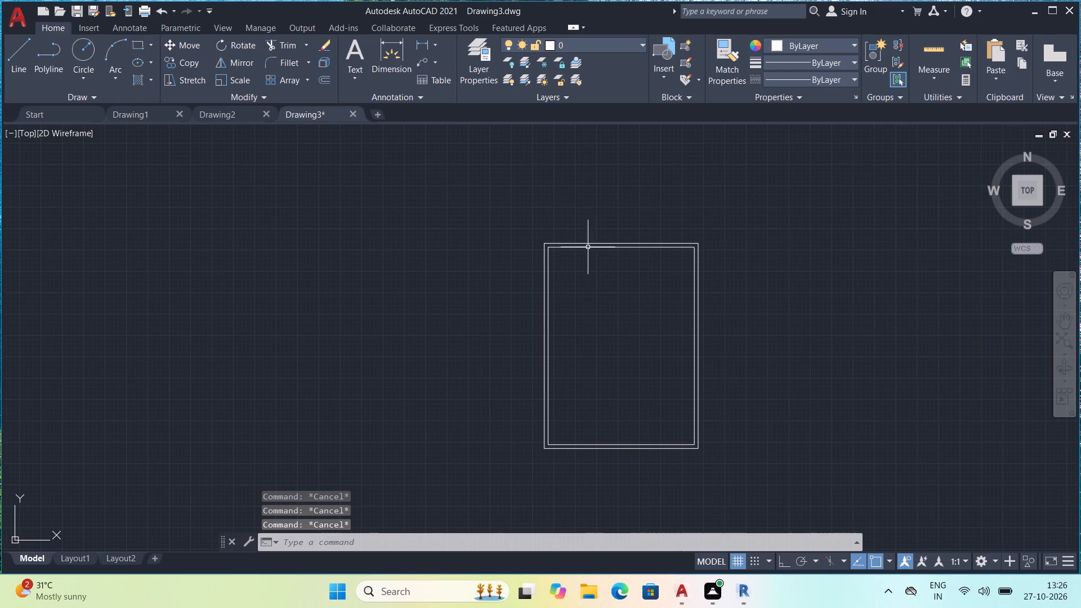
# Explode the inner rectangle into separate lines.
pyautogui.click(589, 245)
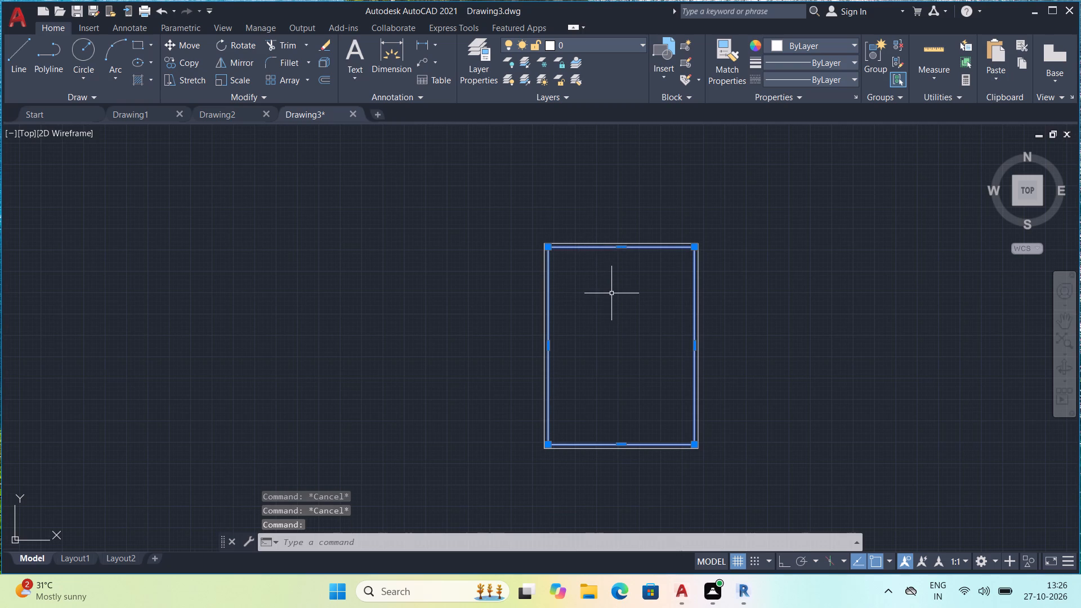
pyautogui.press('x')
pyautogui.click(663, 324)
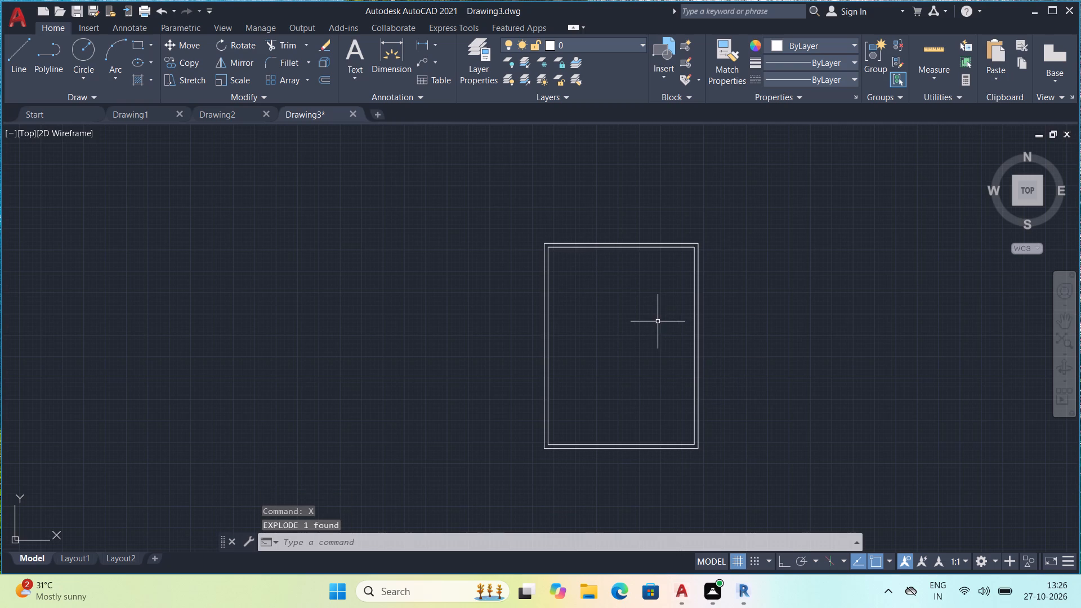
pyautogui.press('Escape')
# Offset the inner outline's right-hand line 10'3" into the plan to lay out a vertical partition line.
pyautogui.scroll(2, 679, 303)
pyautogui.moveTo(648, 293); pyautogui.dragTo(640, 369, button='middle')
pyautogui.press('Escape')
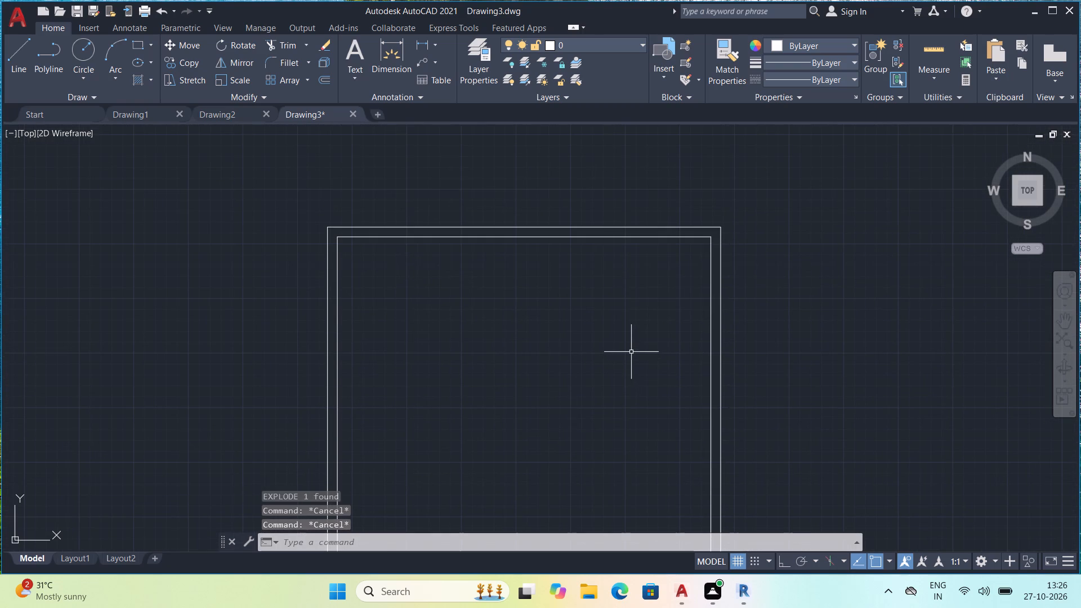
pyautogui.press('Escape')
pyautogui.press('Escape')
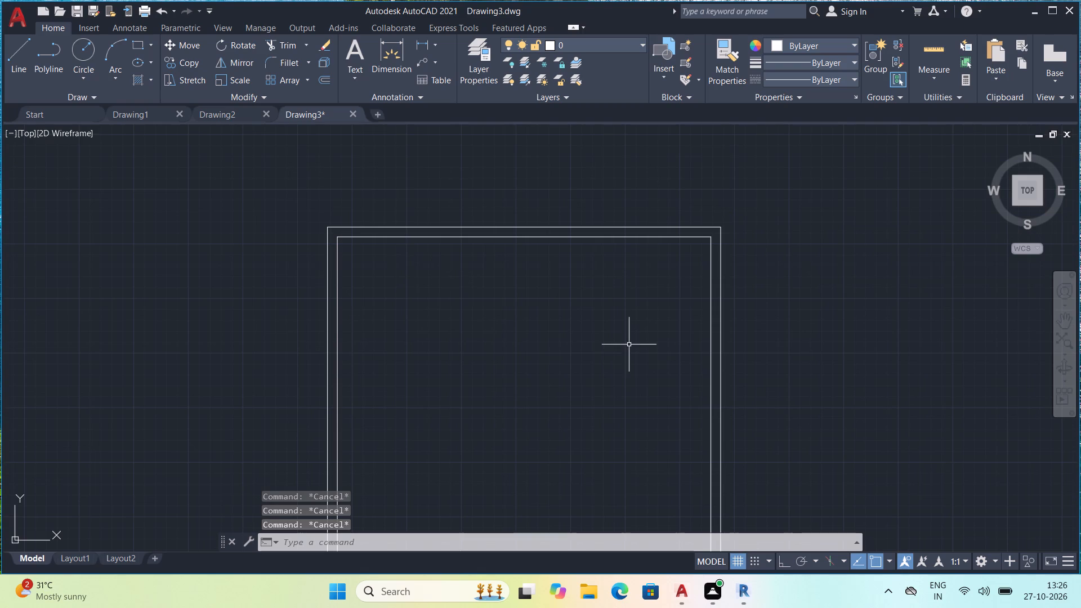
pyautogui.write('o')
pyautogui.press('space')
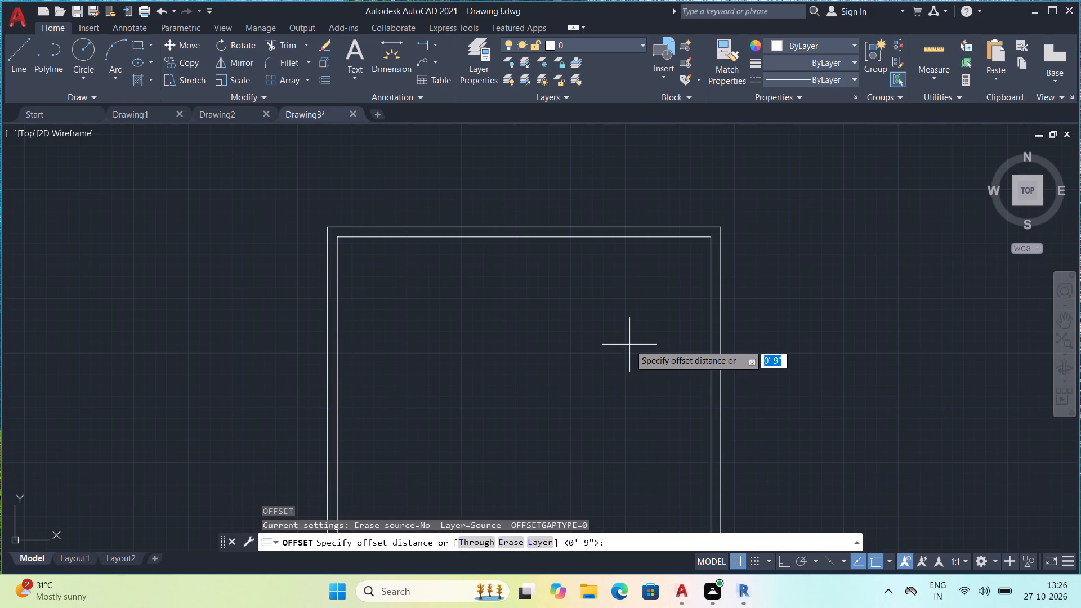
pyautogui.write('10\'3"')
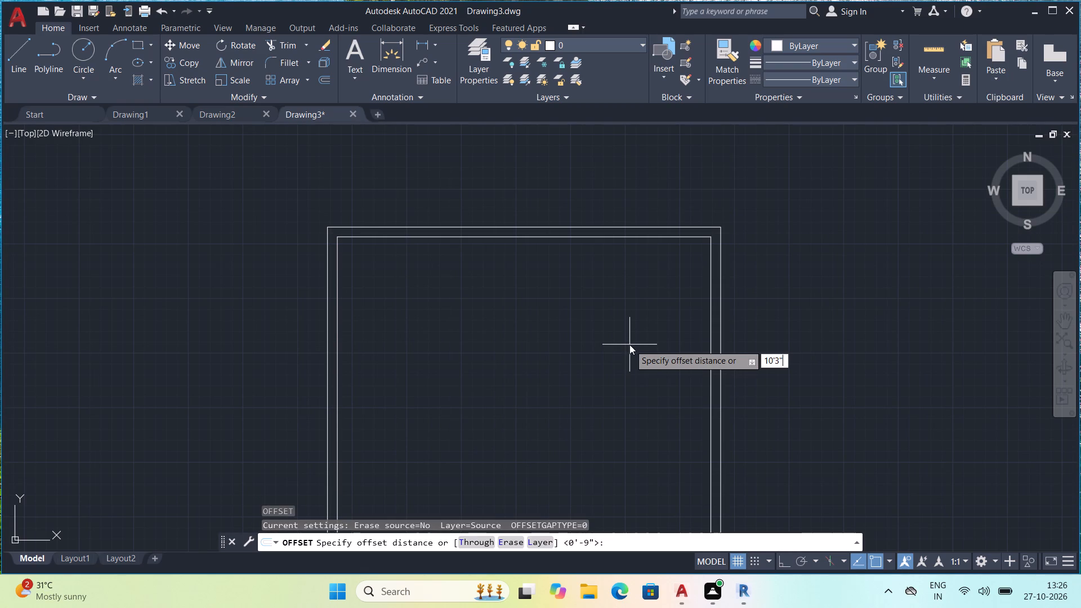
pyautogui.press('space')
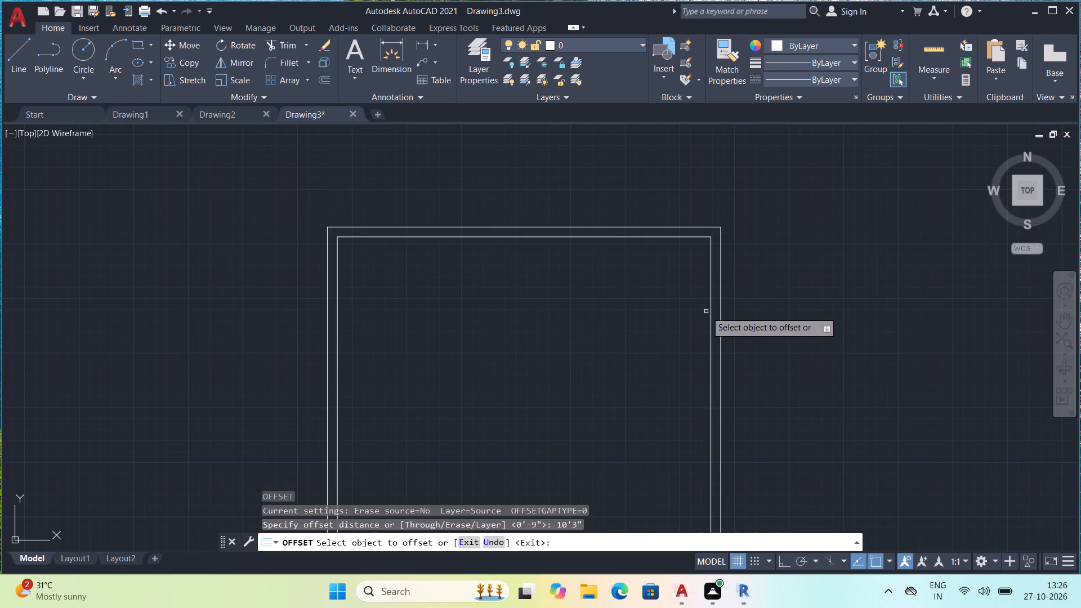
pyautogui.click(709, 317)
pyautogui.click(689, 333)
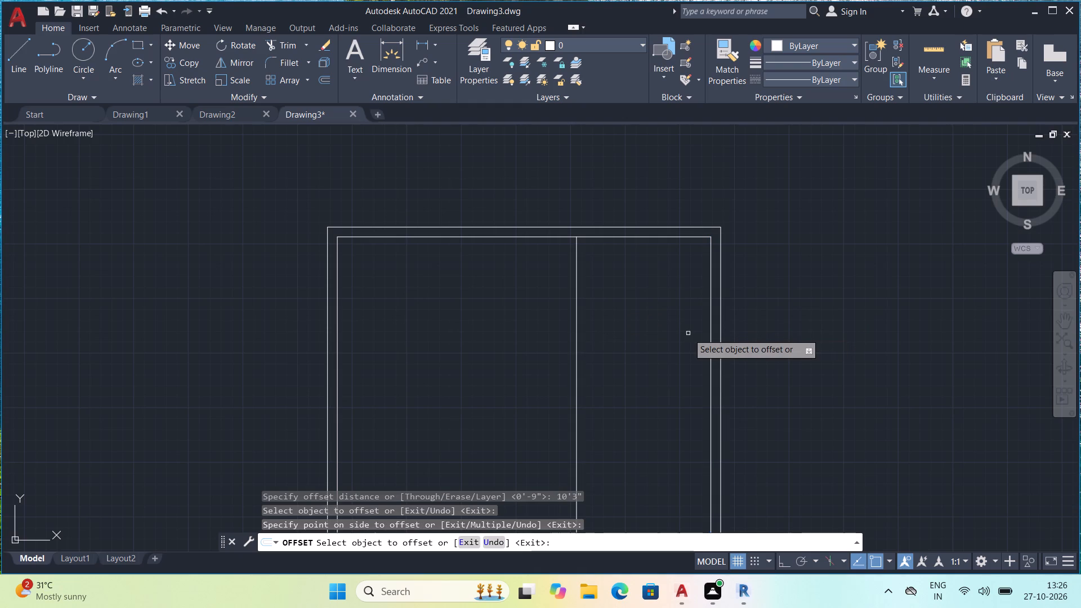
pyautogui.press('`')
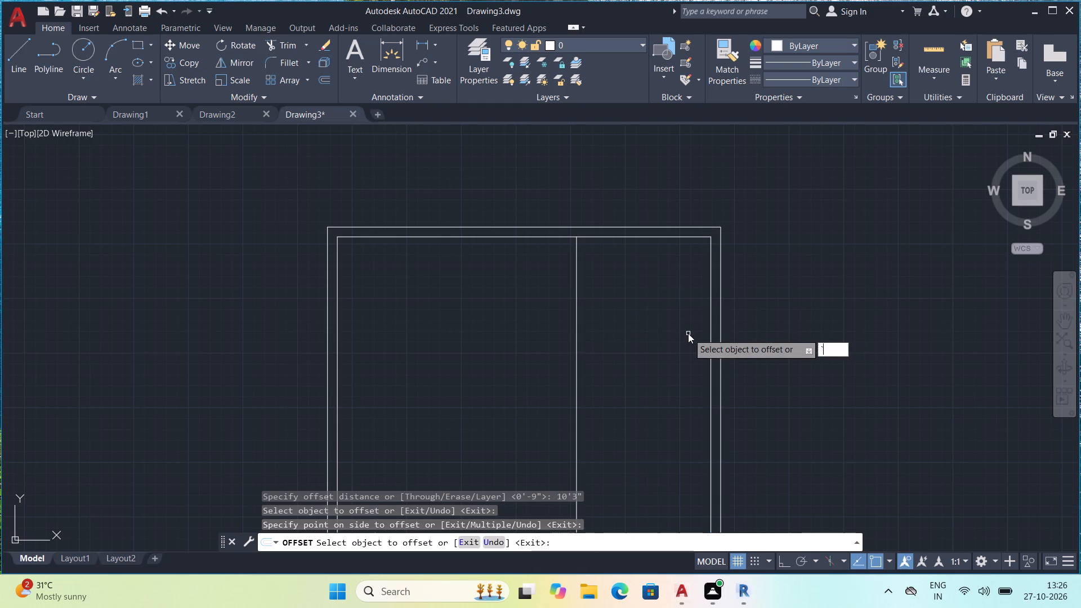
pyautogui.press('Escape')
pyautogui.press('Escape')
pyautogui.press('Escape')
pyautogui.press('Escape')
pyautogui.press('Escape')
# Offset the inner outline's top line 11' downward to lay out a horizontal partition line.
pyautogui.write("o 11'")
pyautogui.press('space')
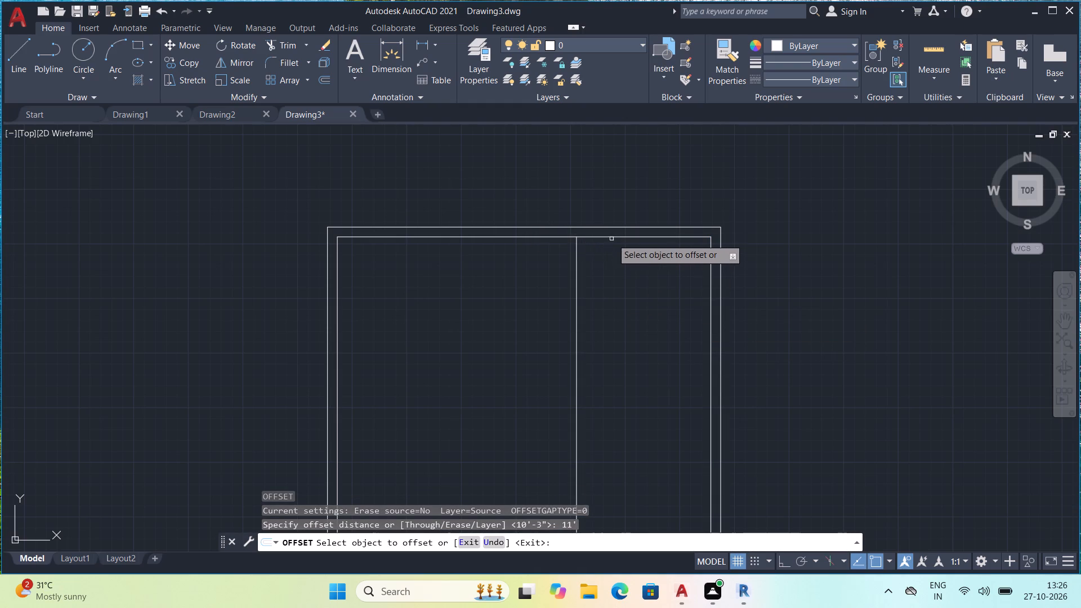
pyautogui.click(612, 238)
pyautogui.click(625, 268)
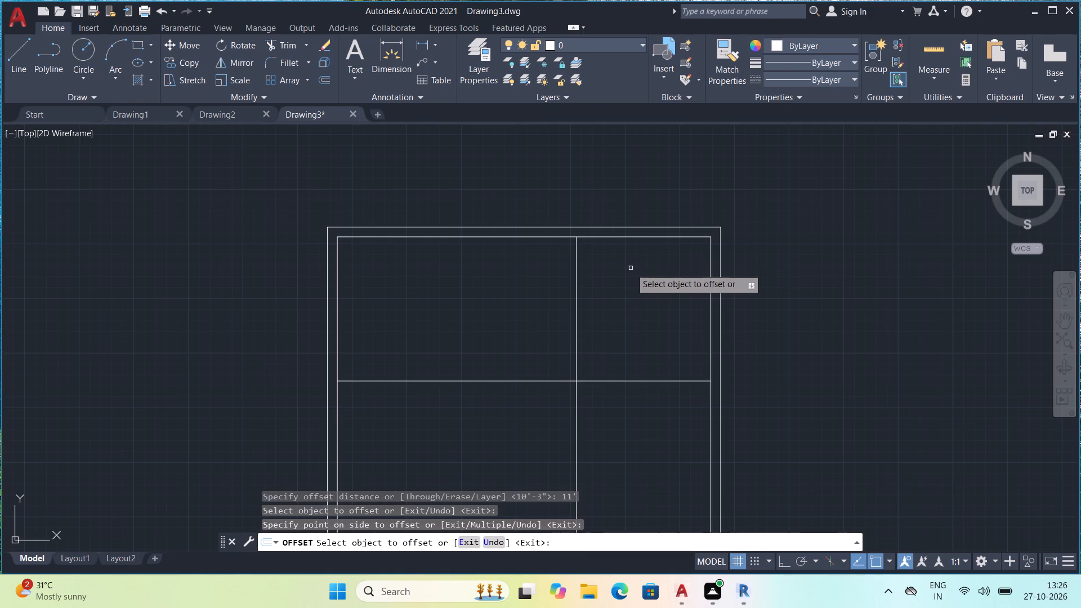
pyautogui.scroll(-1, 631, 270)
pyautogui.press('Escape')
pyautogui.press('Escape')
pyautogui.press('Escape')
pyautogui.press('Escape')
pyautogui.press('Escape')
pyautogui.press('Escape')
pyautogui.press('Escape')
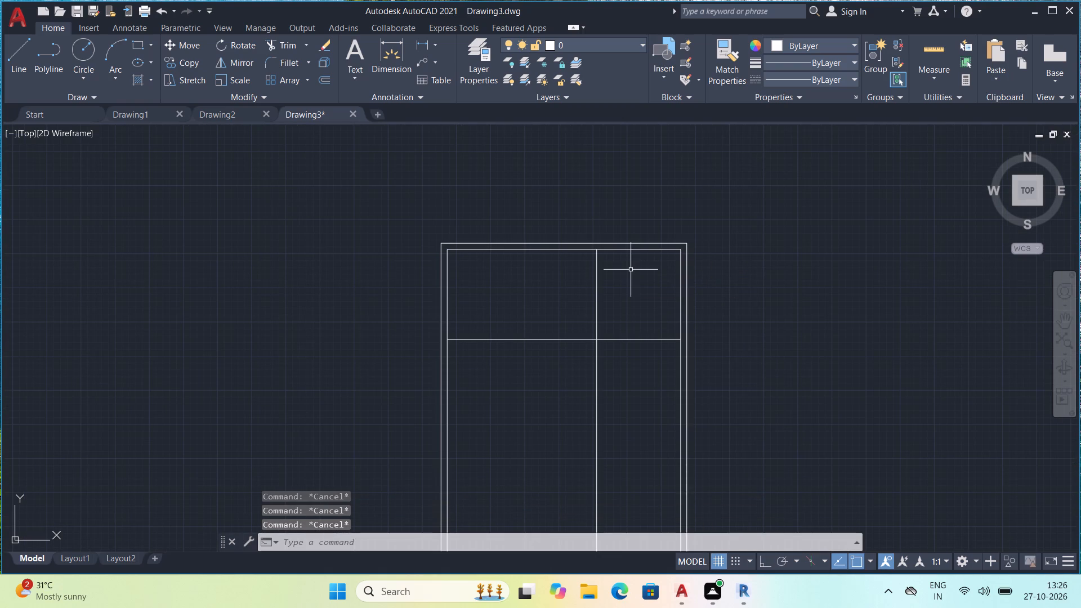
pyautogui.press('Escape')
pyautogui.press('Escape')
# Measure the plan's upper-right room with the quick Measure tool, then exit the command.
pyautogui.moveTo(632, 272); pyautogui.dragTo(572, 292, button='middle')
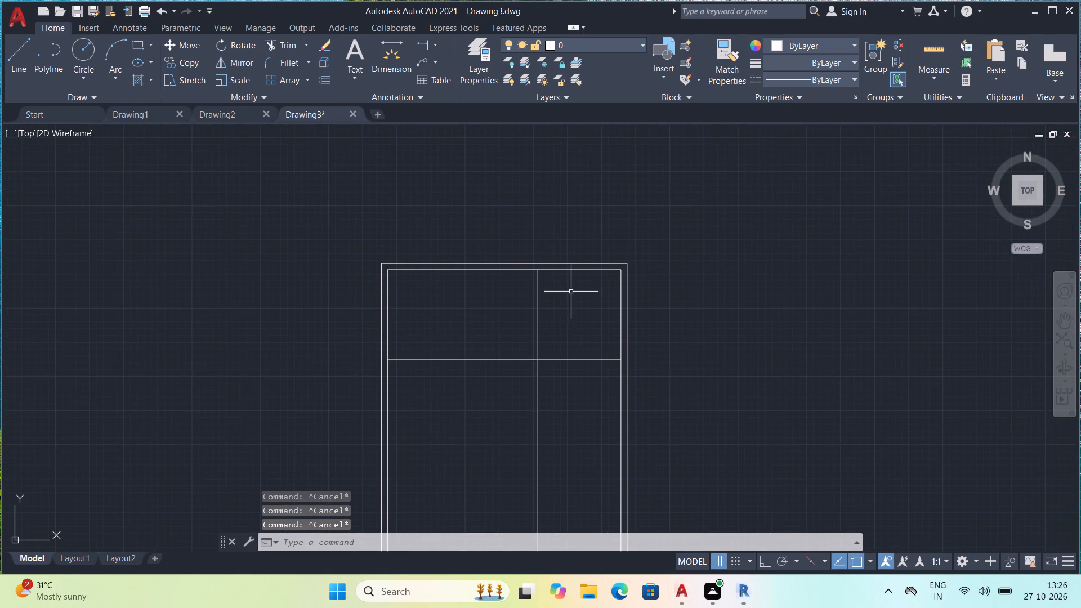
pyautogui.click(924, 50)
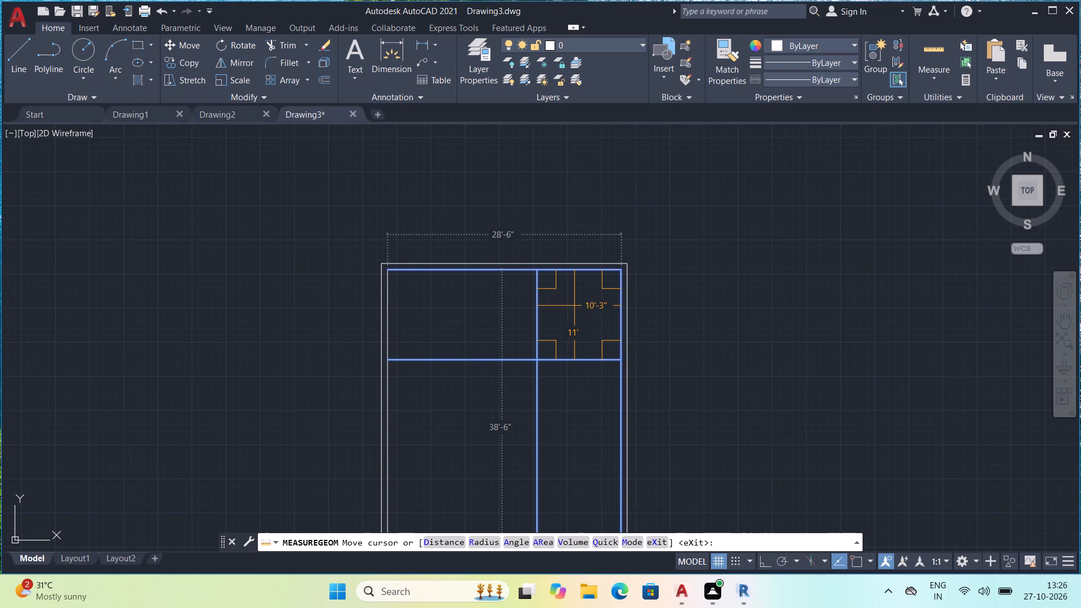
pyautogui.press('Escape')
pyautogui.press('Escape')
pyautogui.press('Escape')
pyautogui.press('Escape')
pyautogui.press('Escape')
pyautogui.press('Escape')
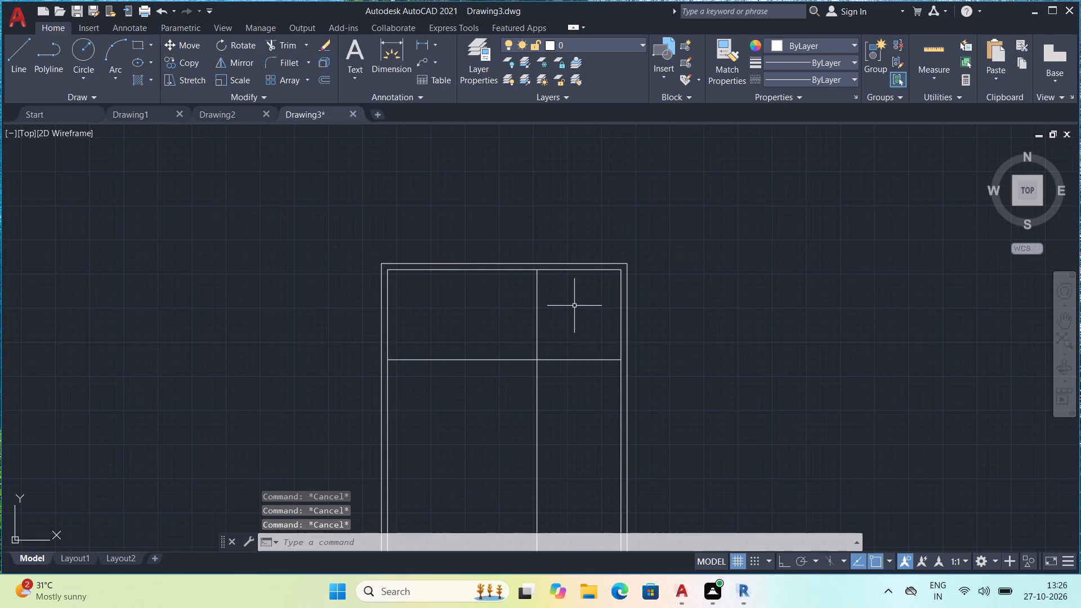
pyautogui.press('Escape')
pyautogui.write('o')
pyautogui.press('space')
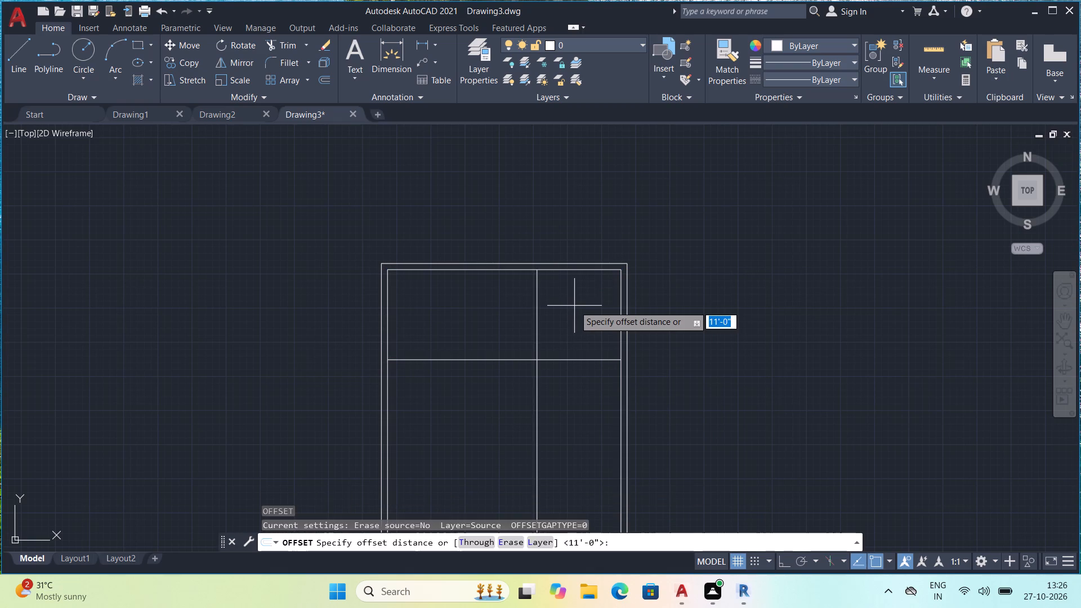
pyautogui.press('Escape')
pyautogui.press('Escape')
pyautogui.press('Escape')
# Offset the vertical partition line 4" to the left, outside the upper-right room, to give the wall its thickness.
pyautogui.write('o 4"')
pyautogui.press('space')
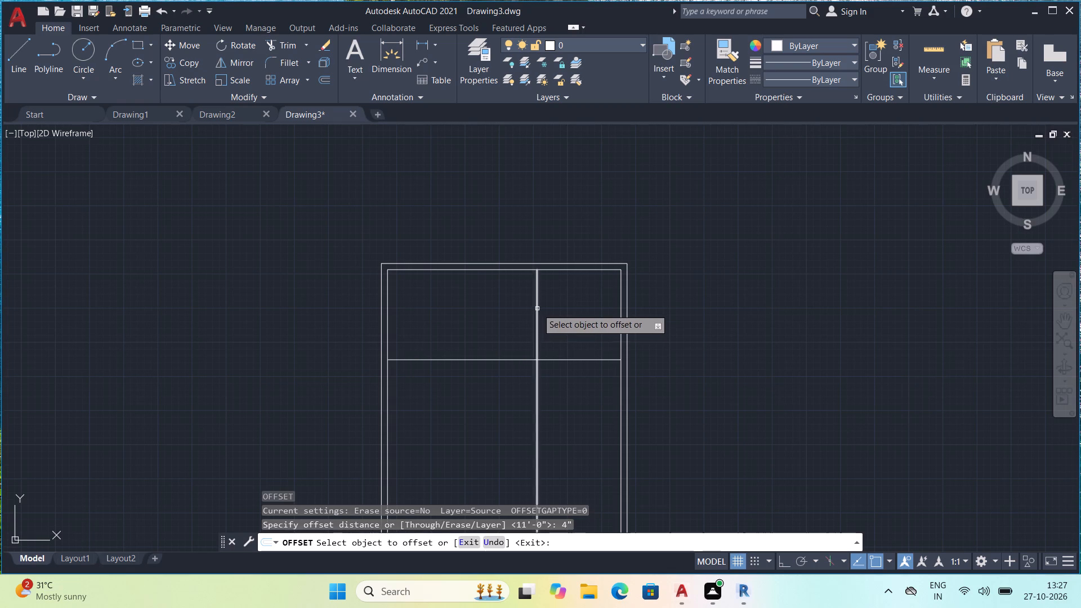
pyautogui.moveTo(537, 309); pyautogui.dragTo(520, 315)
pyautogui.click(516, 320)
# Check the upper-right room's dimensions with the quick Measure tool, then exit the command.
pyautogui.moveTo(929, 54); pyautogui.dragTo(929, 46)
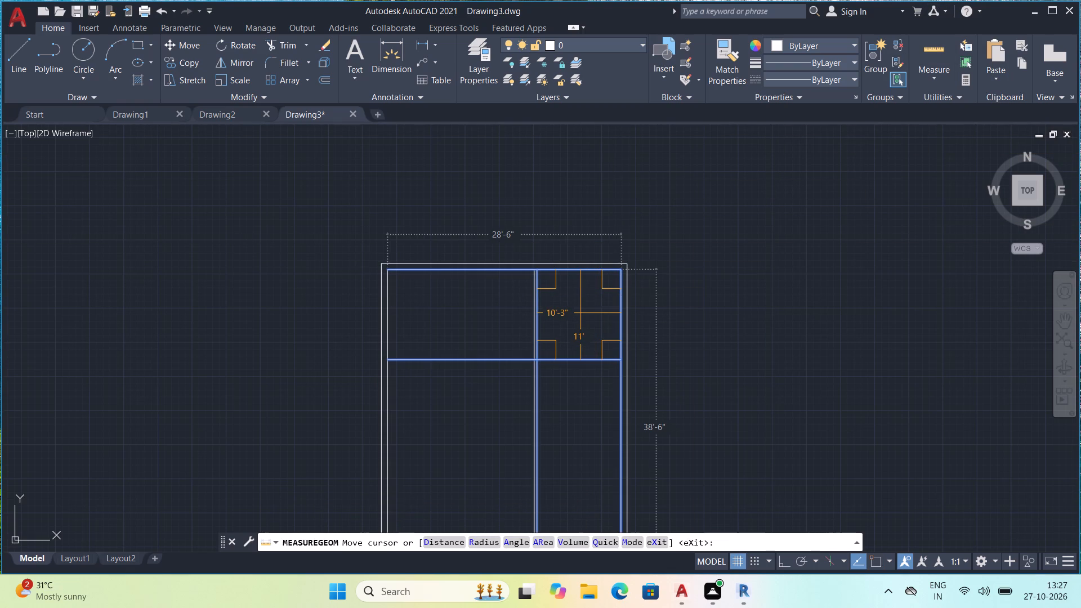
pyautogui.press('Escape')
pyautogui.press('Escape')
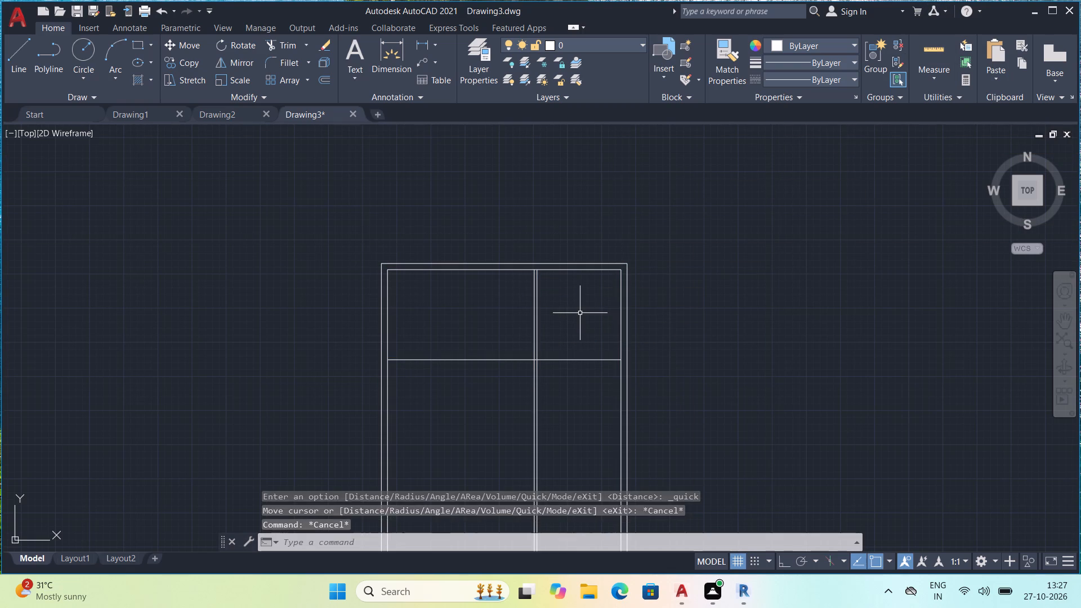
pyautogui.press('Escape')
pyautogui.press('Escape')
pyautogui.press('Escape')
# Offset the horizontal partition line 4" downward to give that wall its thickness.
pyautogui.write('o')
pyautogui.press('space')
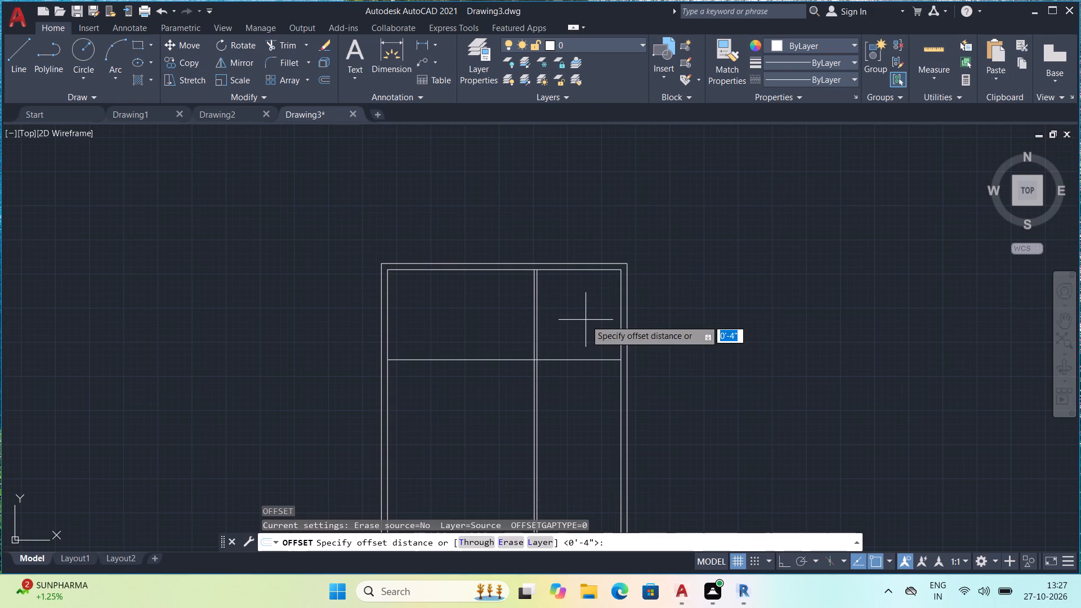
pyautogui.write('4"')
pyautogui.press('space')
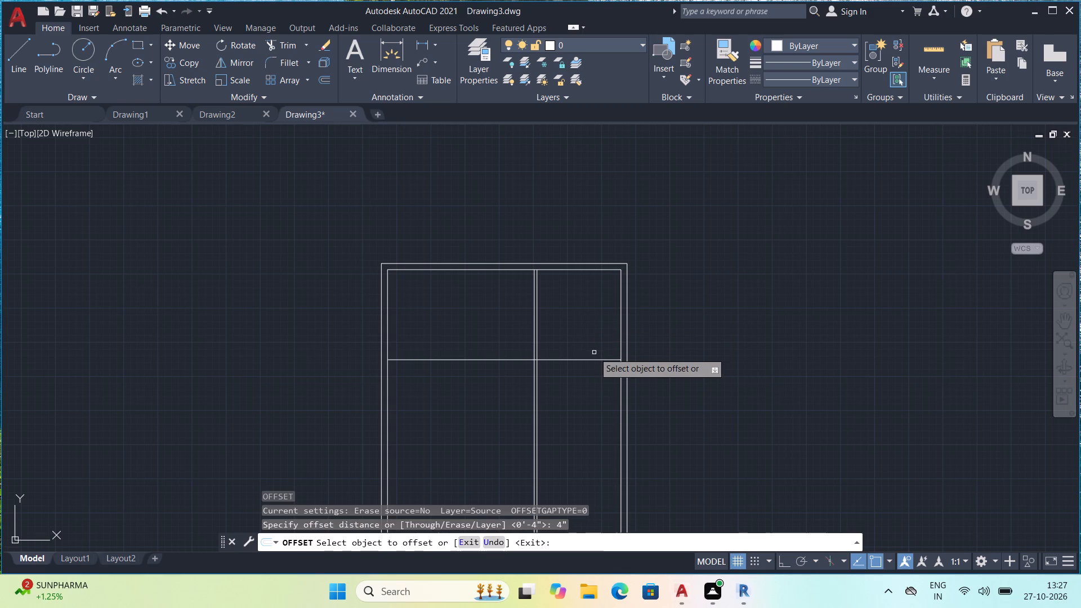
pyautogui.click(590, 357)
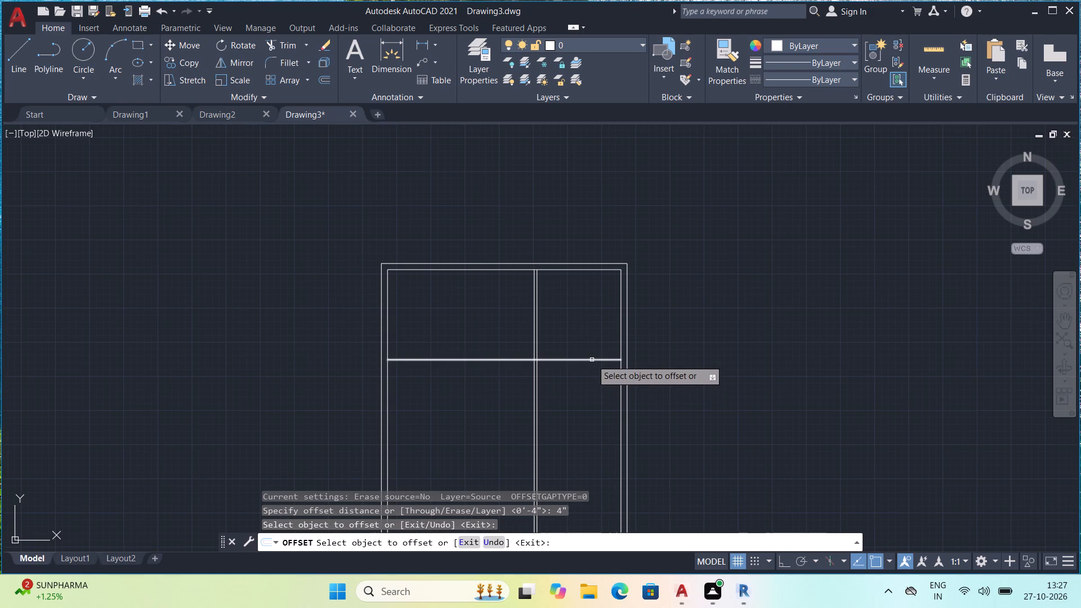
pyautogui.click(592, 360)
pyautogui.click(592, 370)
pyautogui.press('Escape')
pyautogui.press('Escape')
# Offset the left line of the vertical partition wall 4' to the left into the upper-left room.
pyautogui.scroll(2, 587, 344)
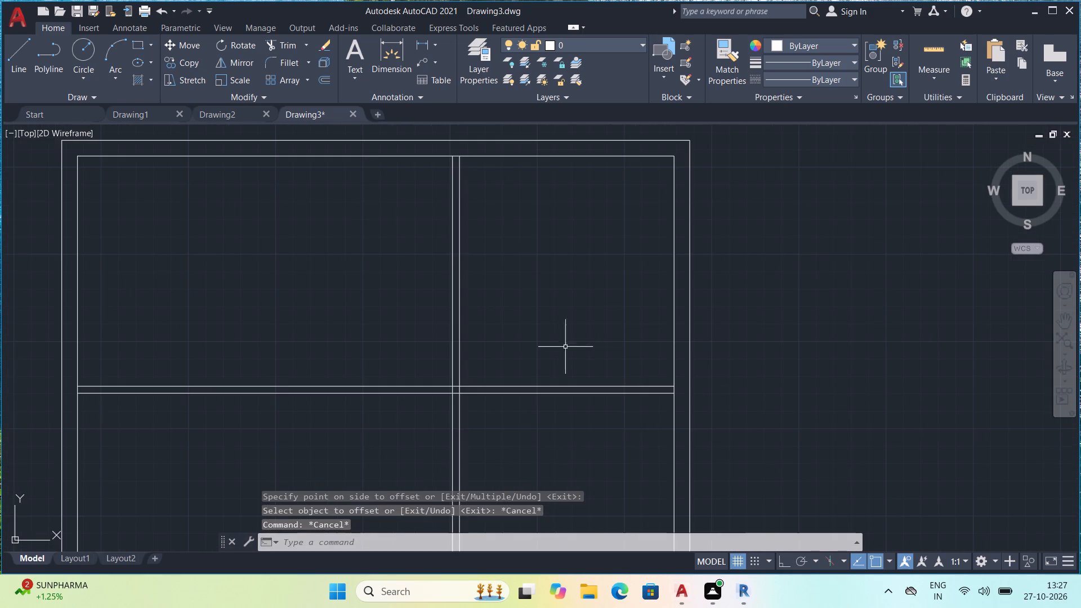
pyautogui.press('Escape')
pyautogui.moveTo(557, 343); pyautogui.dragTo(587, 351, button='middle')
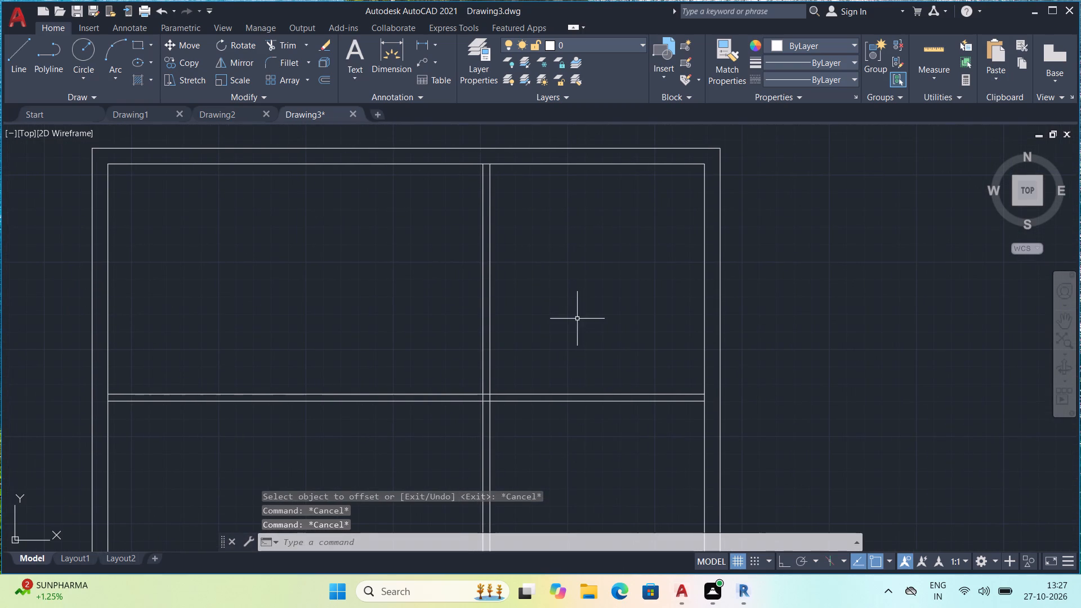
pyautogui.press('Escape')
pyautogui.press('Escape')
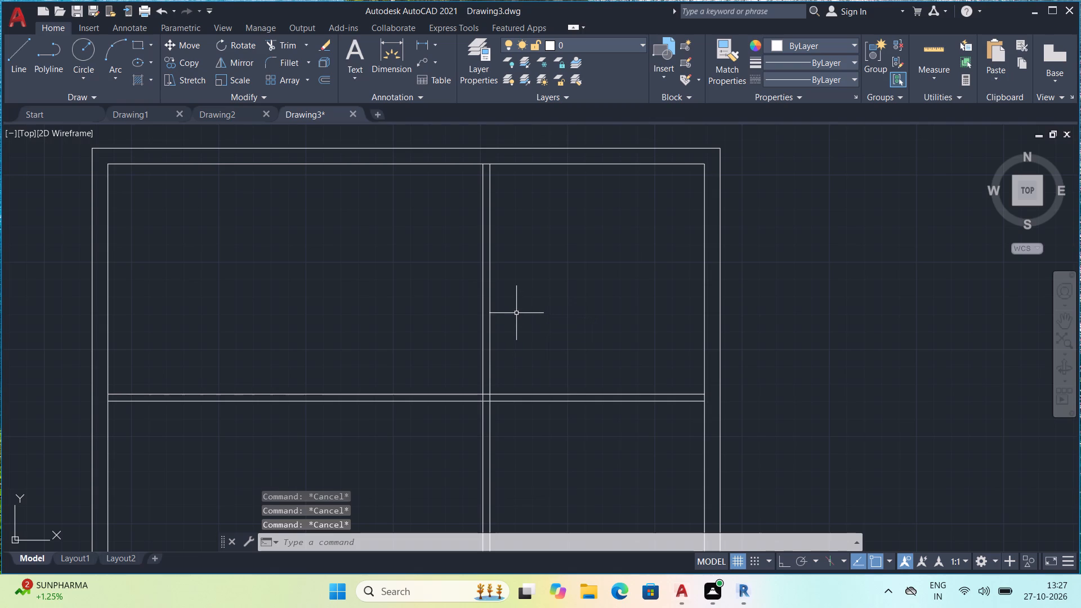
pyautogui.write('o 4"')
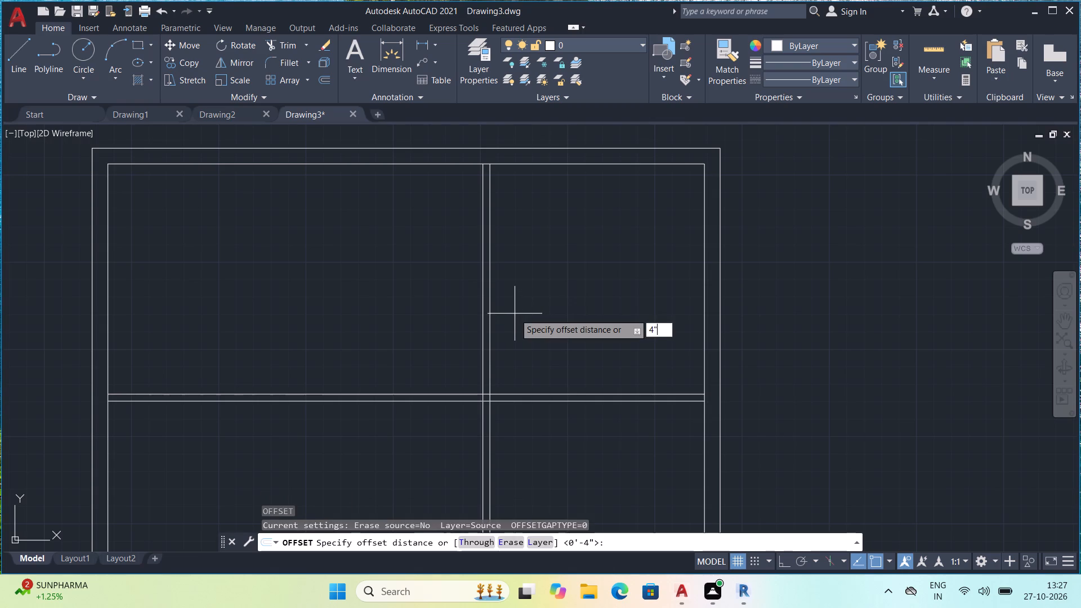
pyautogui.press('BackSpace')
pyautogui.press(';')
pyautogui.press('BackSpace')
pyautogui.press("'")
pyautogui.press('space')
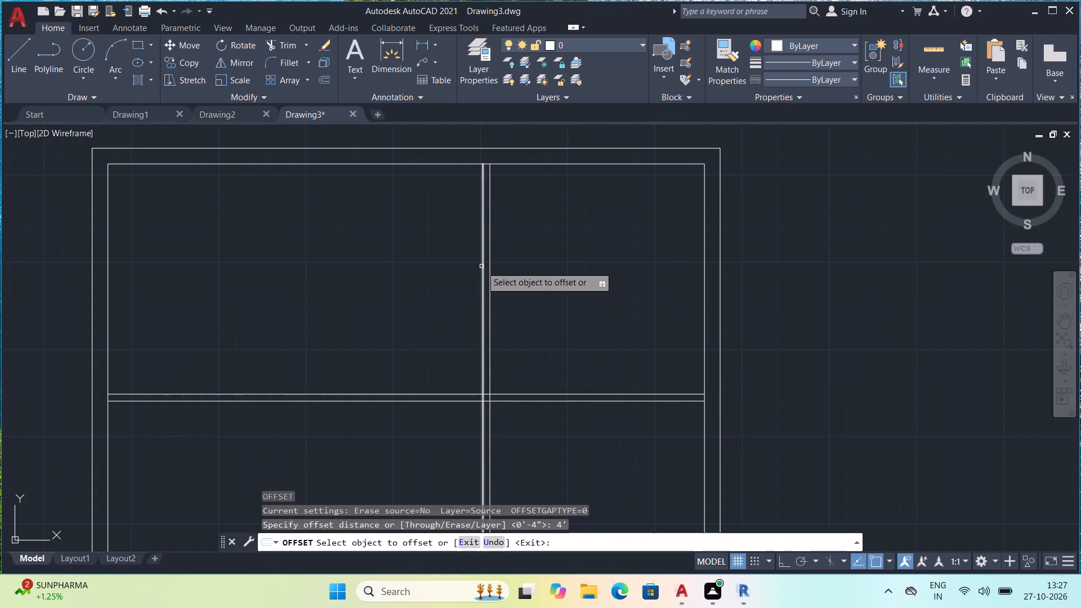
pyautogui.click(481, 266)
pyautogui.click(451, 273)
pyautogui.press('Escape')
pyautogui.press('Escape')
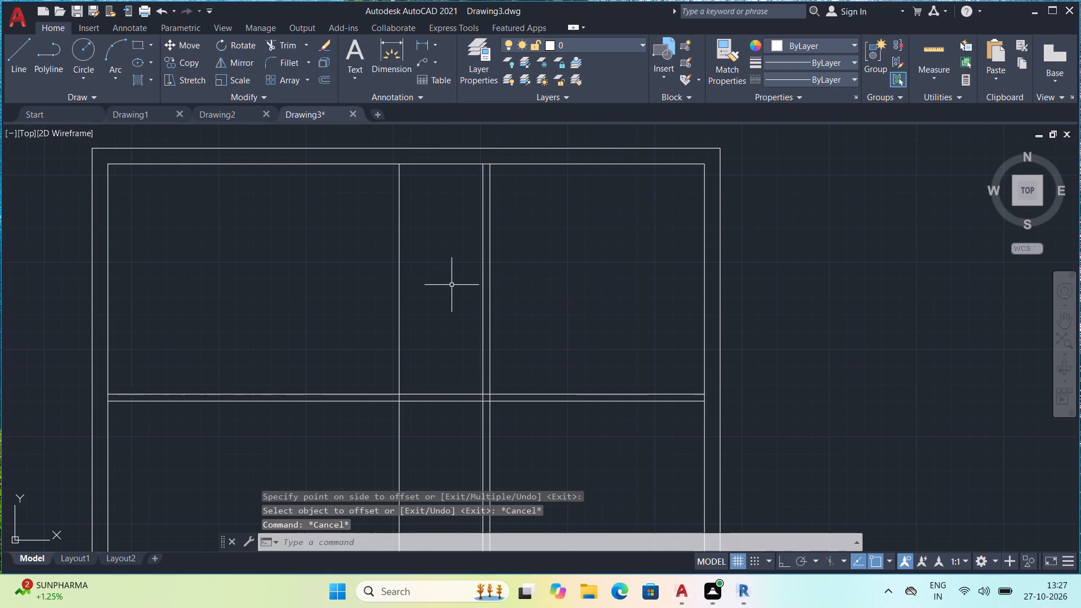
# Offset the inner line of the top outer wall 7' downward across the upper rooms.
pyautogui.write('o')
pyautogui.press('space')
pyautogui.write("7'")
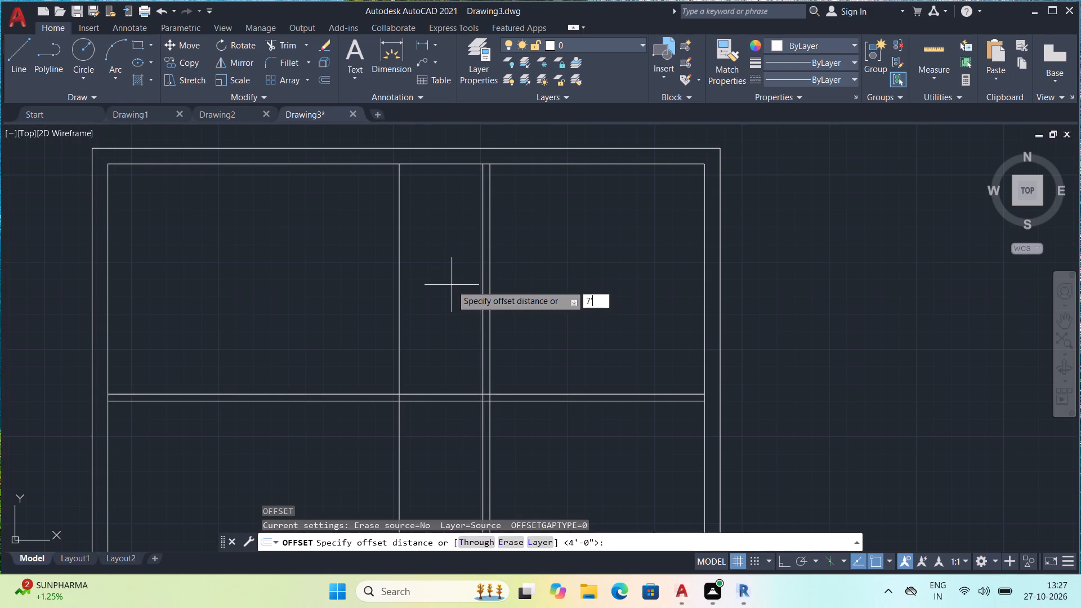
pyautogui.press('space')
pyautogui.click(416, 162)
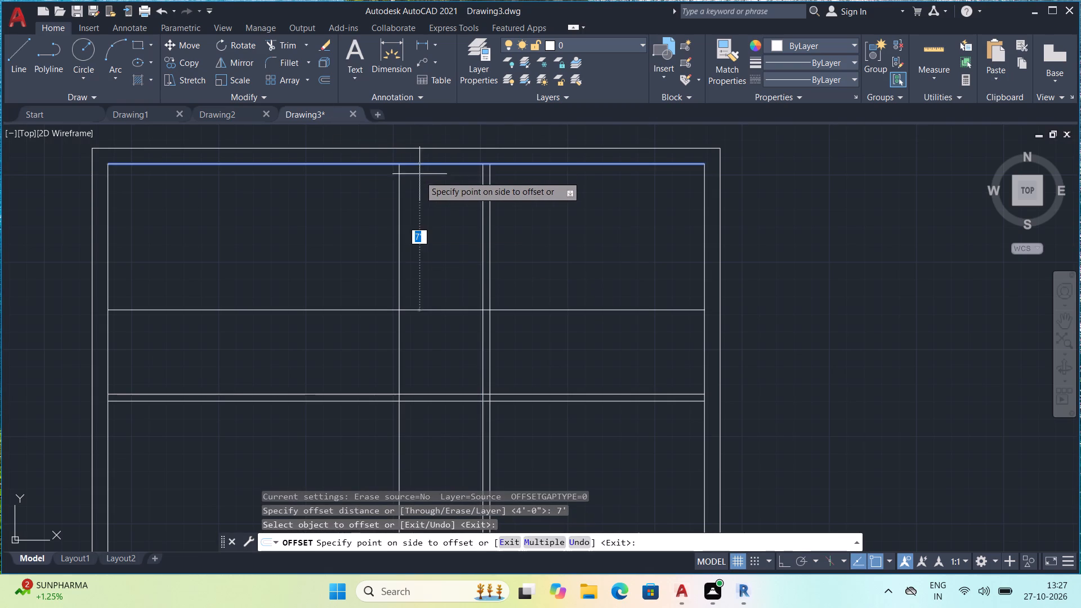
pyautogui.click(427, 193)
pyautogui.press('Escape')
pyautogui.press('Escape')
pyautogui.press('Escape')
pyautogui.press('Escape')
pyautogui.press('Escape')
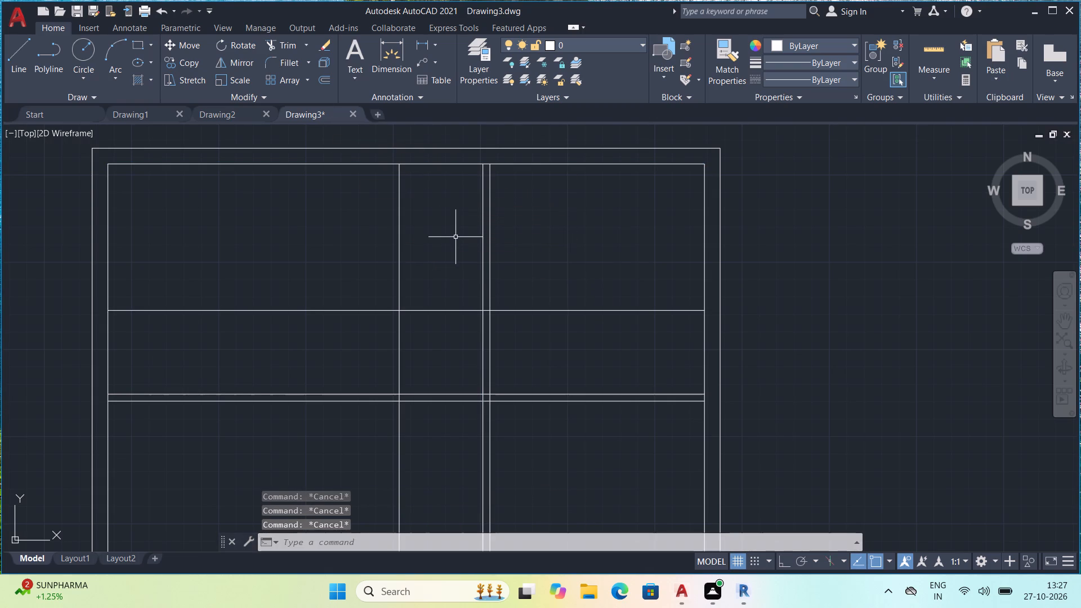
pyautogui.press('Escape')
# Offset the new horizontal line 4" downward to give that partition its thickness.
pyautogui.write('o 4"')
pyautogui.press('space')
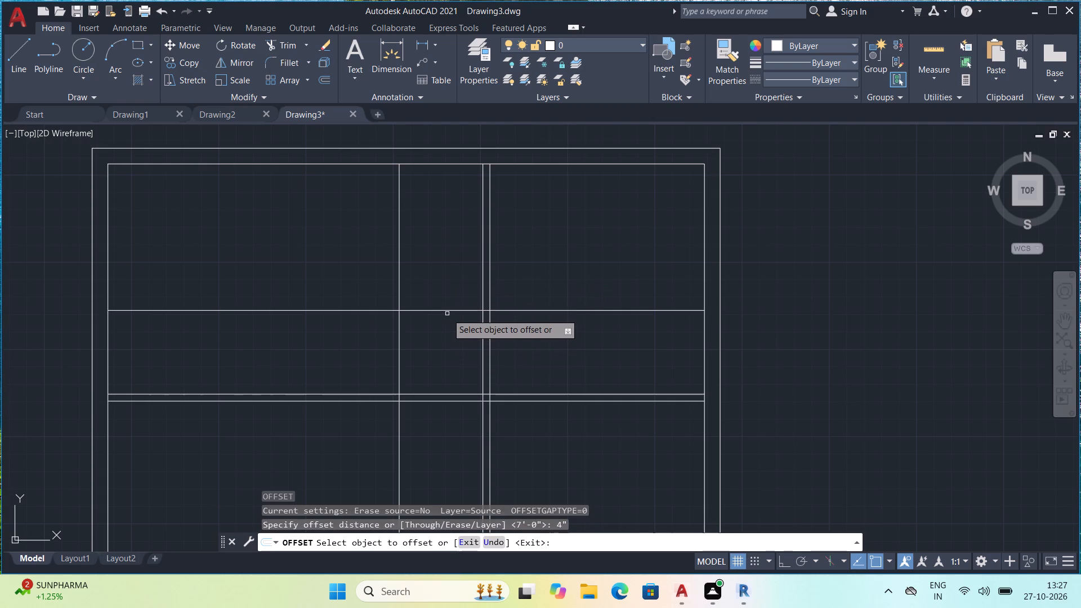
pyautogui.click(449, 311)
pyautogui.click(452, 318)
pyautogui.press('Escape')
pyautogui.press('Escape')
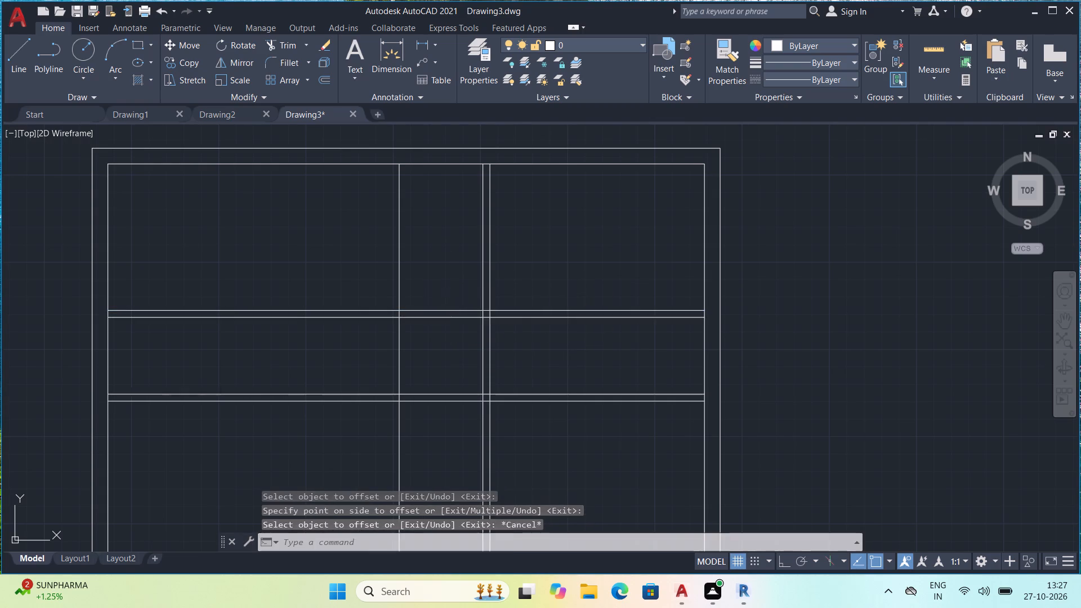
# Offset the leftmost vertical partition line 4" to the left to give that wall its thickness.
pyautogui.scroll(1, 450, 289)
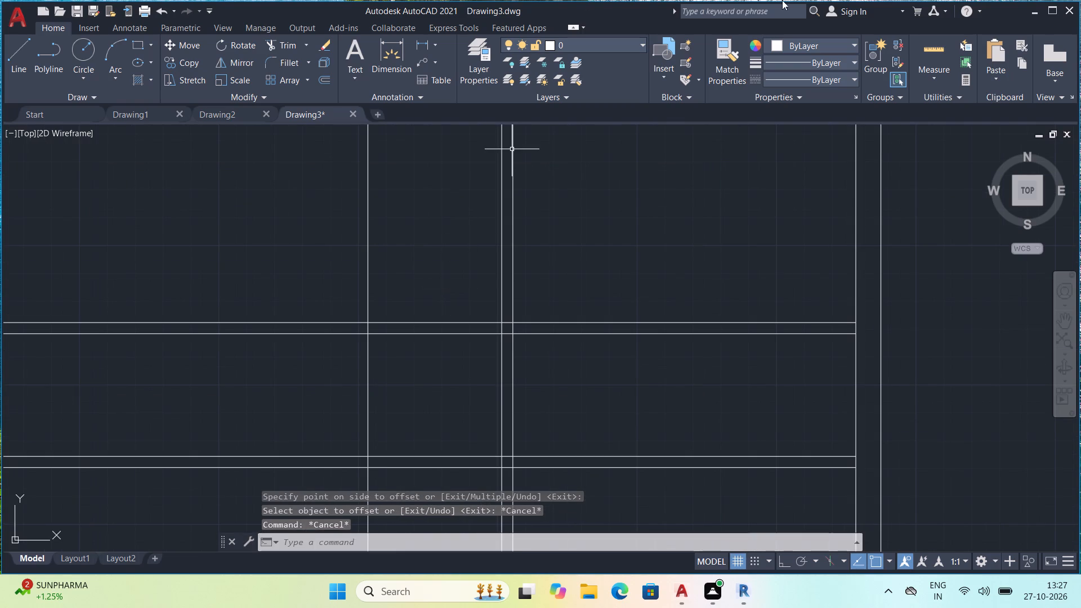
pyautogui.write('o 4"')
pyautogui.press('space')
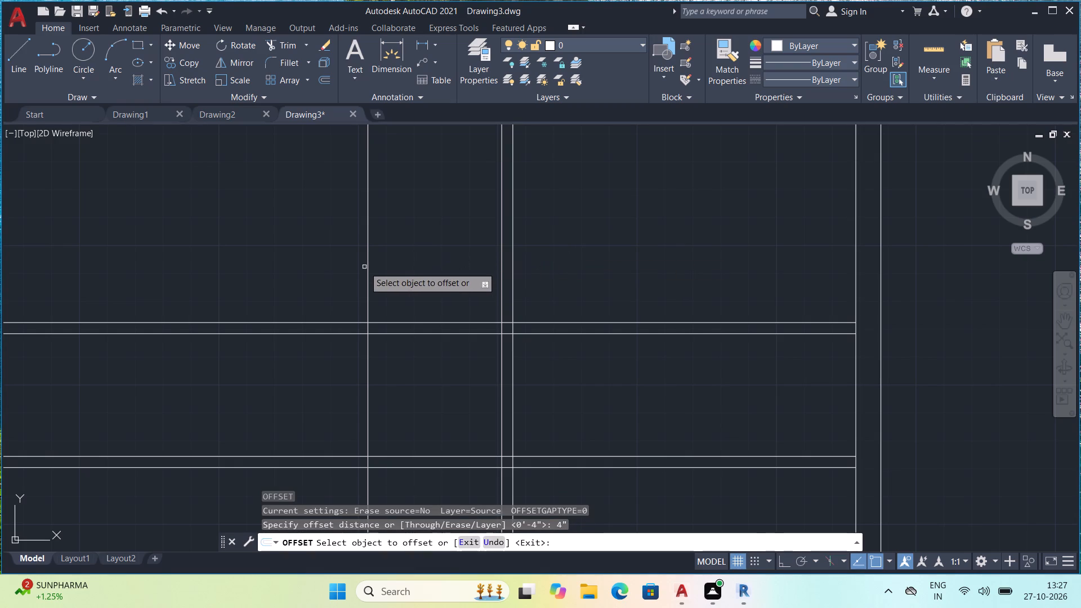
pyautogui.moveTo(369, 266); pyautogui.dragTo(353, 271)
pyautogui.click(353, 271)
pyautogui.scroll(-2, 372, 258)
pyautogui.press('Escape')
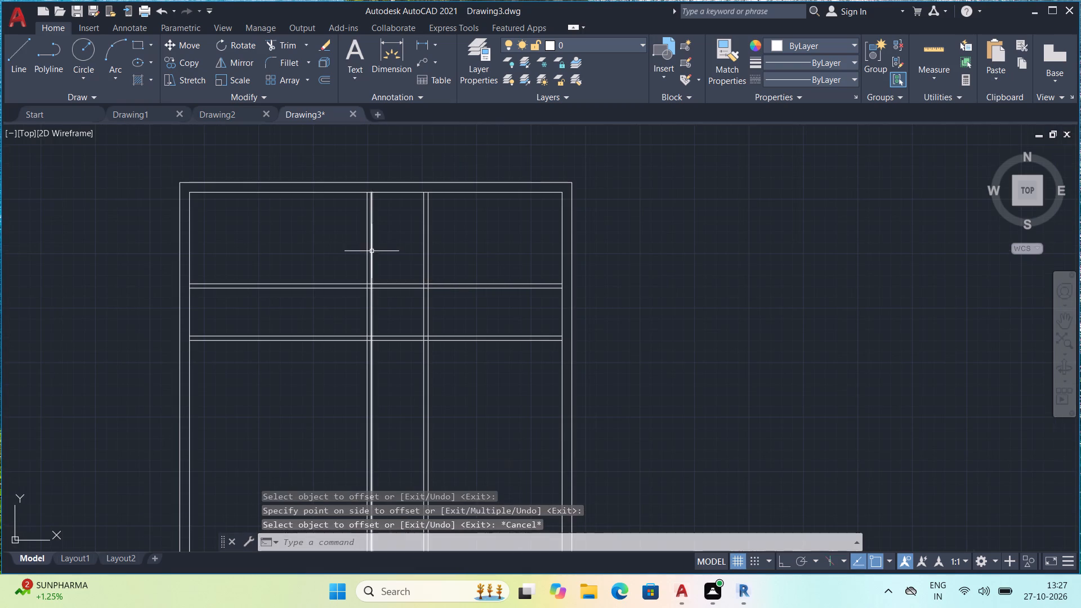
# Trim both lines of the upper horizontal partition out of the upper-left room, up to the left vertical partition.
pyautogui.moveTo(356, 245); pyautogui.dragTo(404, 271, button='middle')
pyautogui.scroll(1, 385, 275)
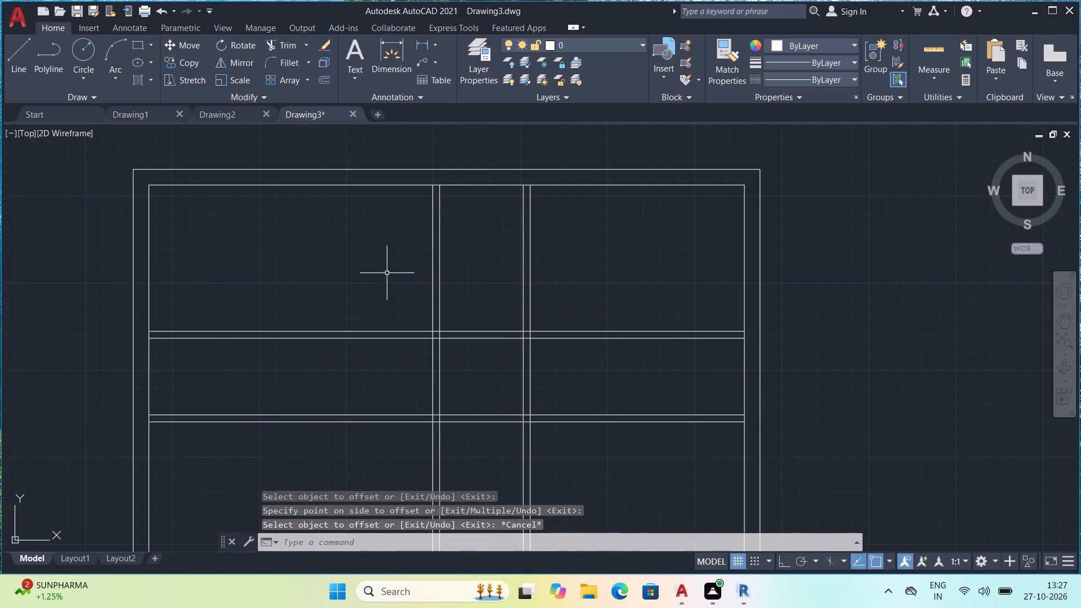
pyautogui.write('tr')
pyautogui.press('space')
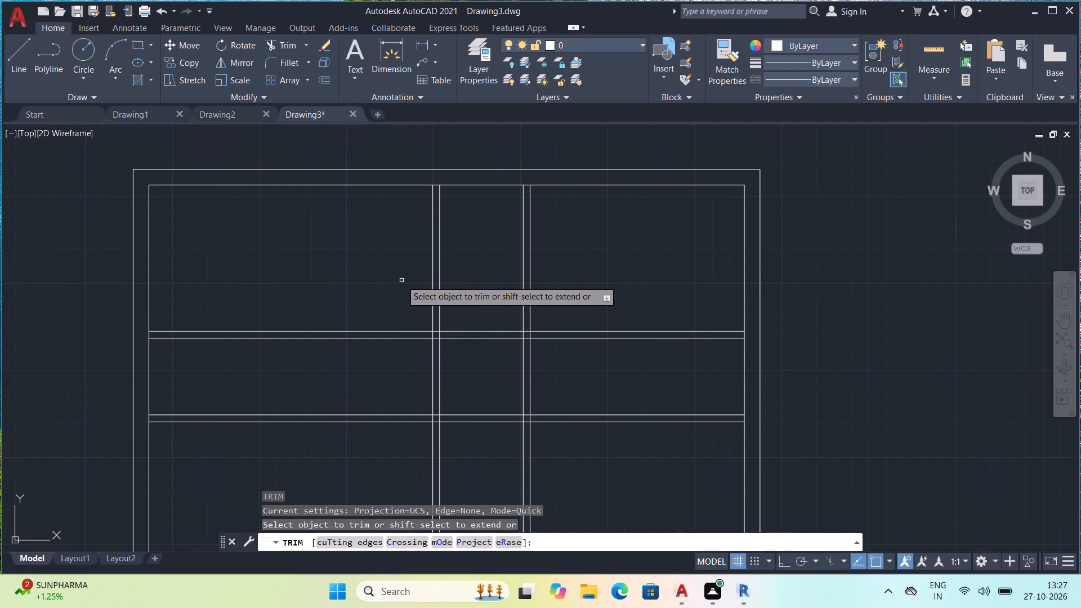
pyautogui.click(385, 290)
pyautogui.click(352, 381)
pyautogui.scroll(-1, 365, 334)
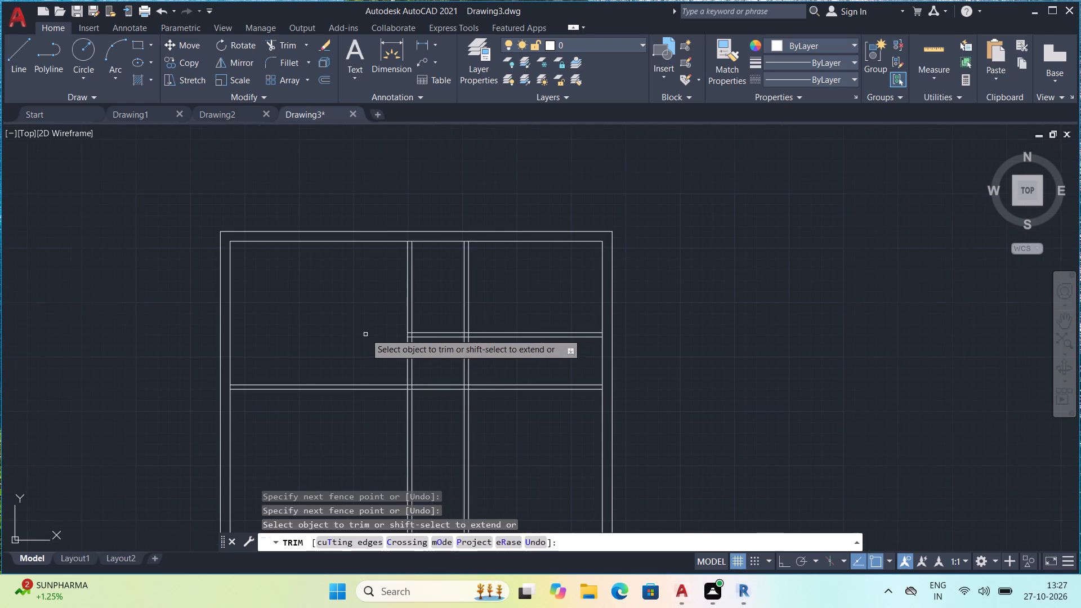
pyautogui.press('Escape')
pyautogui.press('Escape')
pyautogui.press('Escape')
pyautogui.press('Escape')
pyautogui.press('Escape')
# Check the upper-left room's dimensions with the quick Measure tool.
pyautogui.click(927, 60)
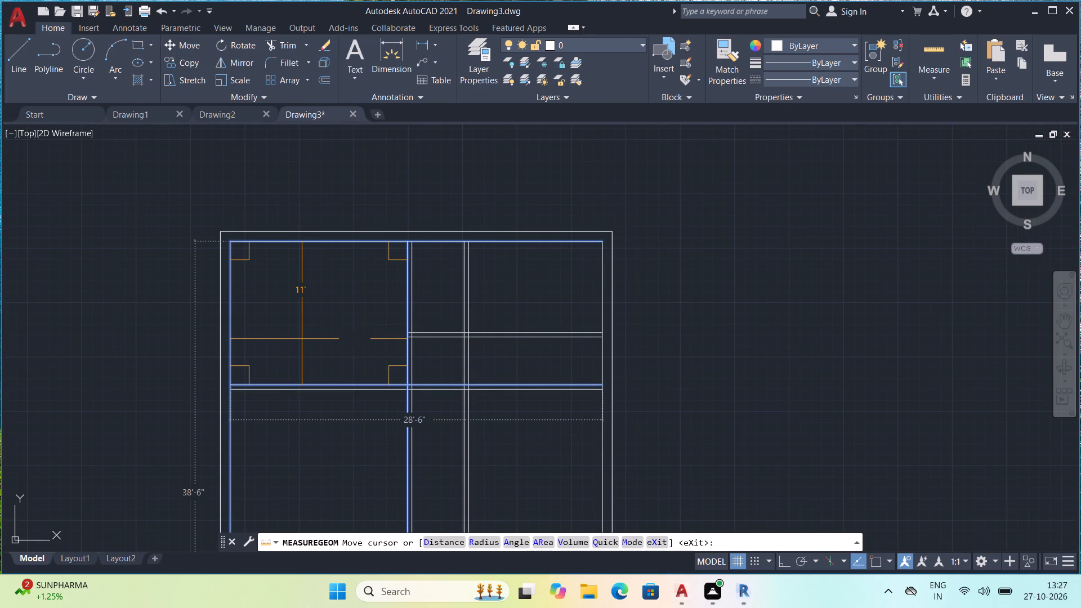
pyautogui.press('Escape')
pyautogui.press('Escape')
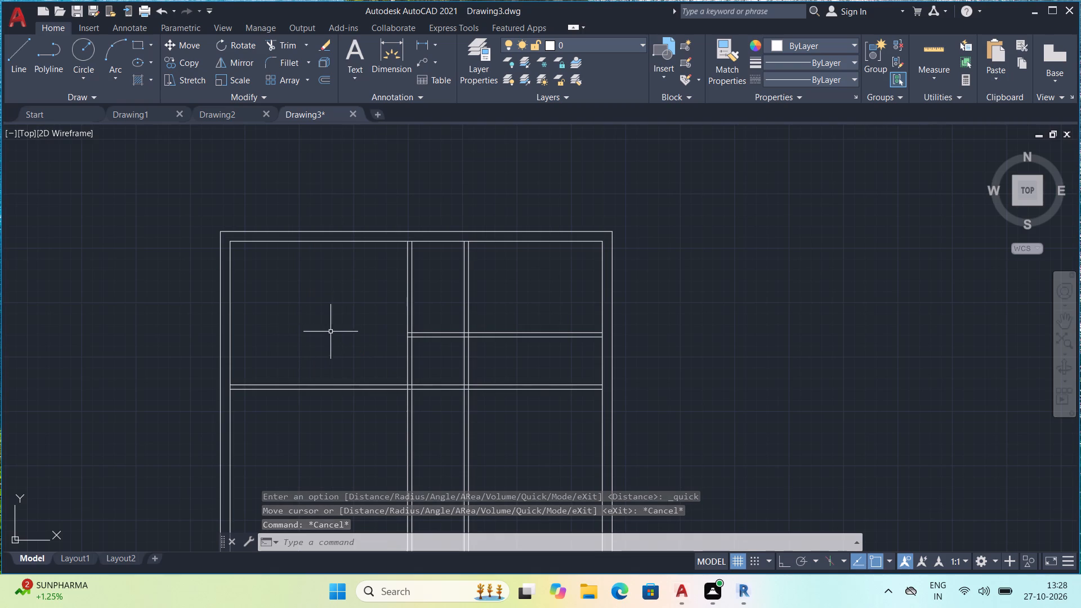
pyautogui.press('Escape')
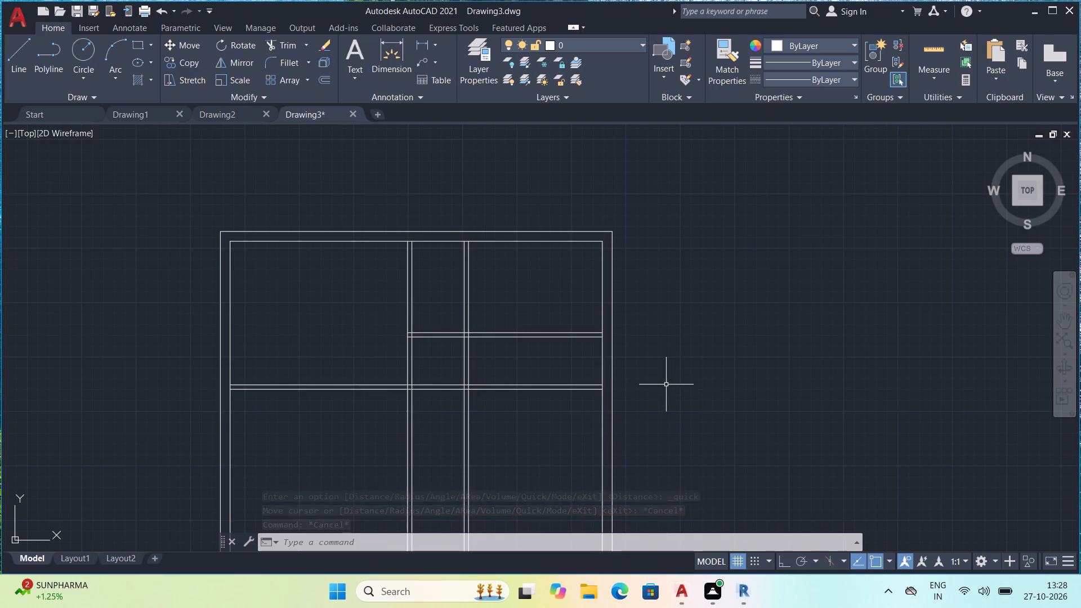
pyautogui.press('Escape')
pyautogui.press('Escape')
pyautogui.press('Escape')
pyautogui.moveTo(940, 41); pyautogui.dragTo(938, 50)
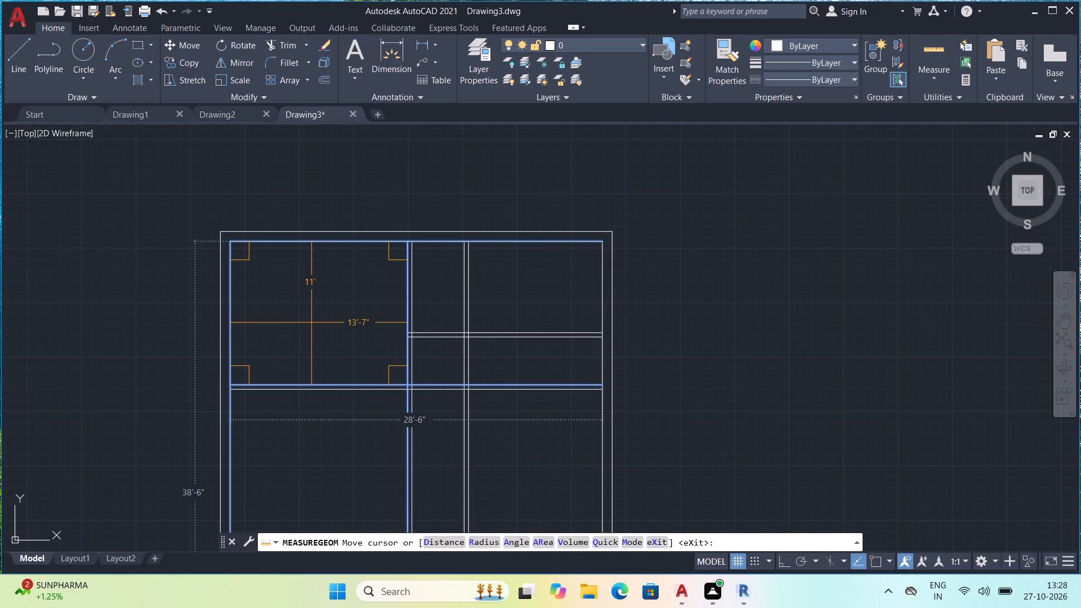
pyautogui.press('Escape')
pyautogui.press('Escape')
pyautogui.press('Escape')
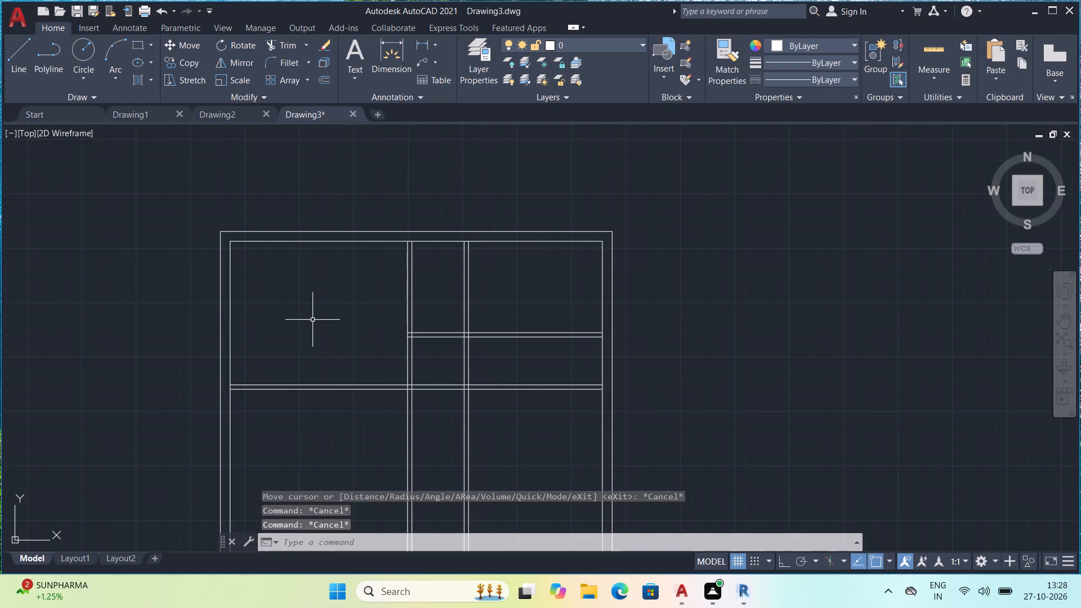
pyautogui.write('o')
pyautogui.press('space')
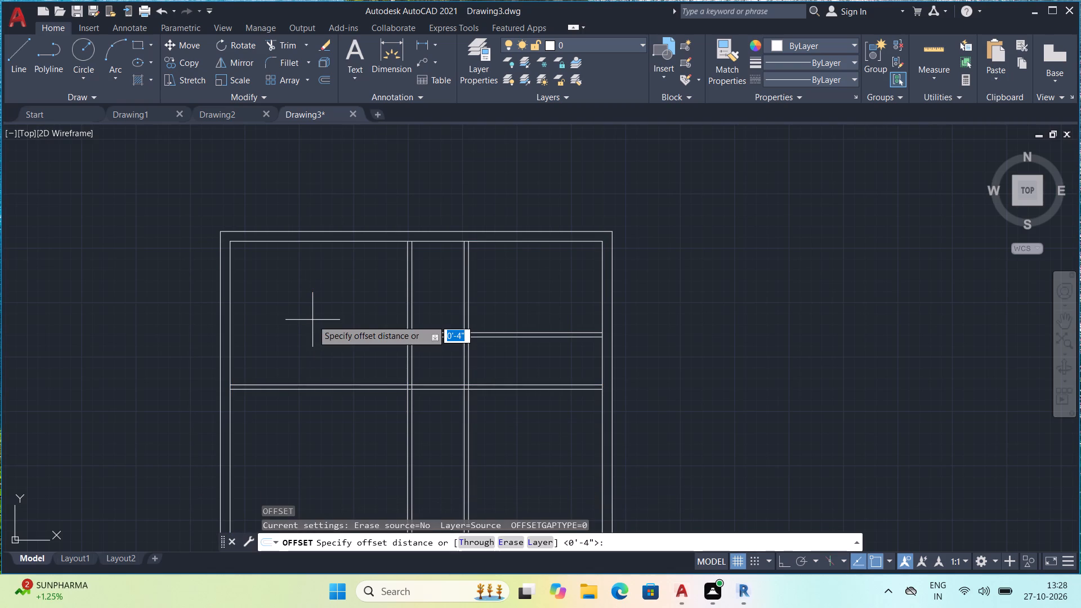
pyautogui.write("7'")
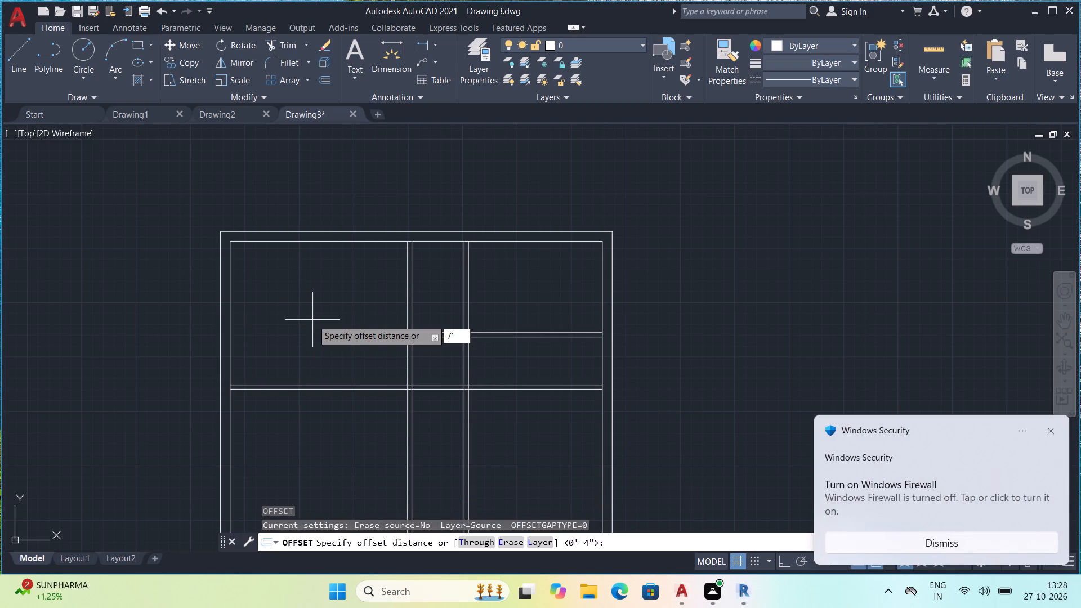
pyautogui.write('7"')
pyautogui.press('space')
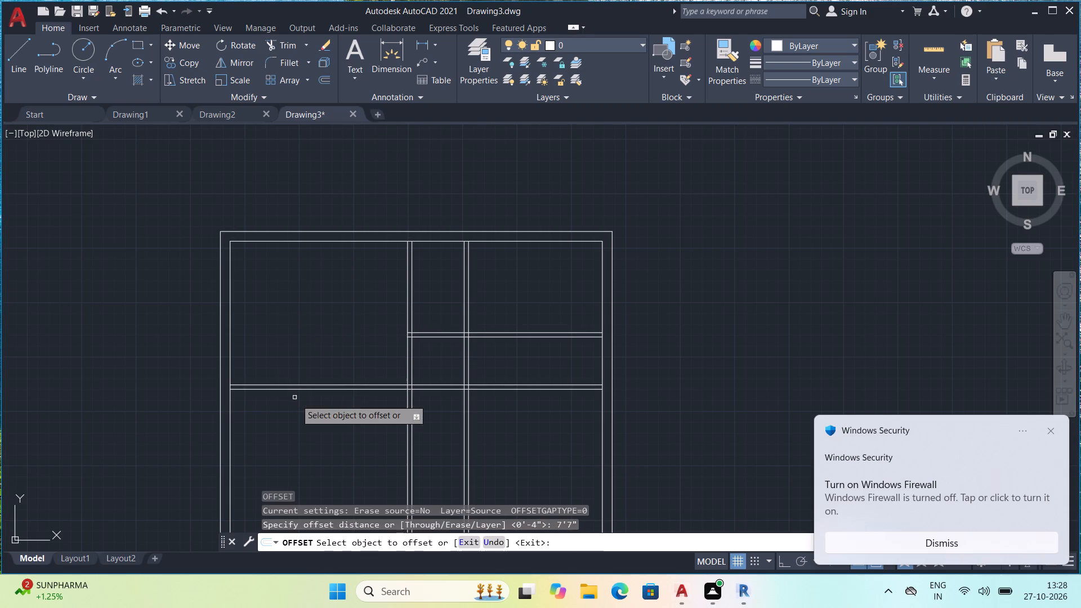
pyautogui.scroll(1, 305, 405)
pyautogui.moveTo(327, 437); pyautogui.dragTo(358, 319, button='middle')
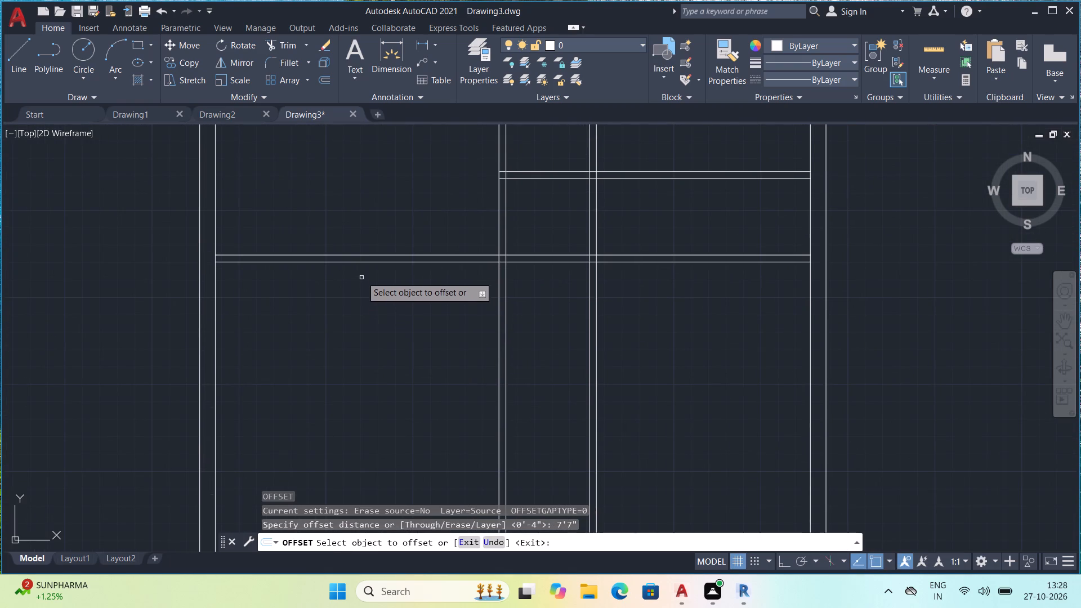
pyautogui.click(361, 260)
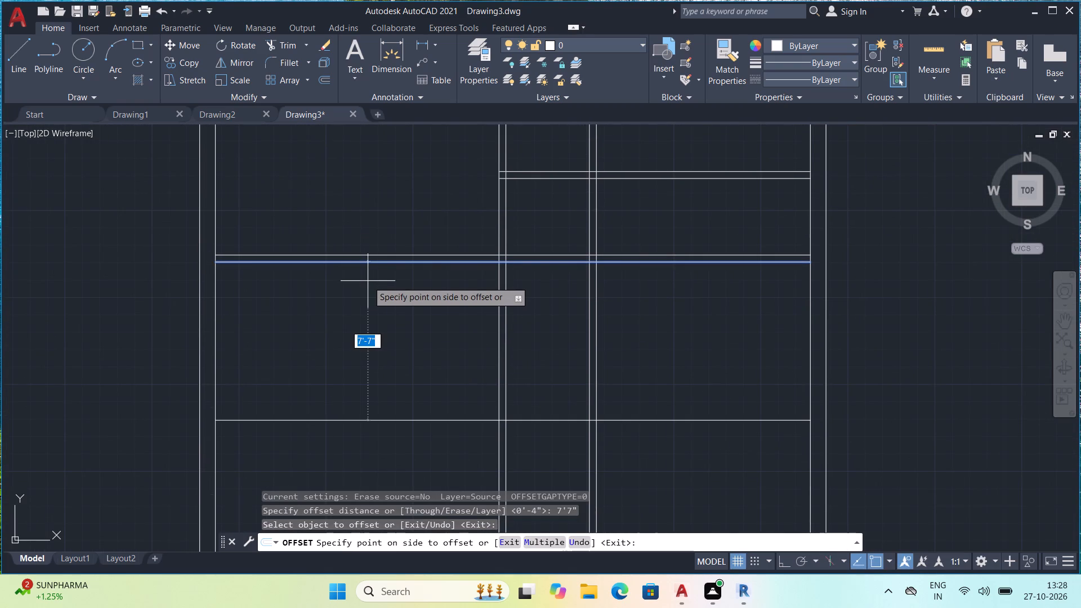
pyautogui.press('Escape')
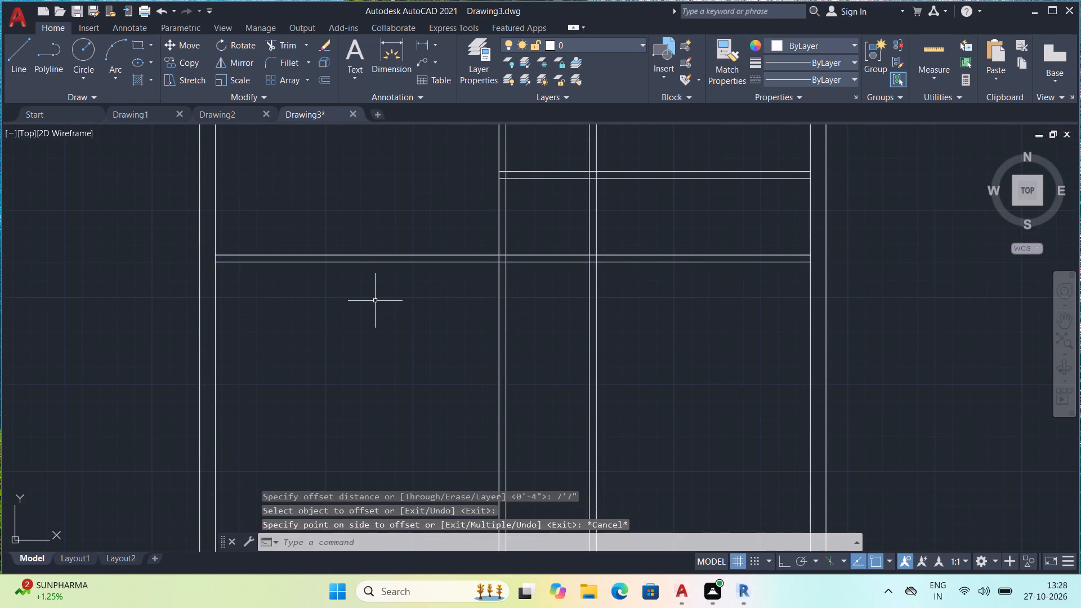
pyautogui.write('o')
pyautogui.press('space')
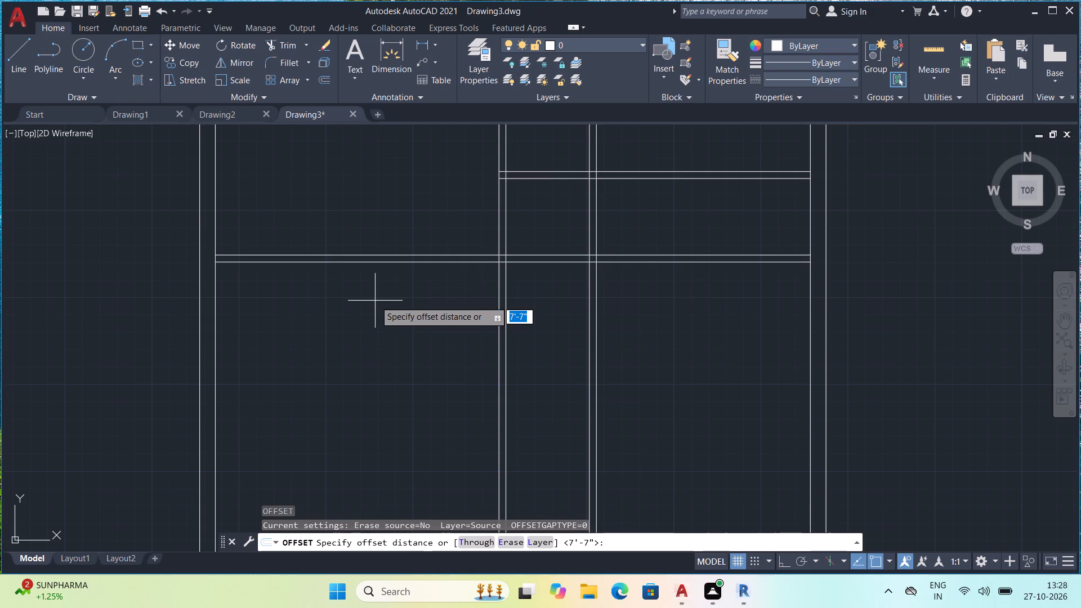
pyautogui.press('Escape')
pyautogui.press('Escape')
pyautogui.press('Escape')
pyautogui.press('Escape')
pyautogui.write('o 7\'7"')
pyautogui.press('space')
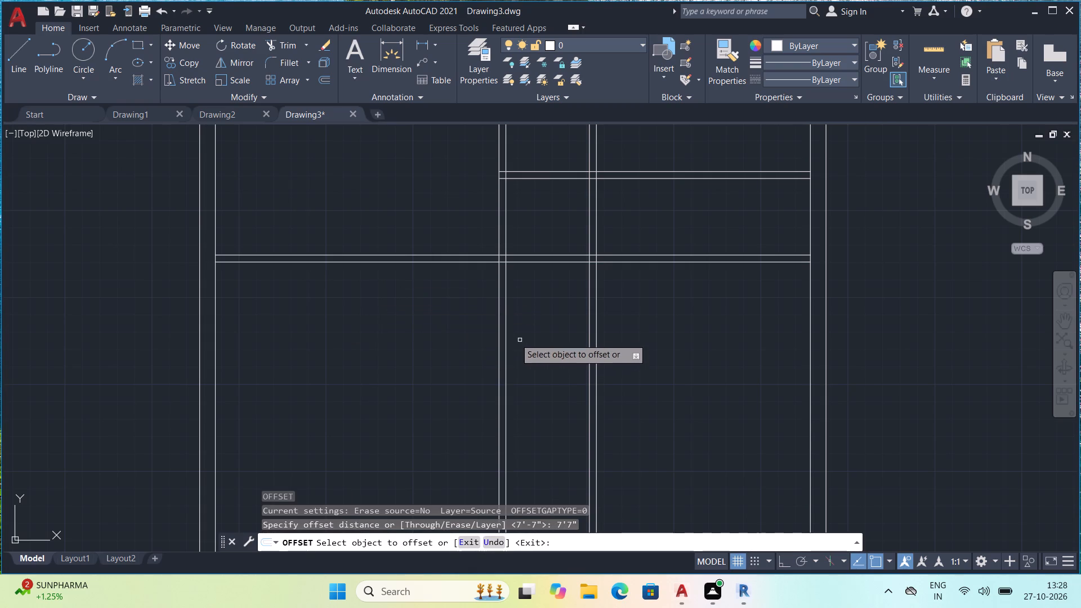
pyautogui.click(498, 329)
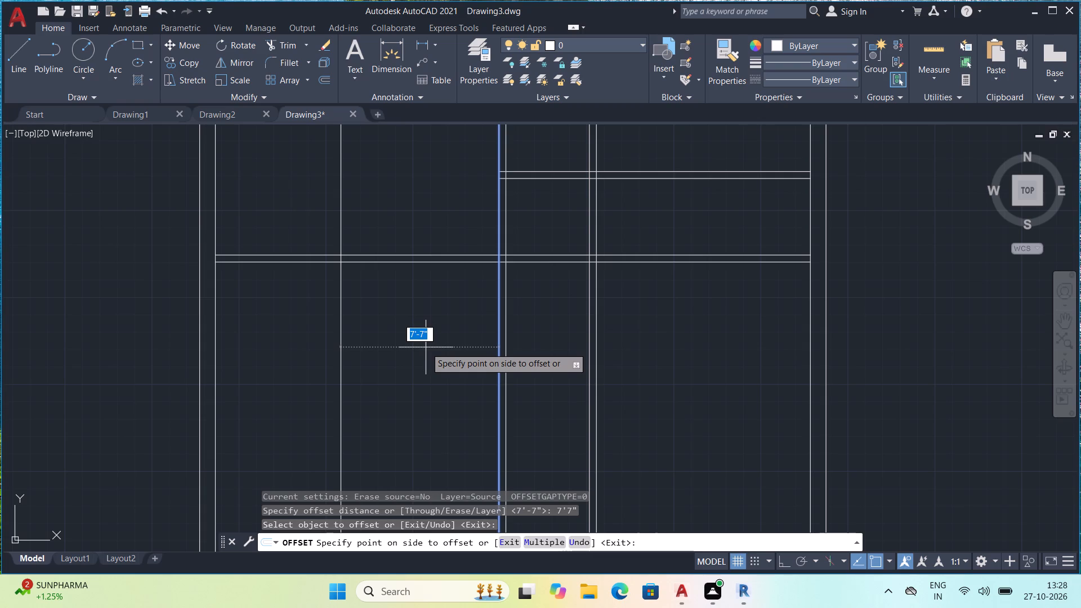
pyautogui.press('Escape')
# Offset the inner line of the left outer wall 7'7" to the right.
pyautogui.write('o 7\'7"')
pyautogui.press('space')
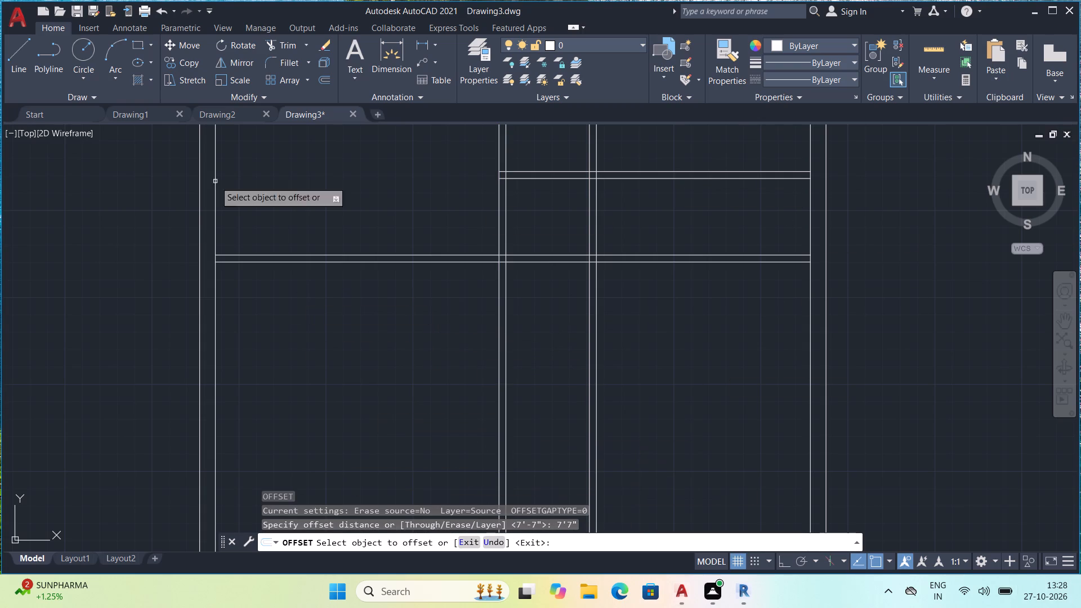
pyautogui.click(215, 312)
pyautogui.click(284, 319)
pyautogui.press('Escape')
# Offset the lower line of the horizontal partition below the upper-left room 4' downward.
pyautogui.press('o')
pyautogui.press('space')
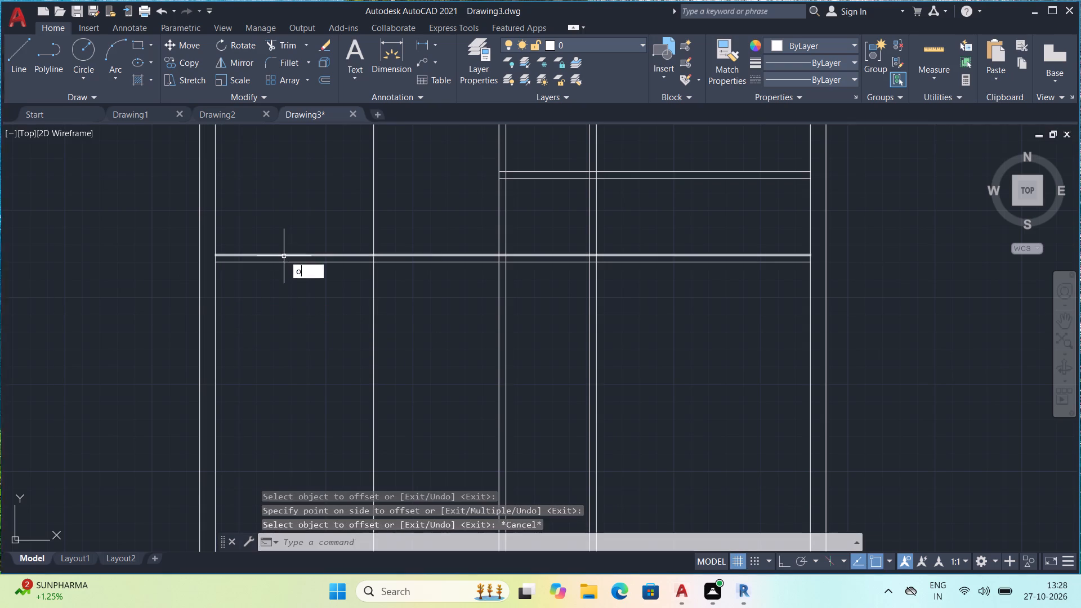
pyautogui.press('4')
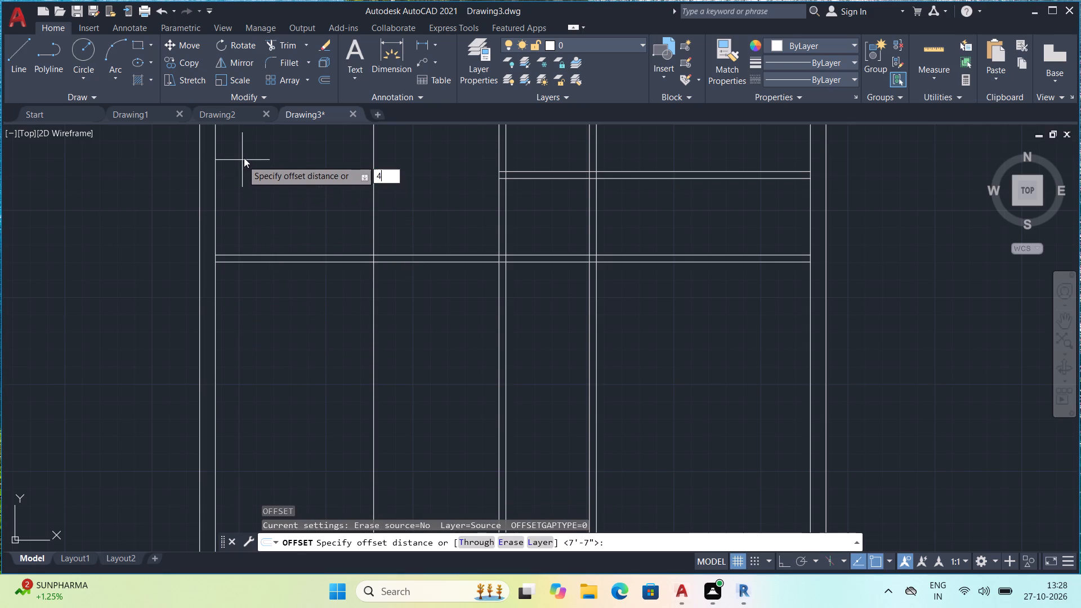
pyautogui.press("'")
pyautogui.press('space')
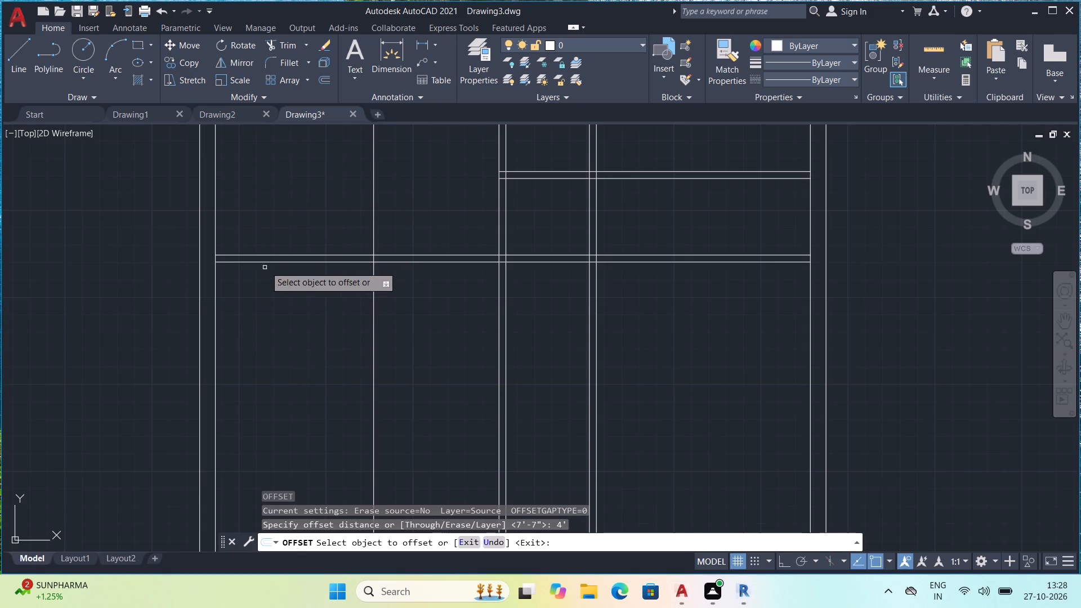
pyautogui.click(269, 261)
pyautogui.click(271, 301)
pyautogui.press('Escape')
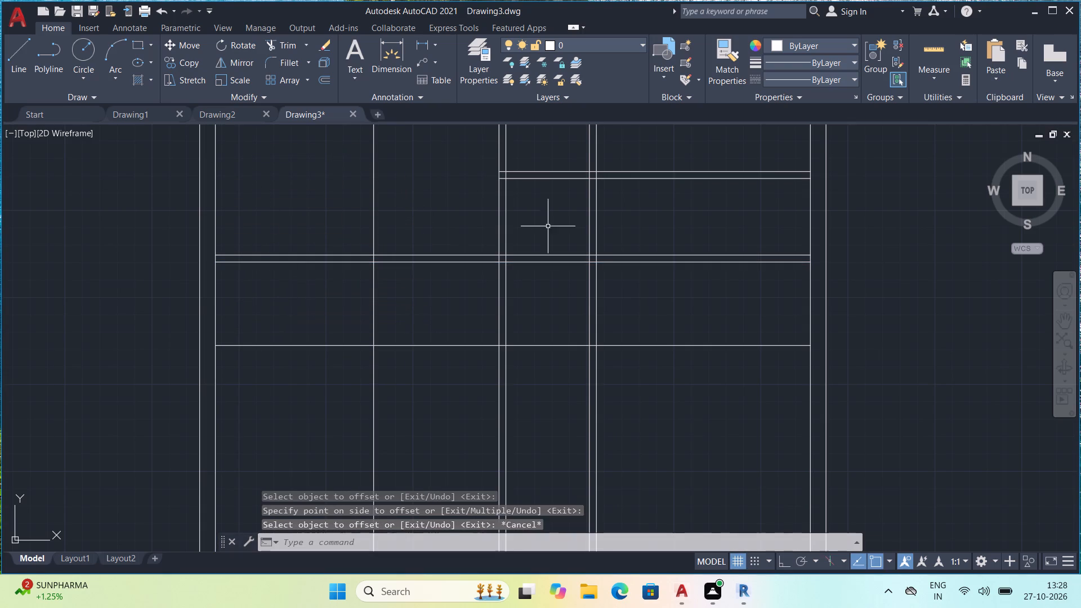
# Check the dimensions of the small space below the upper-left room with the quick Measure tool.
pyautogui.click(925, 49)
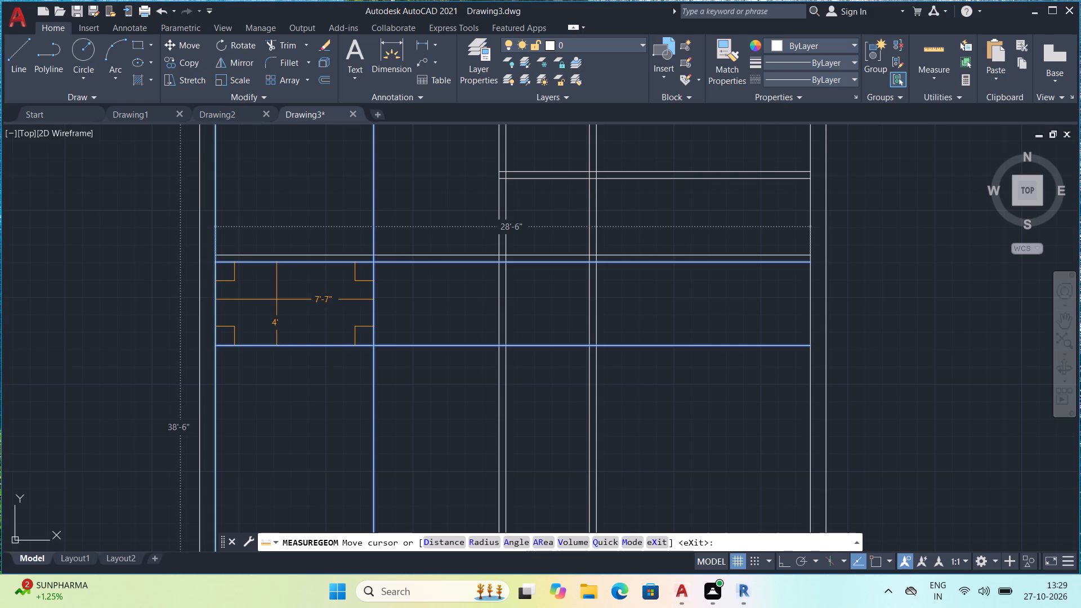
pyautogui.press('Escape')
pyautogui.press('Escape')
pyautogui.press('Escape')
pyautogui.press('Escape')
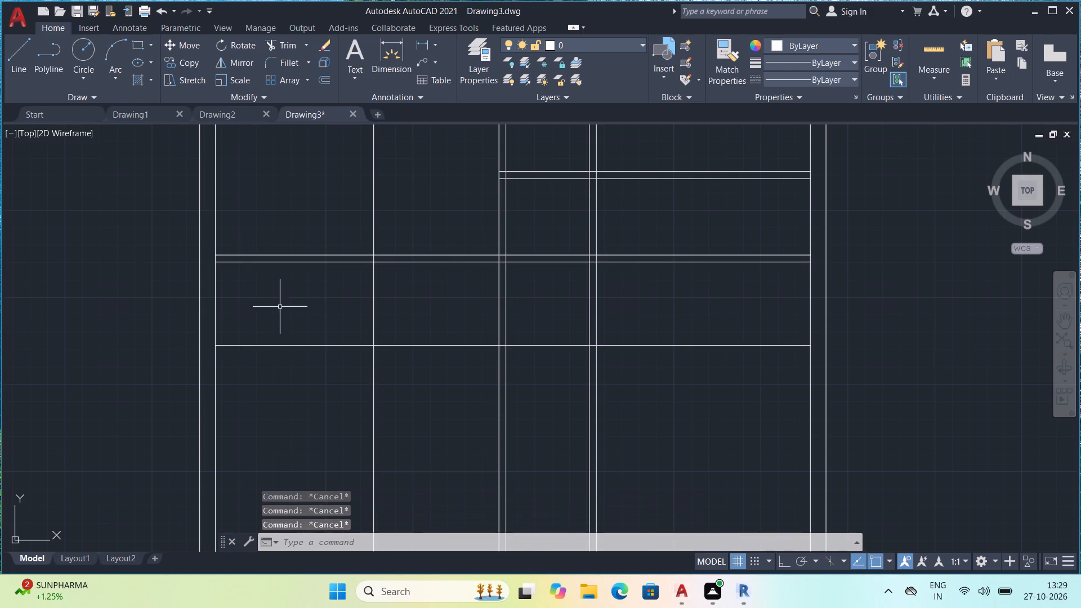
# Offset the small space's lower horizontal line 4" downward to give that wall its thickness.
pyautogui.write('o 4"')
pyautogui.press('space')
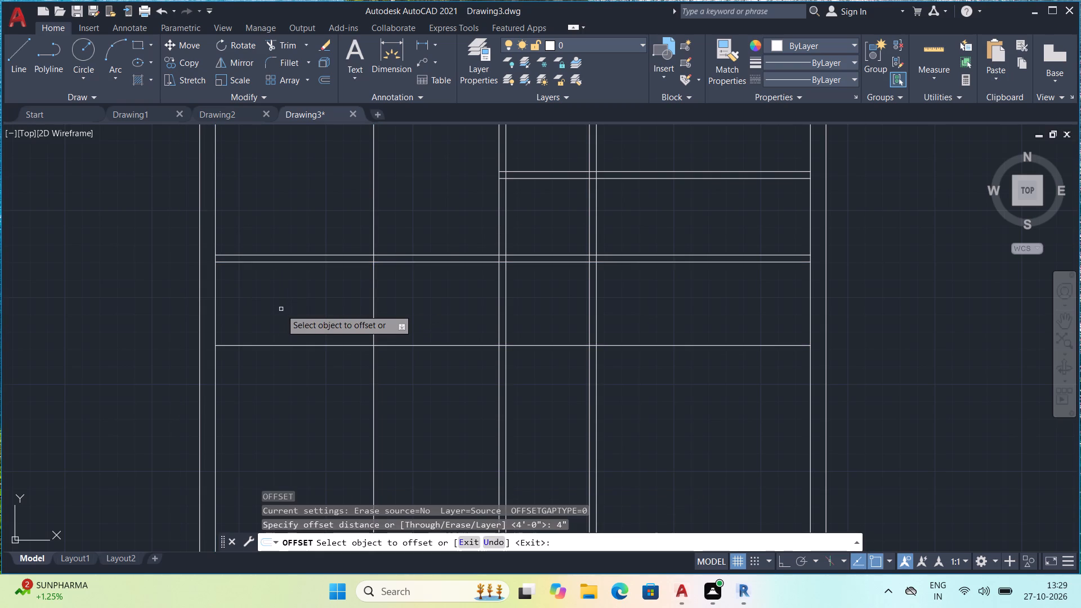
pyautogui.click(297, 344)
pyautogui.click(305, 380)
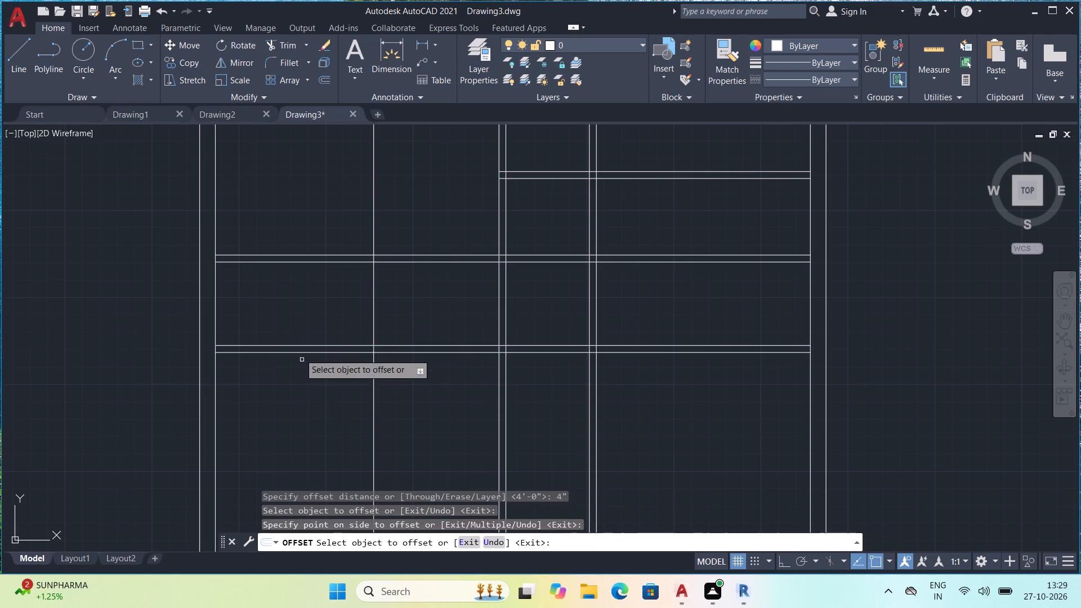
pyautogui.press('Escape')
# Check the dimensions of the small space below the upper-left room with the quick Measure tool.
pyautogui.click(941, 53)
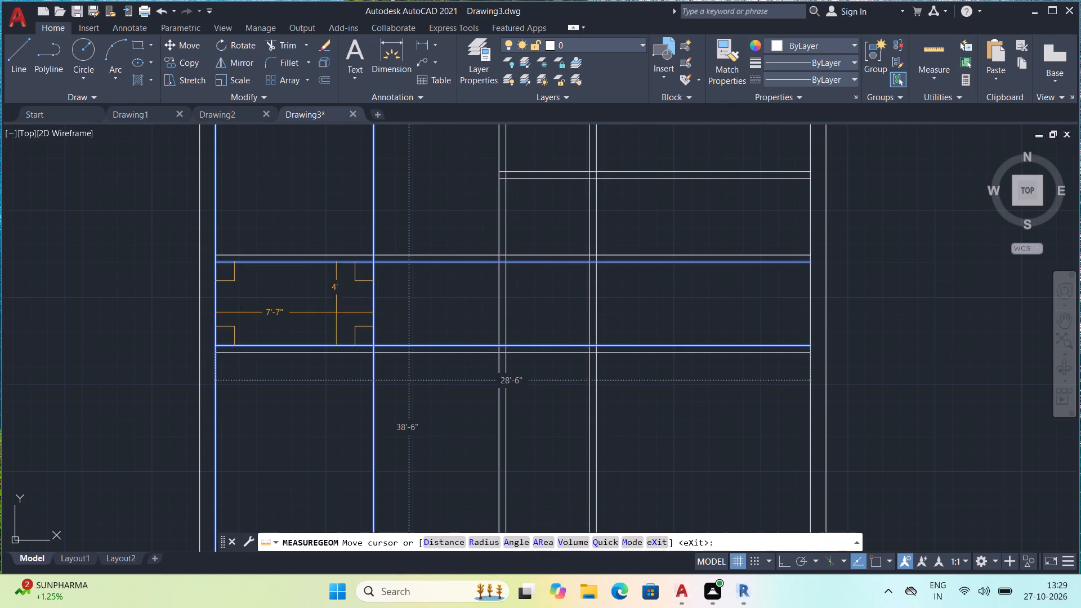
pyautogui.press('Escape')
# Offset the inner line of the left outer wall 10' to the right.
pyautogui.scroll(-1, 318, 319)
pyautogui.moveTo(317, 318); pyautogui.dragTo(317, 332, button='middle')
pyautogui.scroll(1, 317, 327)
pyautogui.scroll(-1, 313, 324)
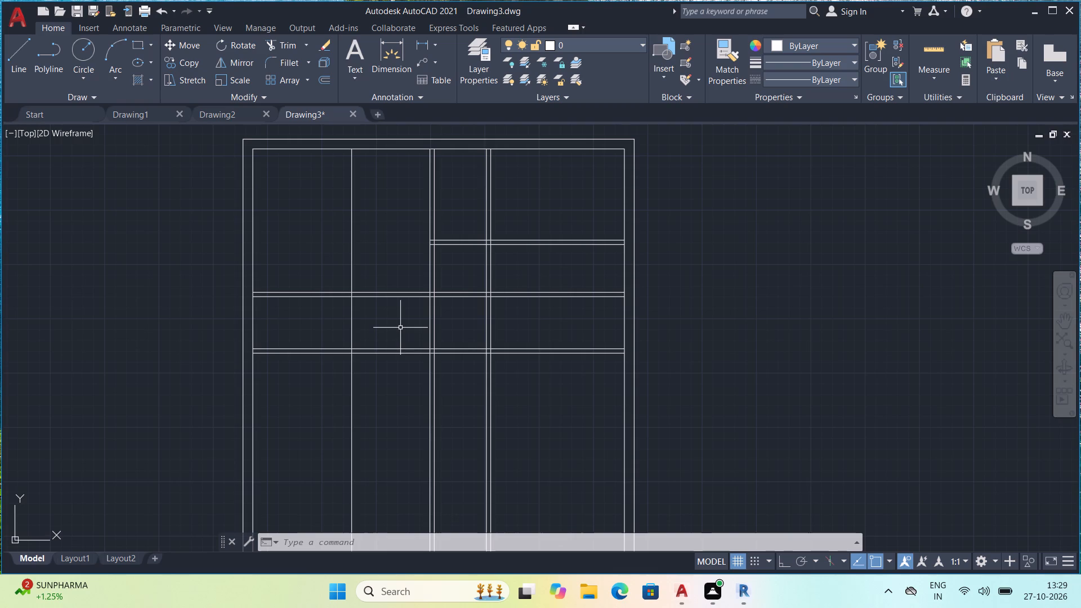
pyautogui.press('Escape')
pyautogui.press('Escape')
pyautogui.write('o')
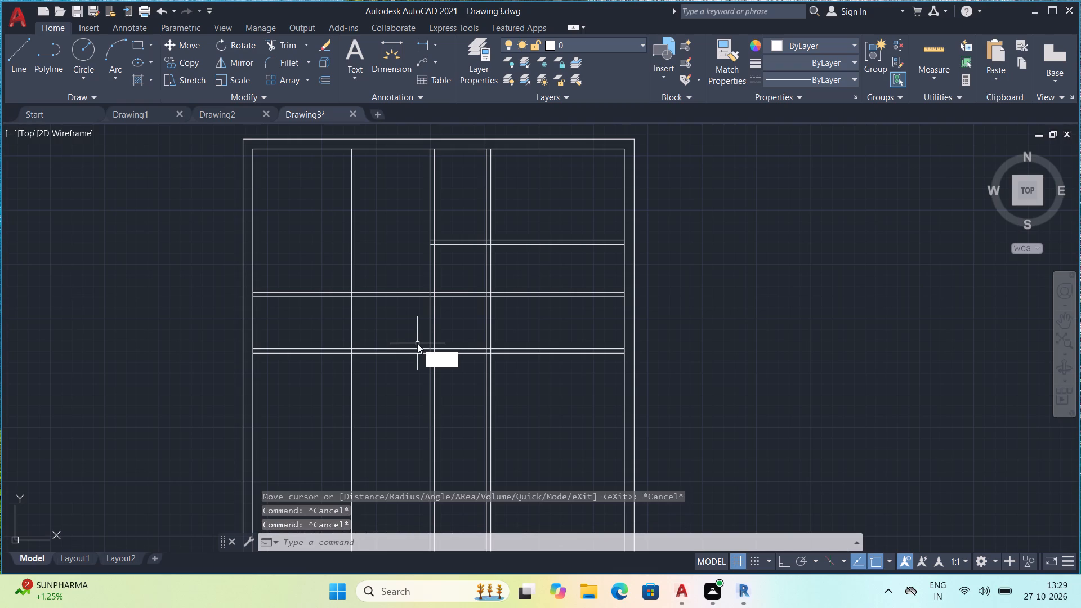
pyautogui.press('space')
pyautogui.write("10'")
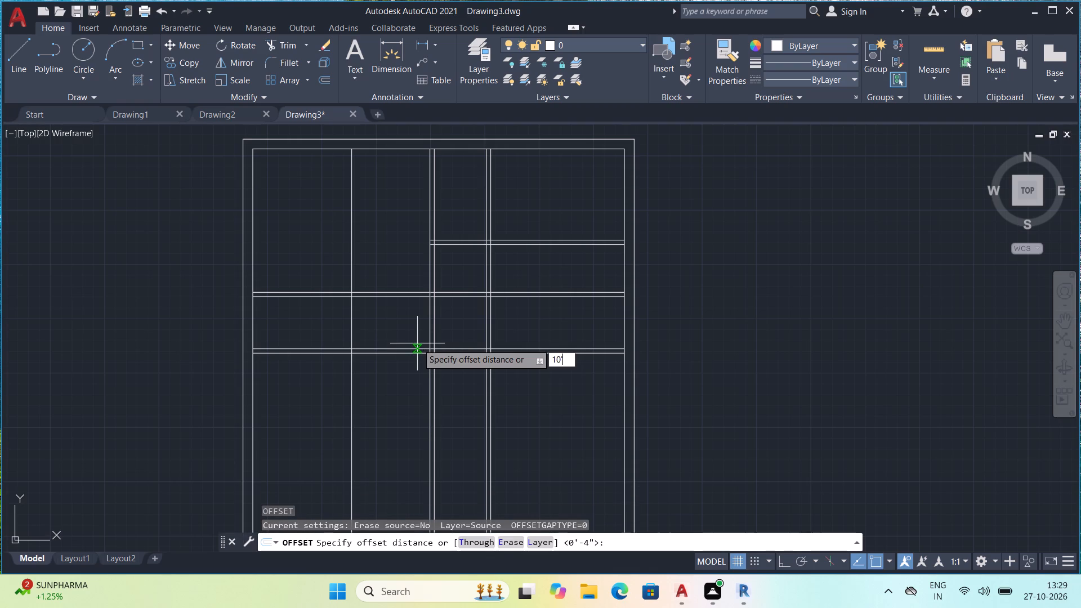
pyautogui.press('space')
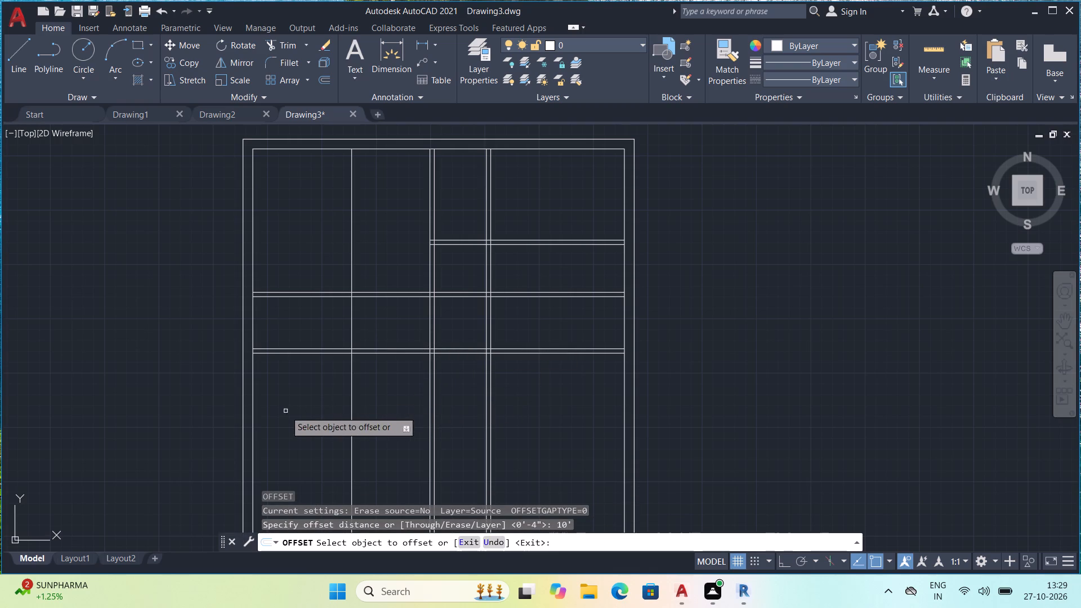
pyautogui.click(251, 430)
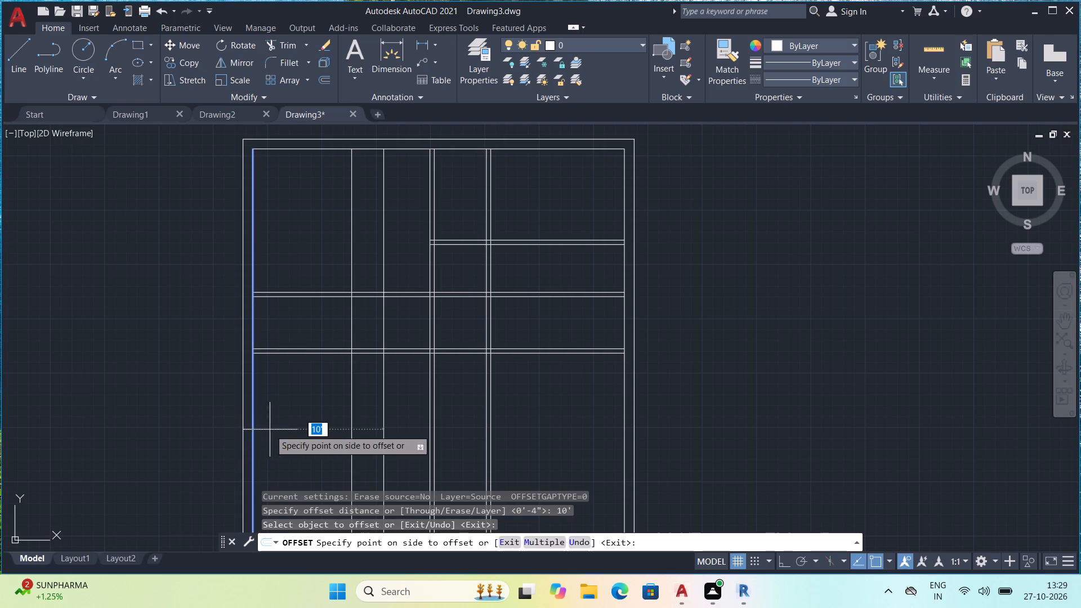
pyautogui.click(283, 430)
pyautogui.press('Escape')
pyautogui.press('Escape')
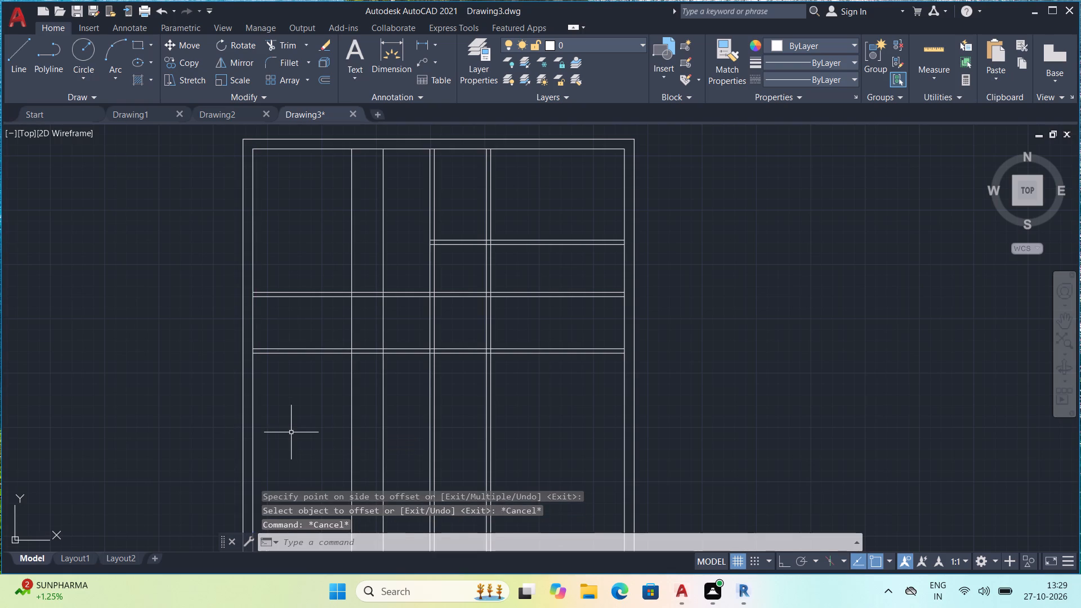
# Offset the lower line of the small space's bottom wall 6'7" downward.
pyautogui.write('o')
pyautogui.press('space')
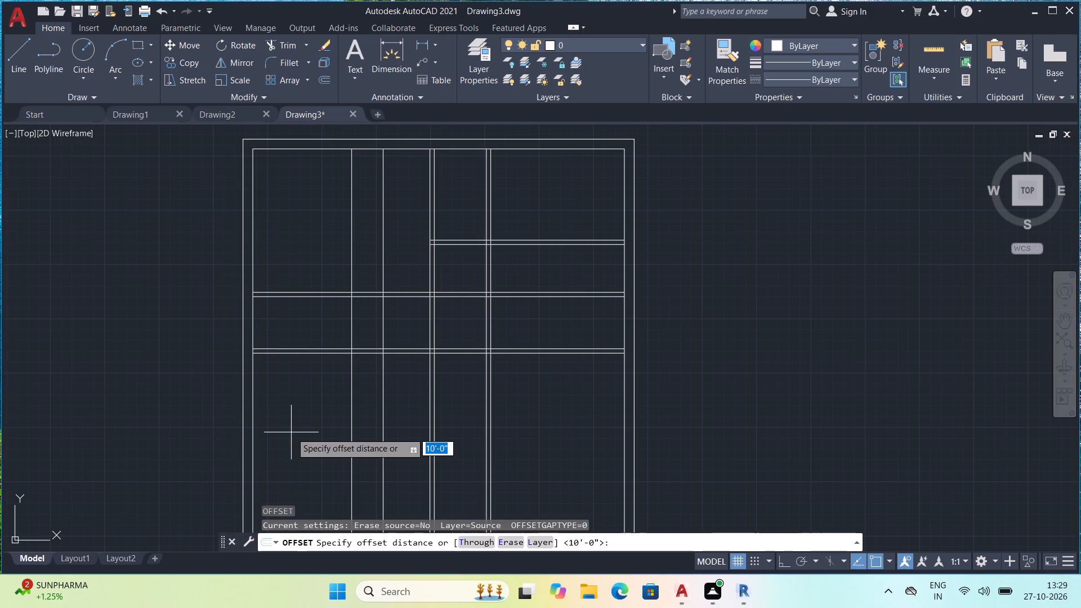
pyautogui.write('6\'7"')
pyautogui.press('space')
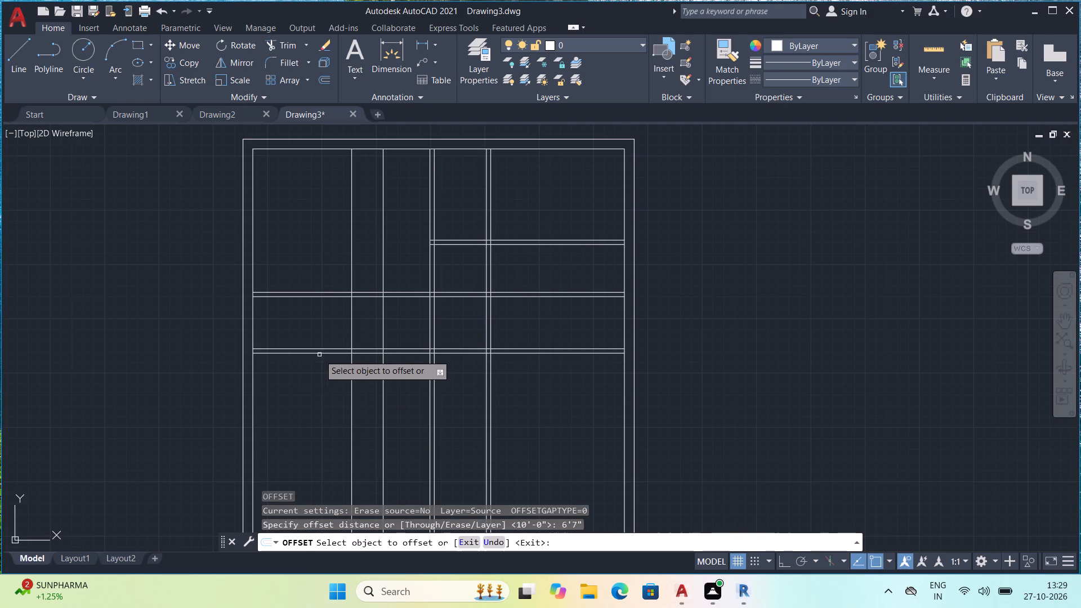
pyautogui.click(322, 352)
pyautogui.click(312, 388)
pyautogui.press('Escape')
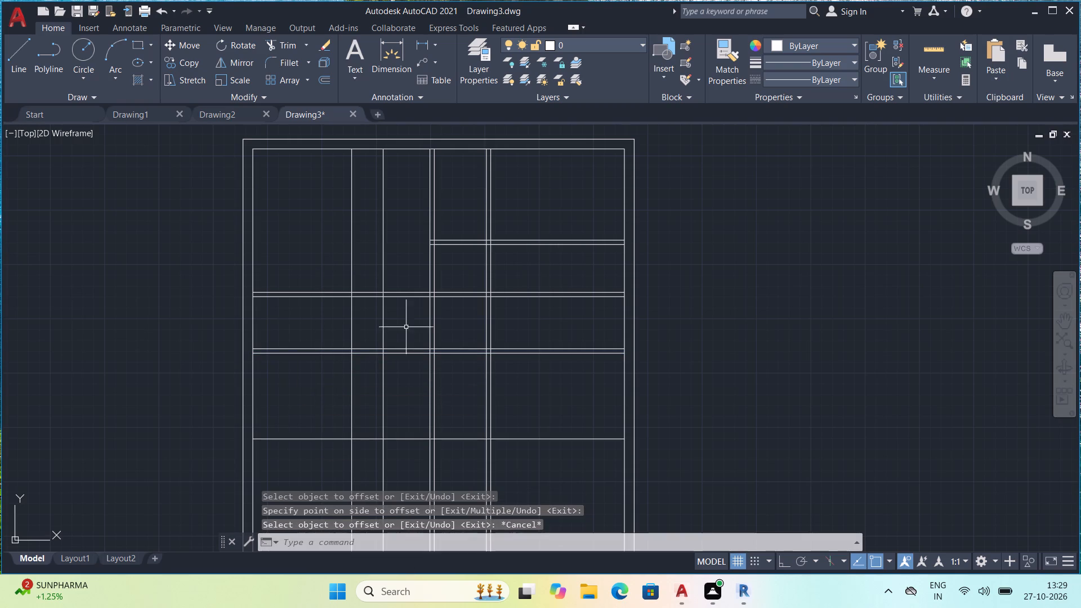
# Check the dimensions of the new space below the small space with the quick Measure tool.
pyautogui.click(921, 47)
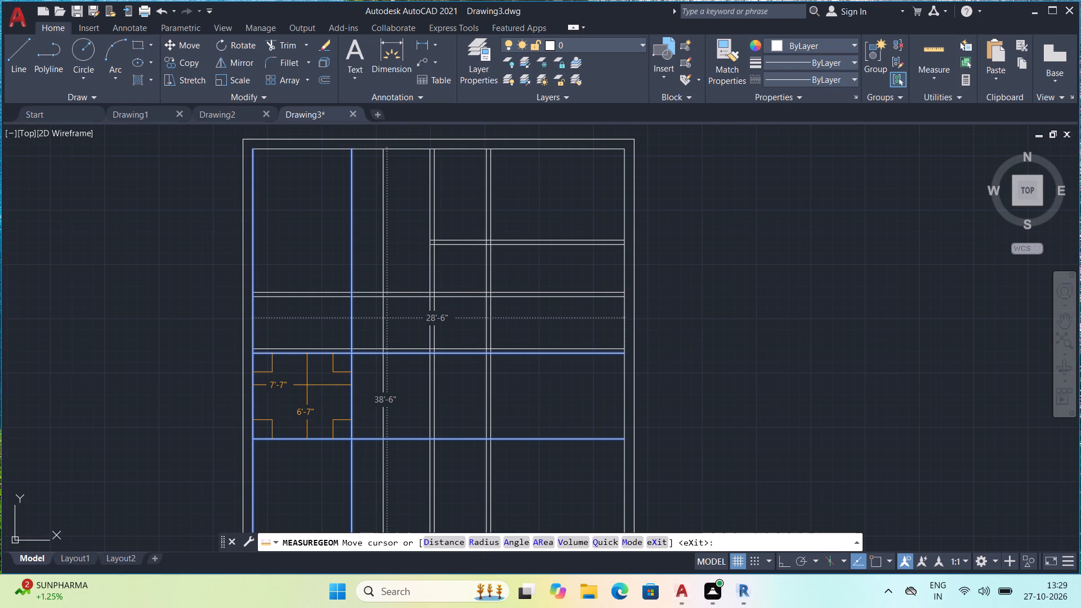
pyautogui.press('Escape')
# Trim the 7'7" offset vertical line out of the new space below the small space.
pyautogui.write('tr')
pyautogui.press('space')
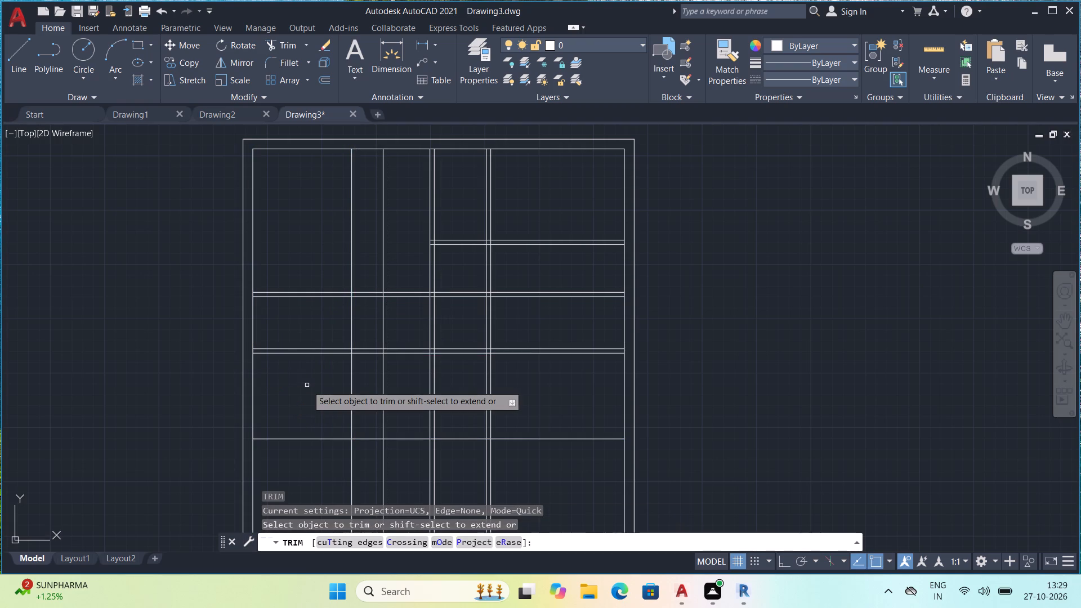
pyautogui.click(302, 390)
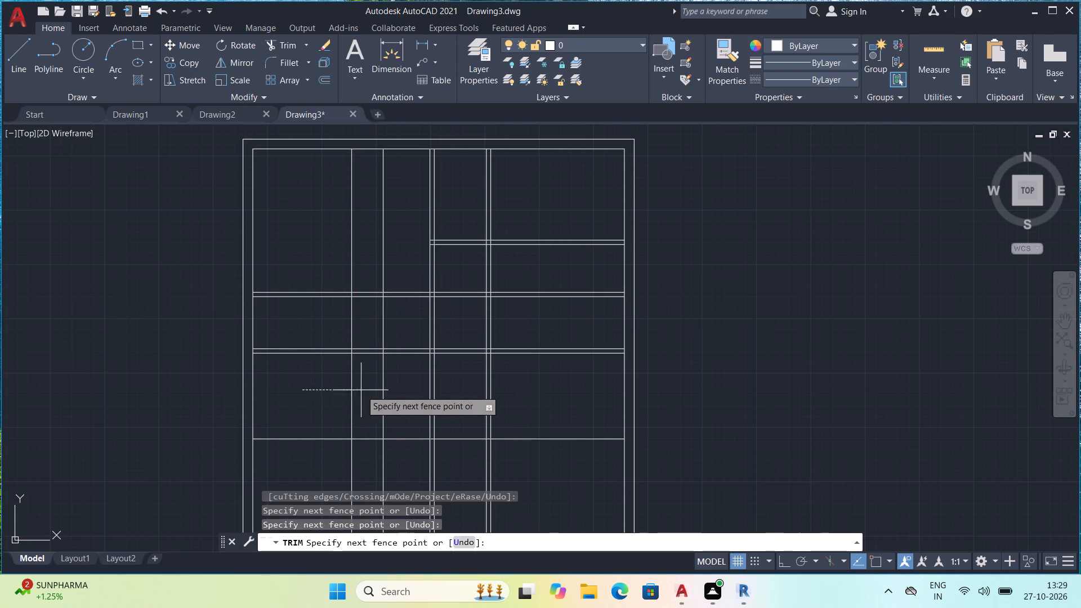
pyautogui.click(359, 394)
pyautogui.press('Escape')
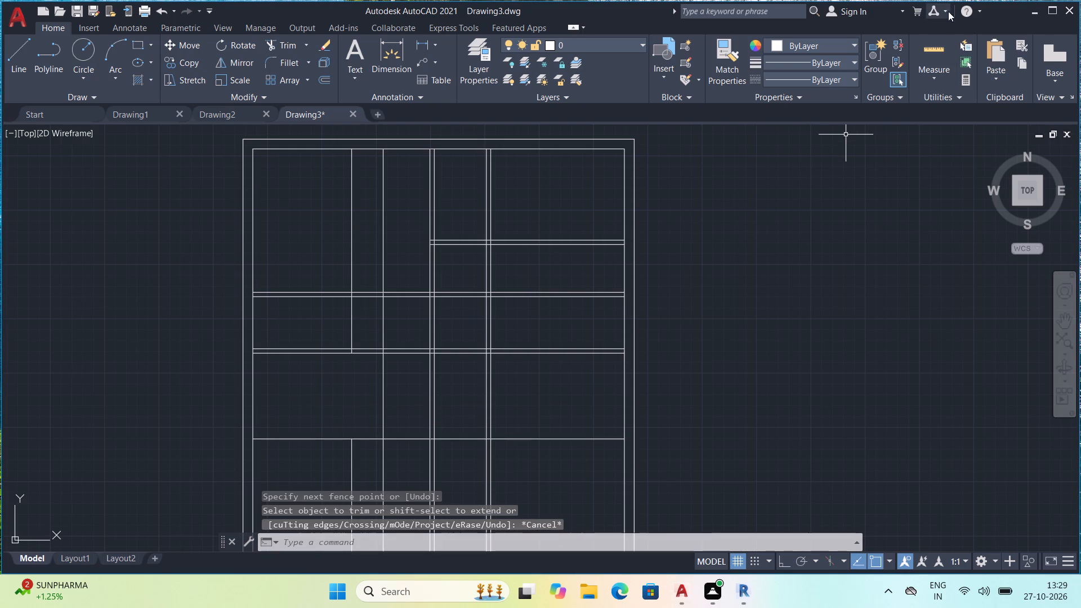
# Check the dimensions of the widened space along the left outer wall with the quick Measure tool.
pyautogui.click(932, 50)
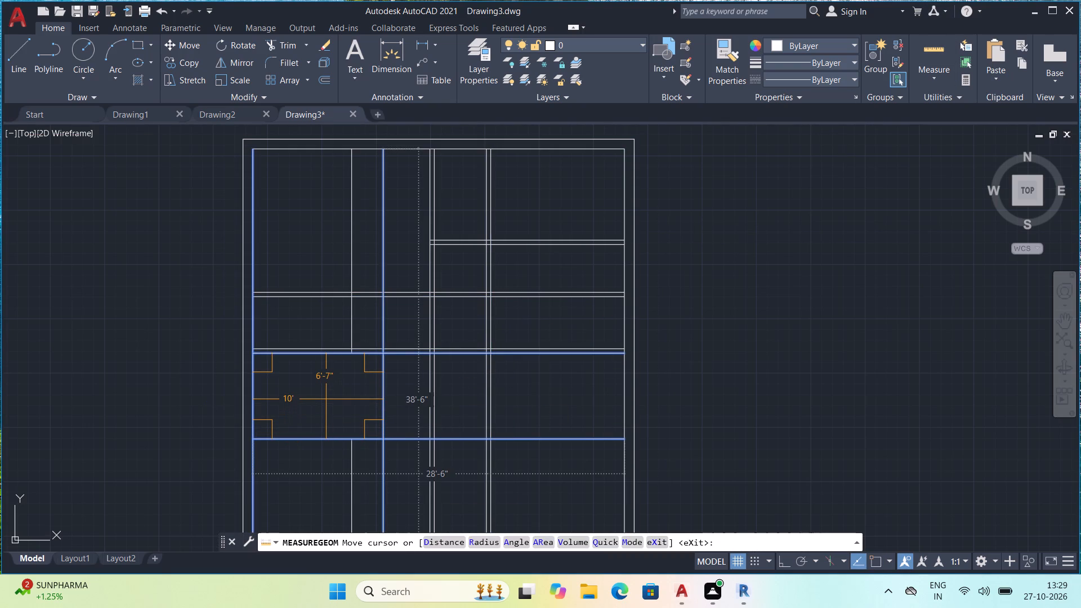
pyautogui.press('Escape')
pyautogui.press('Escape')
pyautogui.press('Escape')
pyautogui.press('Escape')
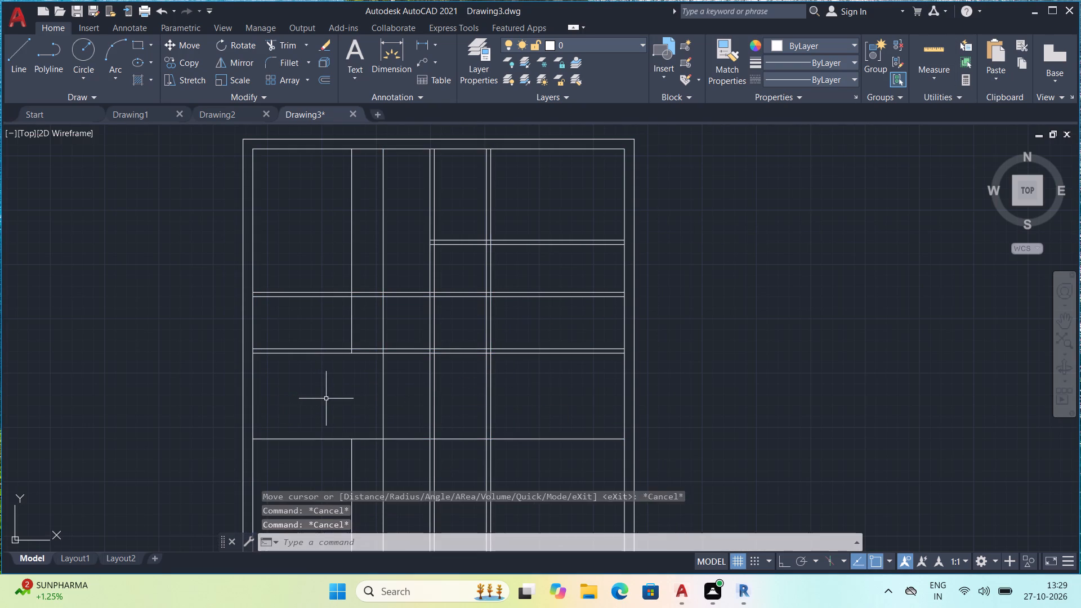
pyautogui.press('Escape')
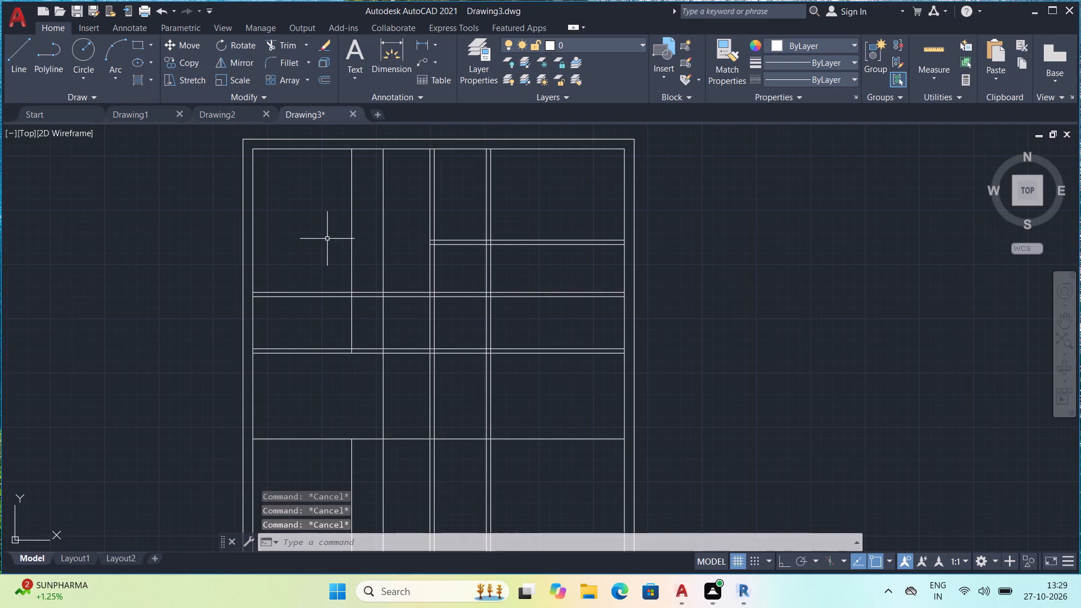
# Trim both offset vertical lines out of the upper-left room, down to its lower partition.
pyautogui.press('t')
pyautogui.press('r')
pyautogui.press('space')
pyautogui.click(324, 242)
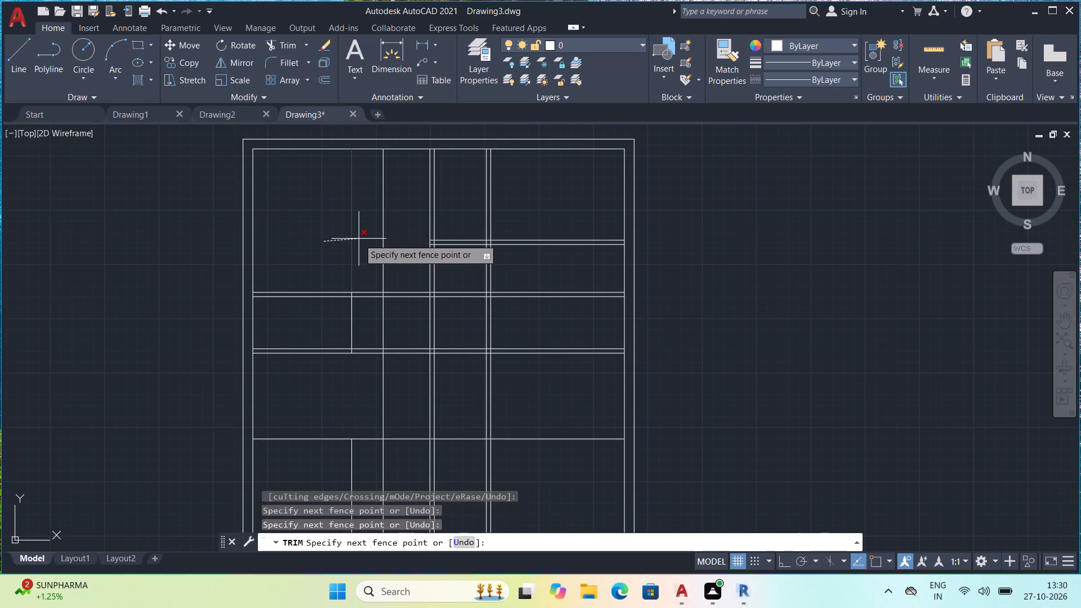
pyautogui.click(359, 238)
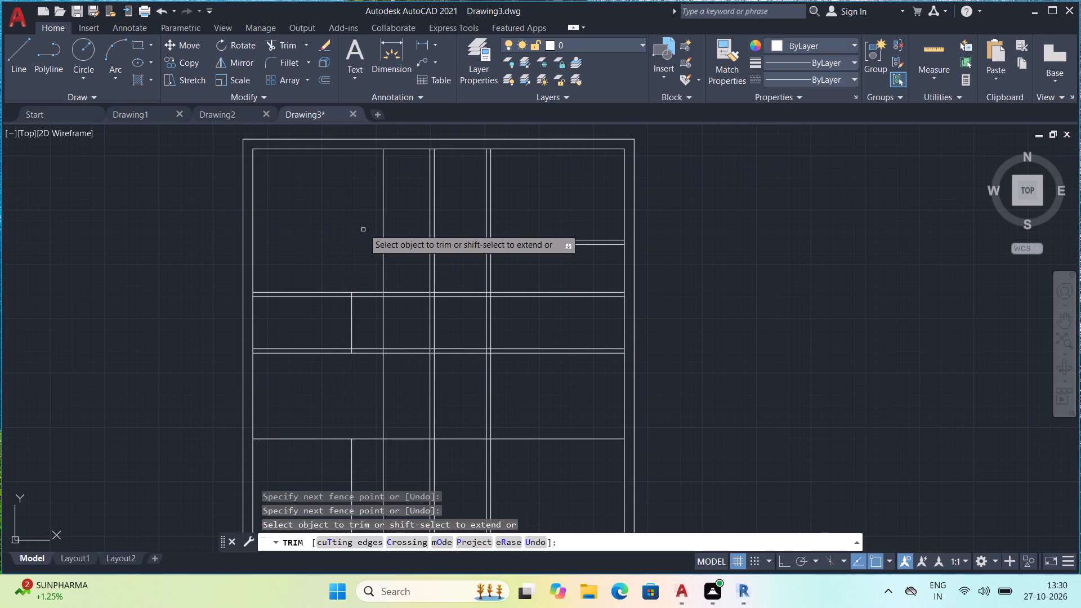
pyautogui.click(355, 227)
pyautogui.click(387, 232)
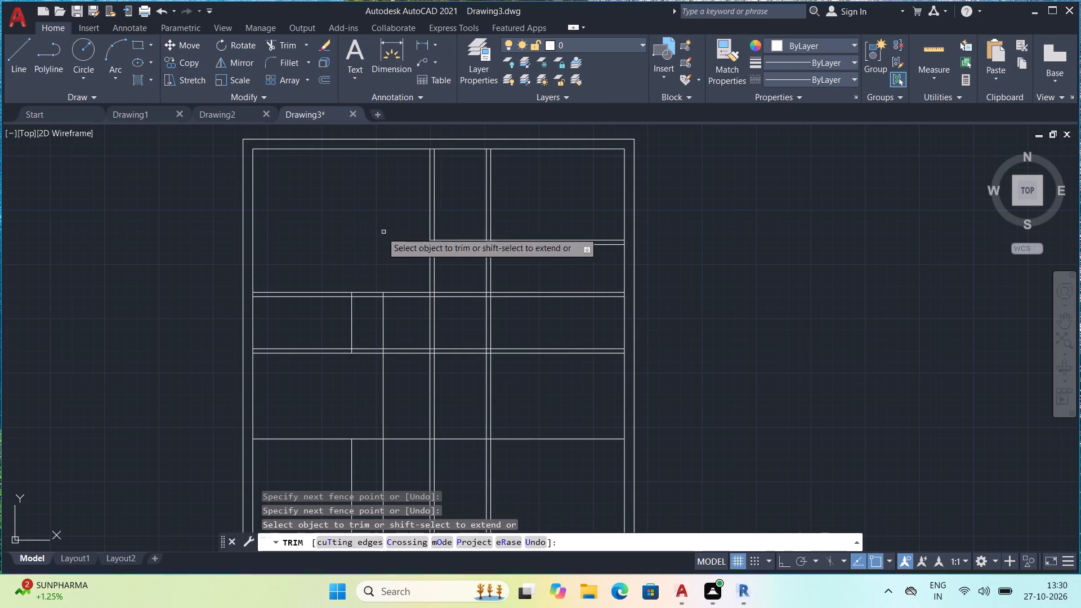
# Check the dimensions of the upper-left room with the quick Measure tool.
pyautogui.moveTo(942, 39); pyautogui.dragTo(871, 79)
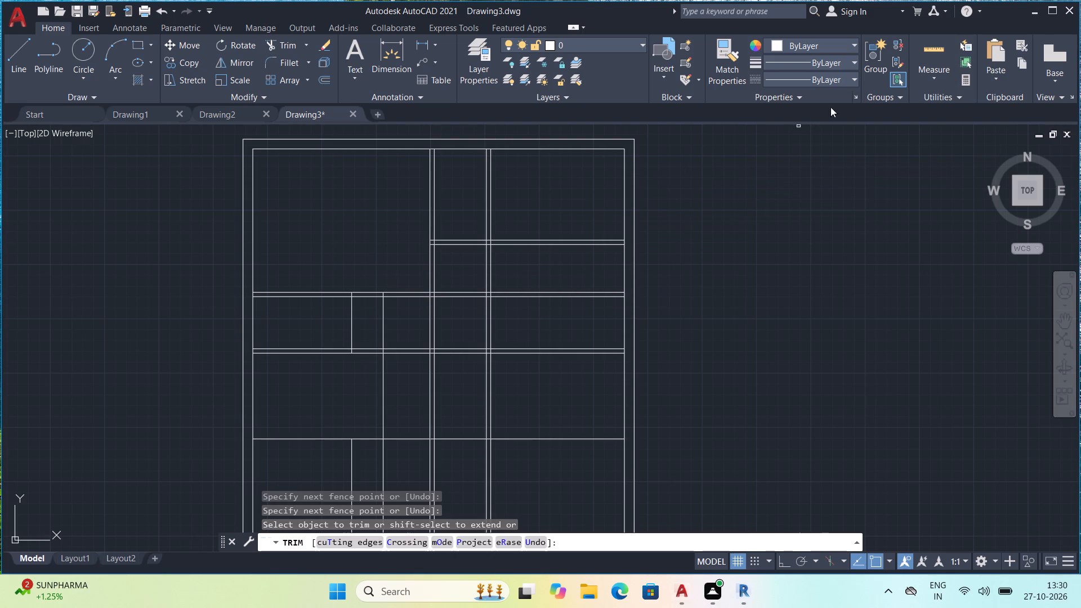
pyautogui.click(917, 50)
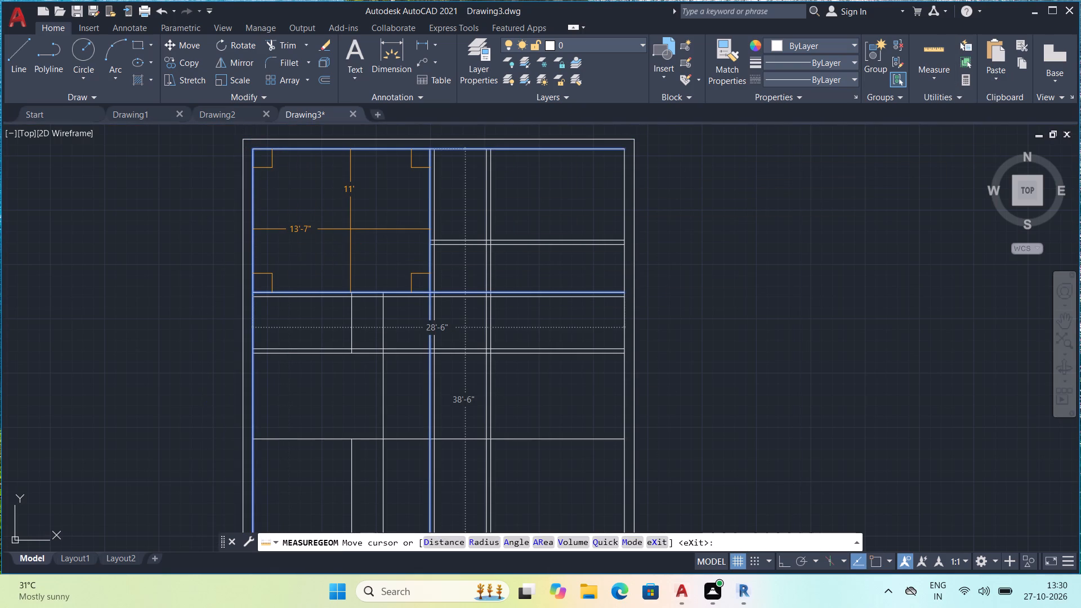
pyautogui.press('Escape')
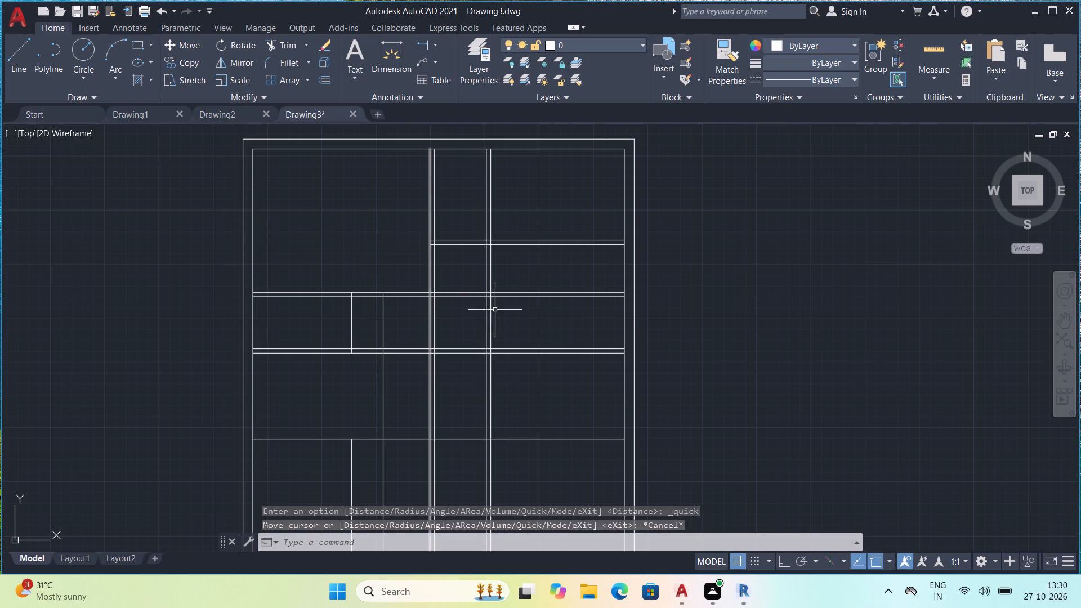
# With Ortho on, draw a 4" line across the upper-left room's right partition, just above the horizontal partition, as a door jamb.
pyautogui.scroll(2, 479, 312)
pyautogui.moveTo(419, 236); pyautogui.dragTo(491, 308, button='middle')
pyautogui.scroll(1, 476, 292)
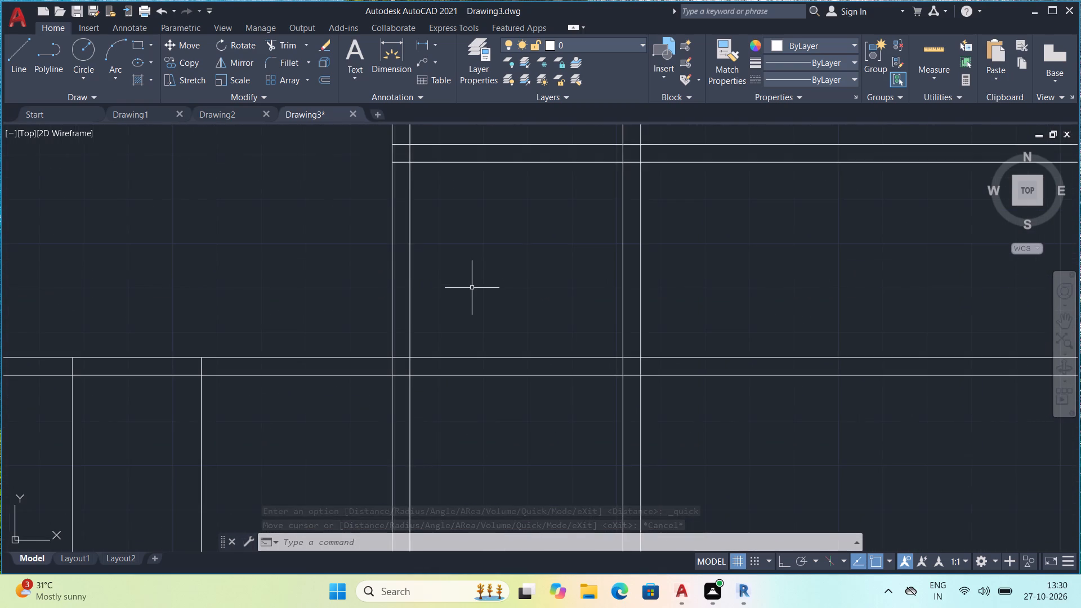
pyautogui.scroll(-1, 470, 286)
pyautogui.moveTo(470, 286); pyautogui.dragTo(479, 306, button='middle')
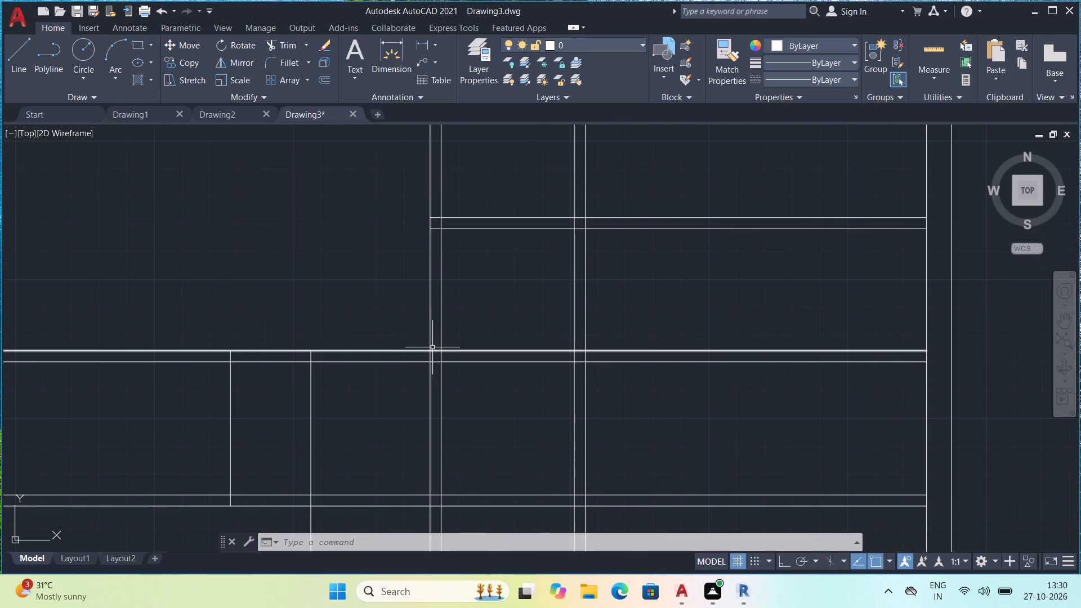
pyautogui.press('l')
pyautogui.press('space')
pyautogui.scroll(1, 428, 336)
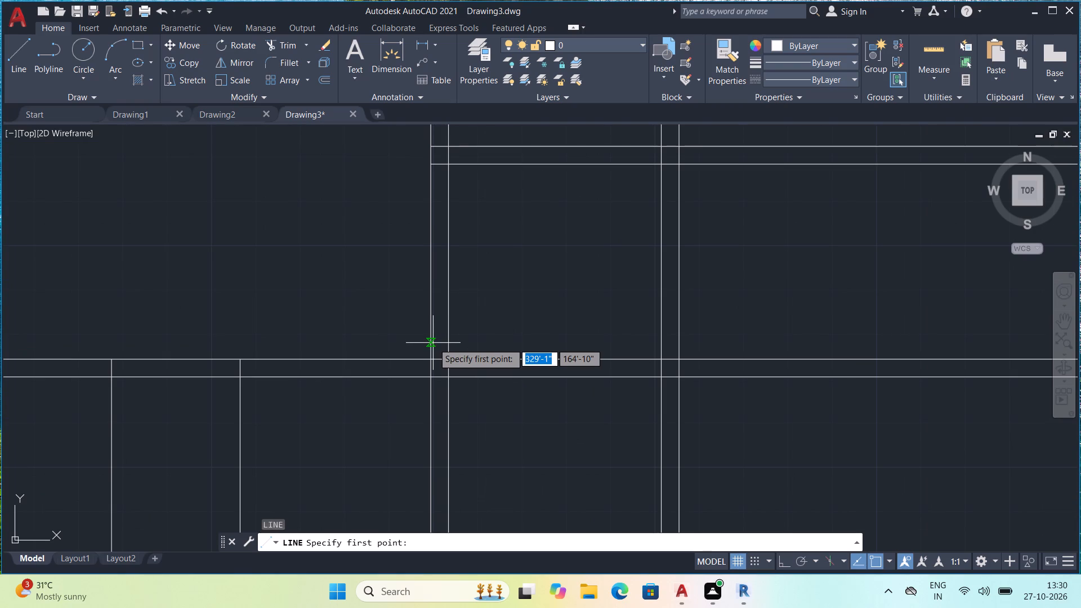
pyautogui.click(431, 345)
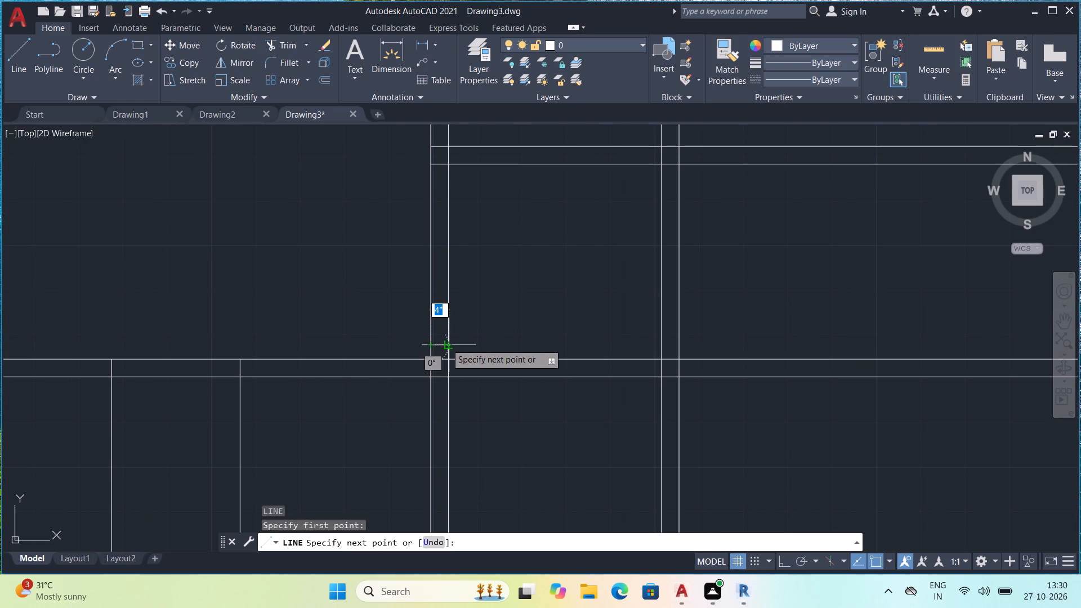
pyautogui.press('F8')
pyautogui.click(445, 343)
pyautogui.press('Escape')
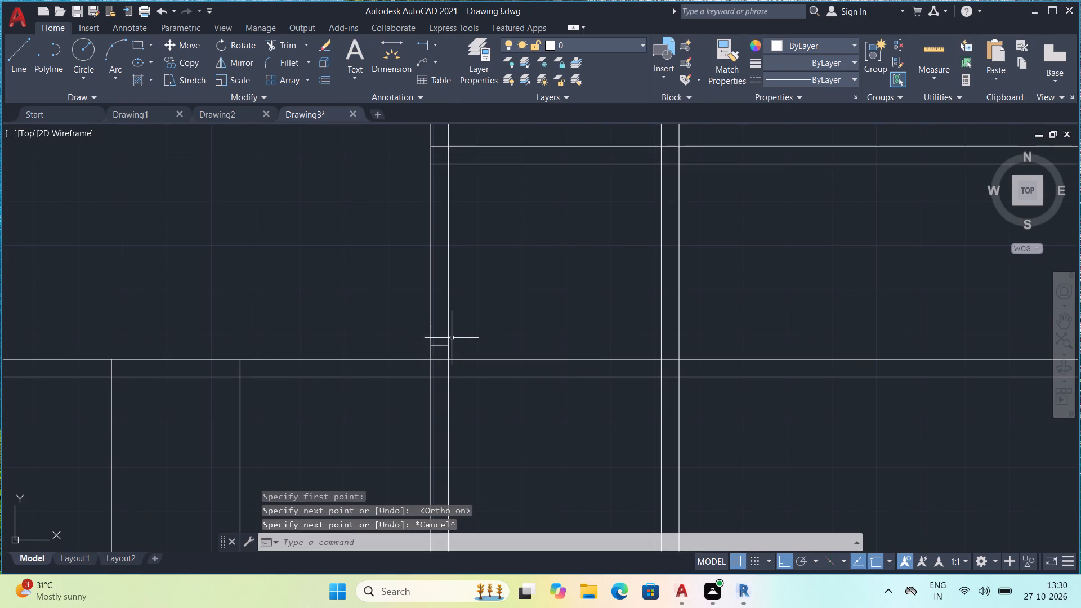
# Offset the short jamb line 3' upward to mark the door width.
pyautogui.press('o')
pyautogui.press('space')
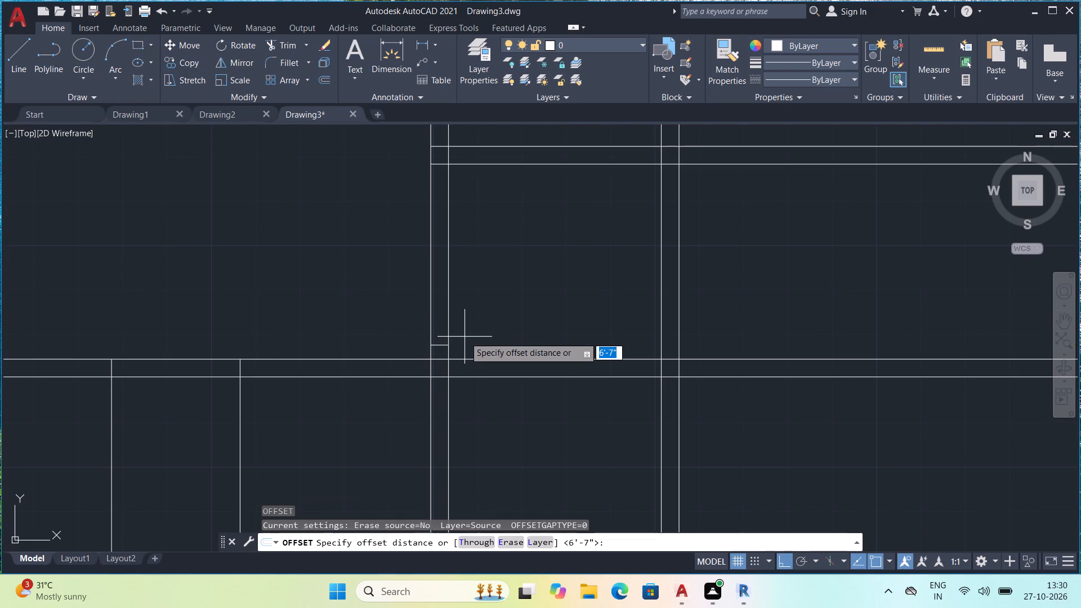
pyautogui.press('3')
pyautogui.press("'")
pyautogui.press('space')
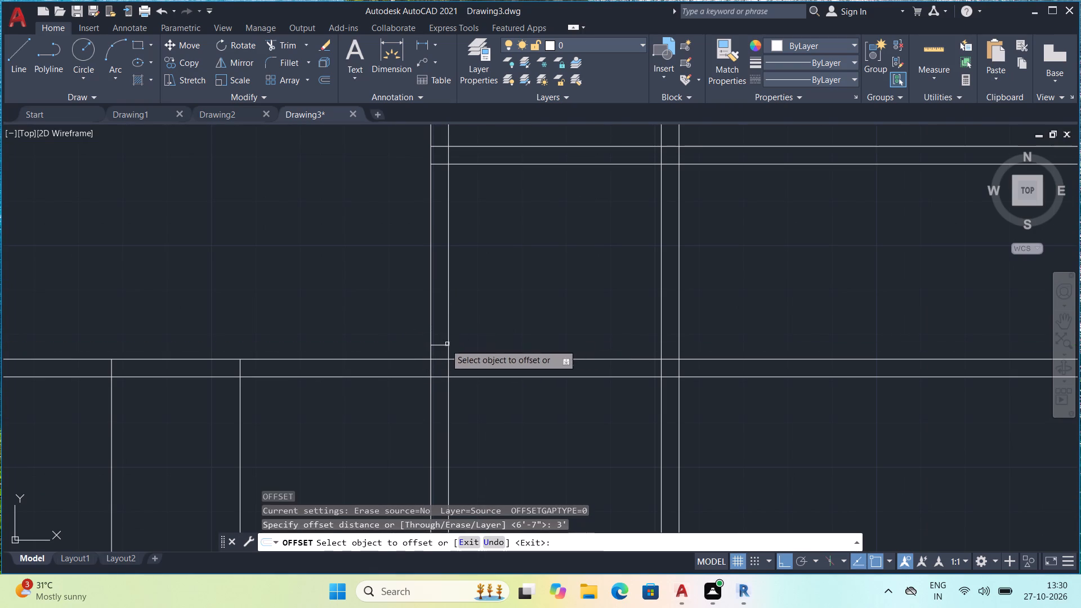
pyautogui.click(441, 345)
pyautogui.doubleClick(441, 320)
pyautogui.press('Escape')
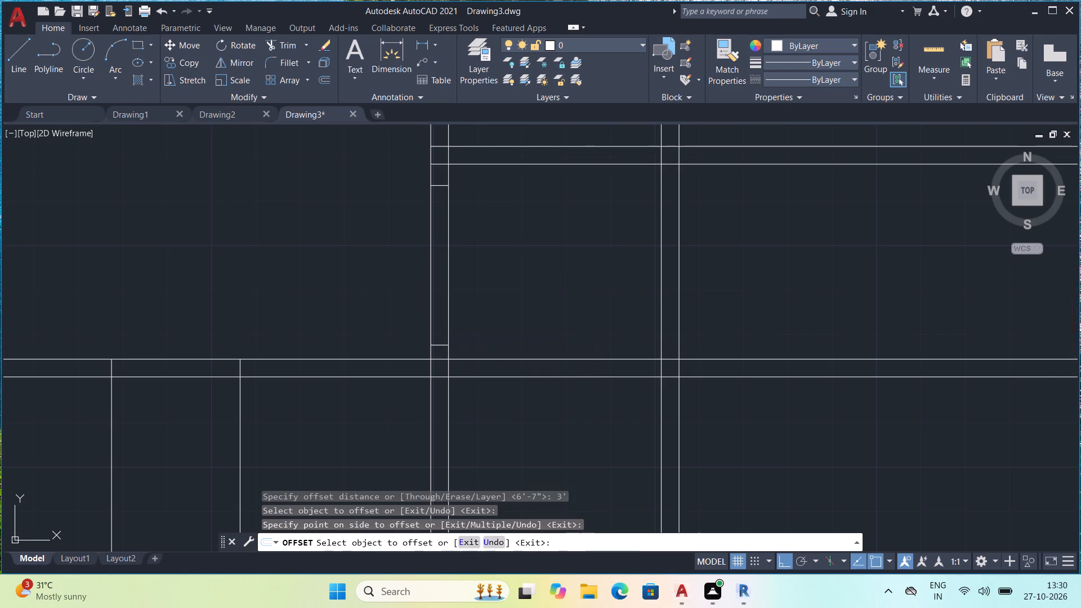
# Trim both partition lines between the two jamb lines to open the doorway in the upper-left room's right wall.
pyautogui.press('t')
pyautogui.press('r')
pyautogui.press('space')
pyautogui.moveTo(407, 287); pyautogui.dragTo(414, 286)
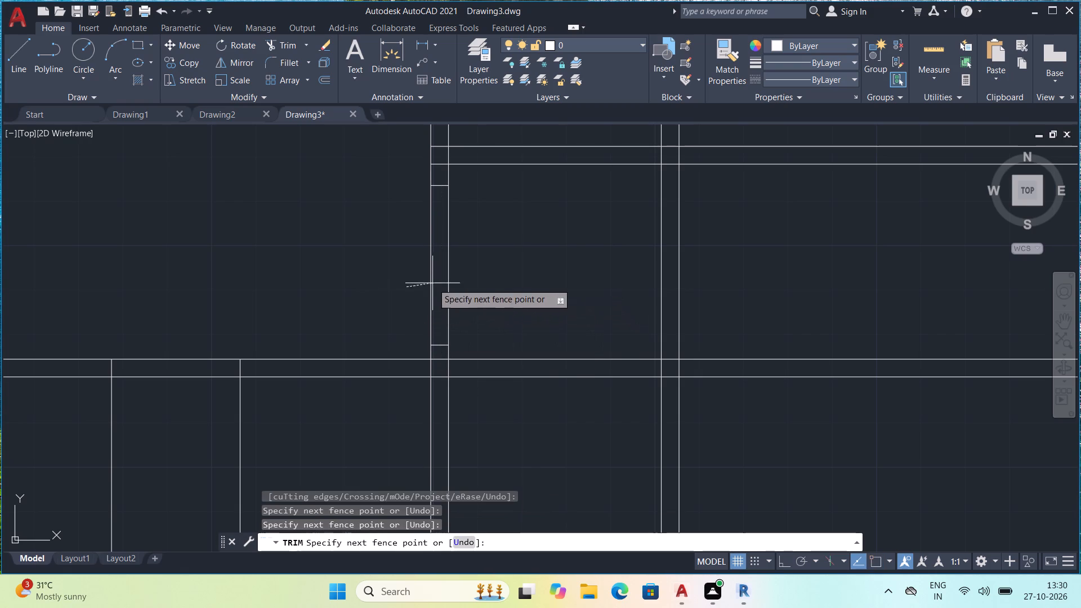
pyautogui.click(477, 280)
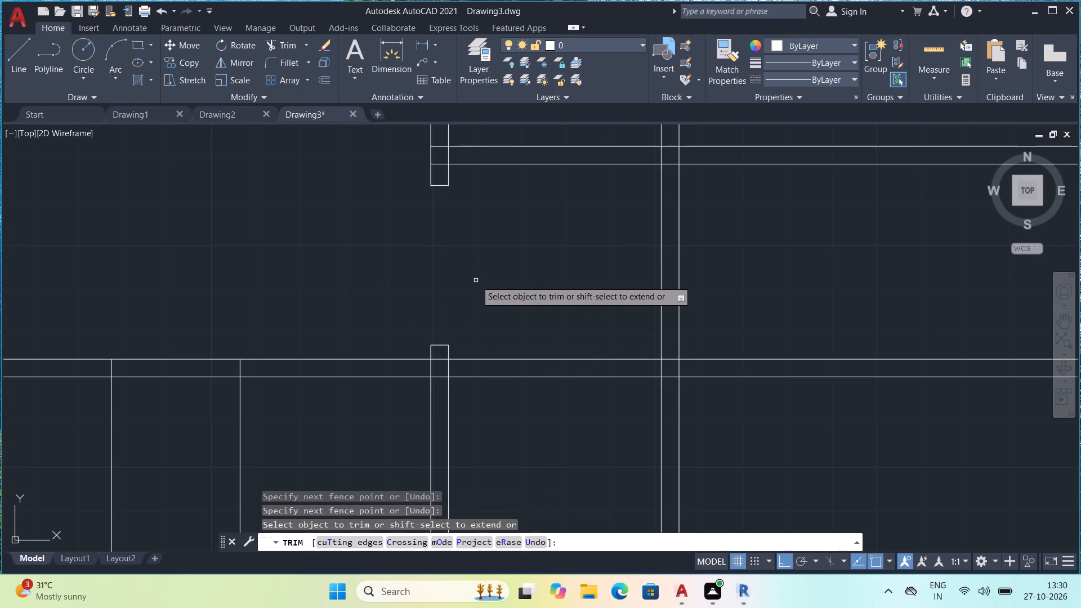
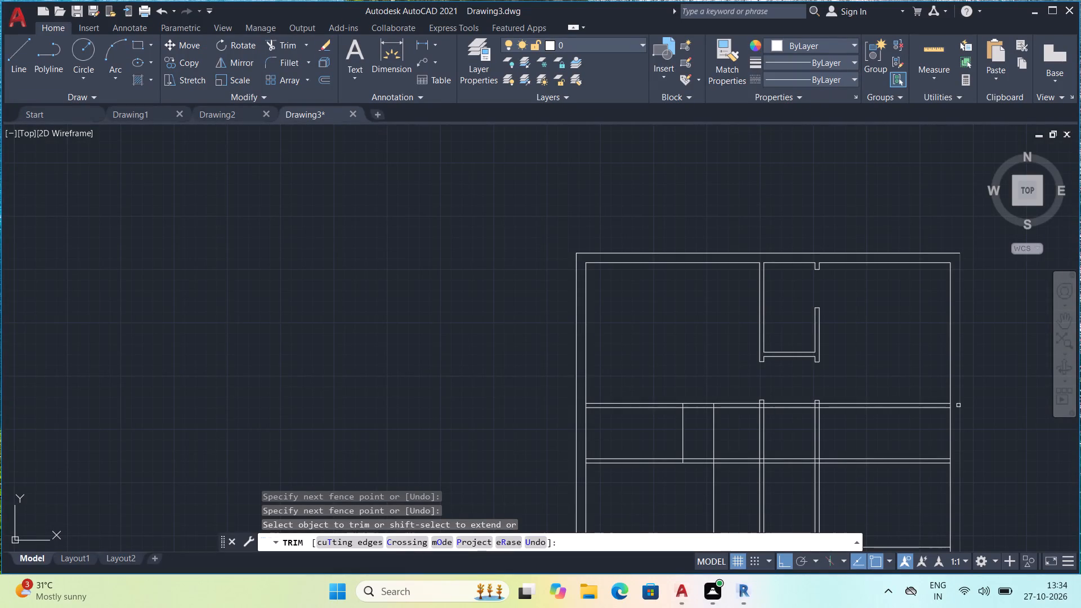
# Draw a 4" vertical line across the upper horizontal partition, close to the left outer wall, as a door jamb.
pyautogui.moveTo(631, 363); pyautogui.dragTo(499, 166, button='middle')
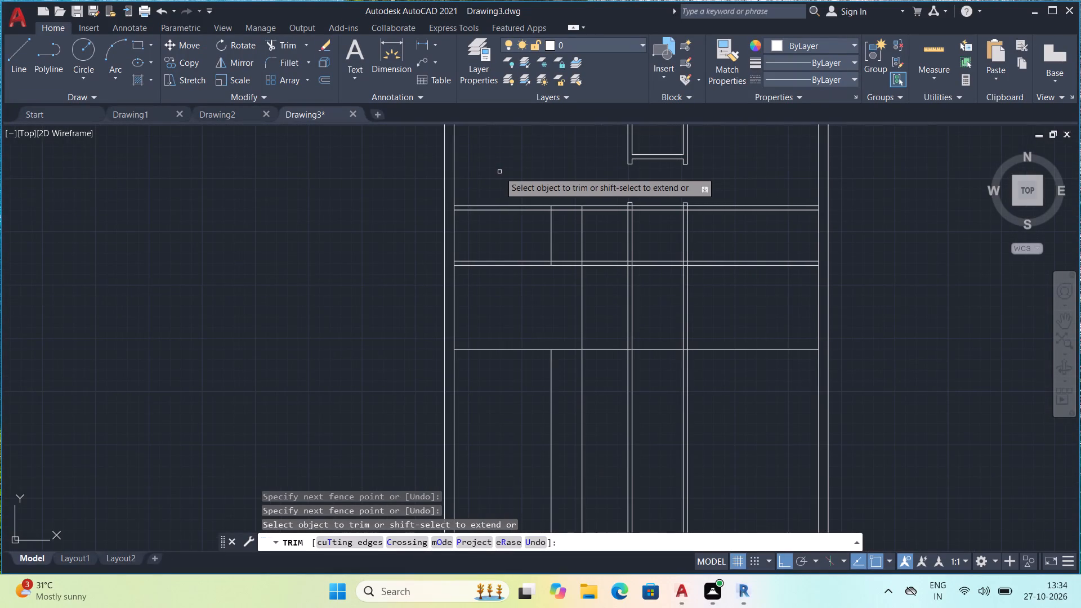
pyautogui.press('Escape')
pyautogui.press('Escape')
pyautogui.press('Escape')
pyautogui.press('Escape')
pyautogui.press('Escape')
pyautogui.press('Escape')
pyautogui.moveTo(528, 180); pyautogui.dragTo(423, 214, button='middle')
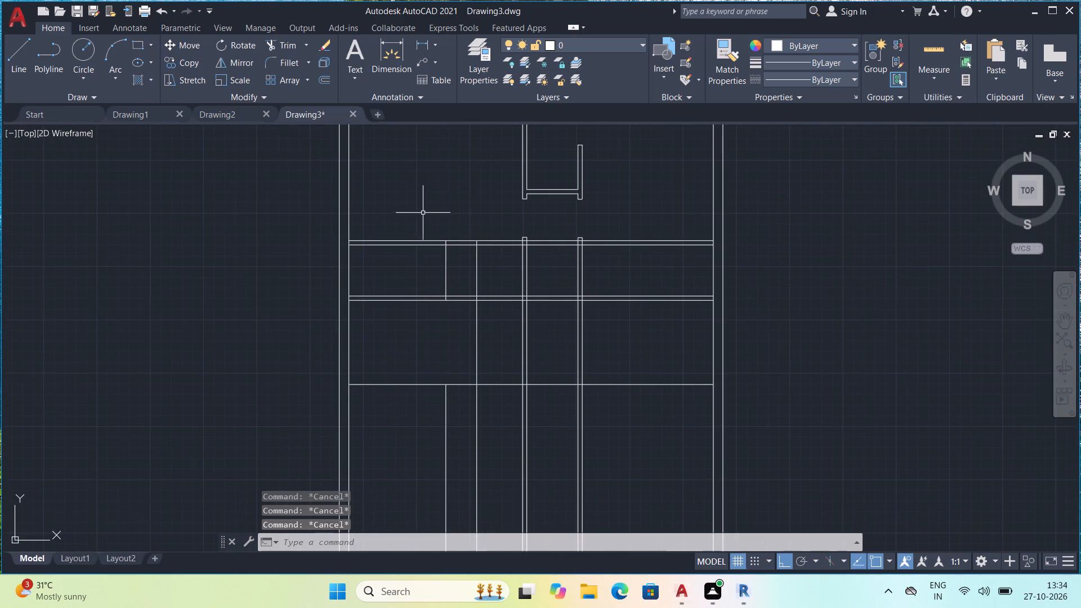
pyautogui.scroll(1, 449, 204)
pyautogui.scroll(-1, 449, 204)
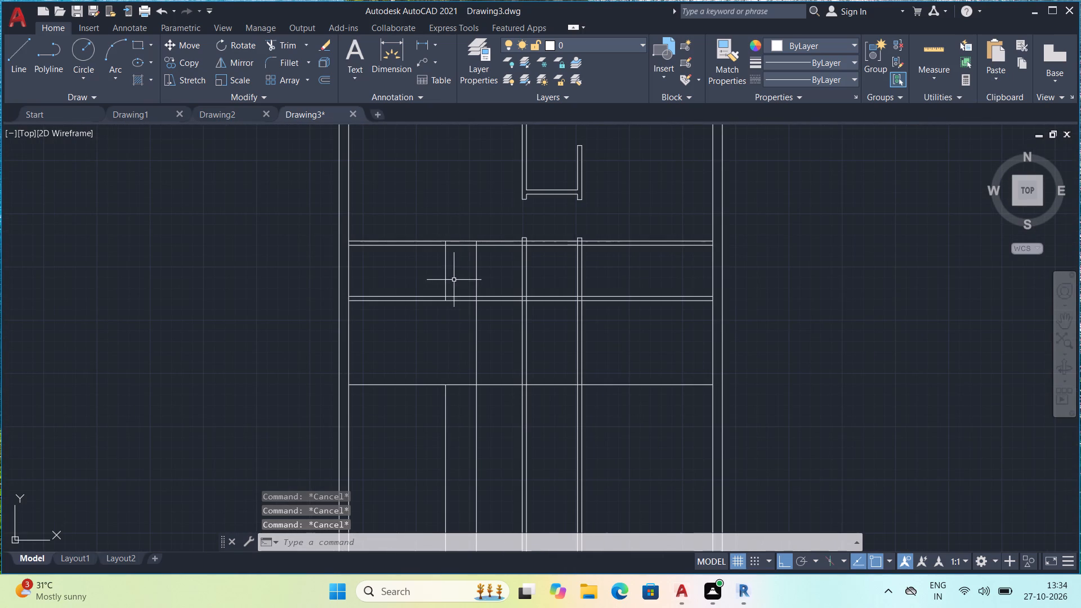
pyautogui.scroll(1, 396, 269)
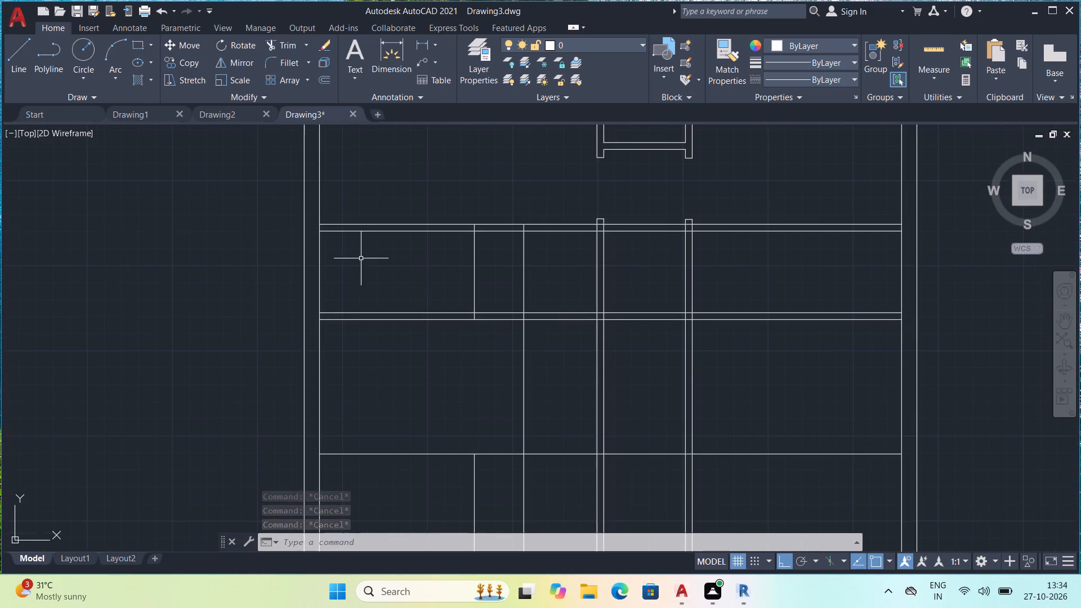
pyautogui.moveTo(362, 260); pyautogui.dragTo(436, 318, button='middle')
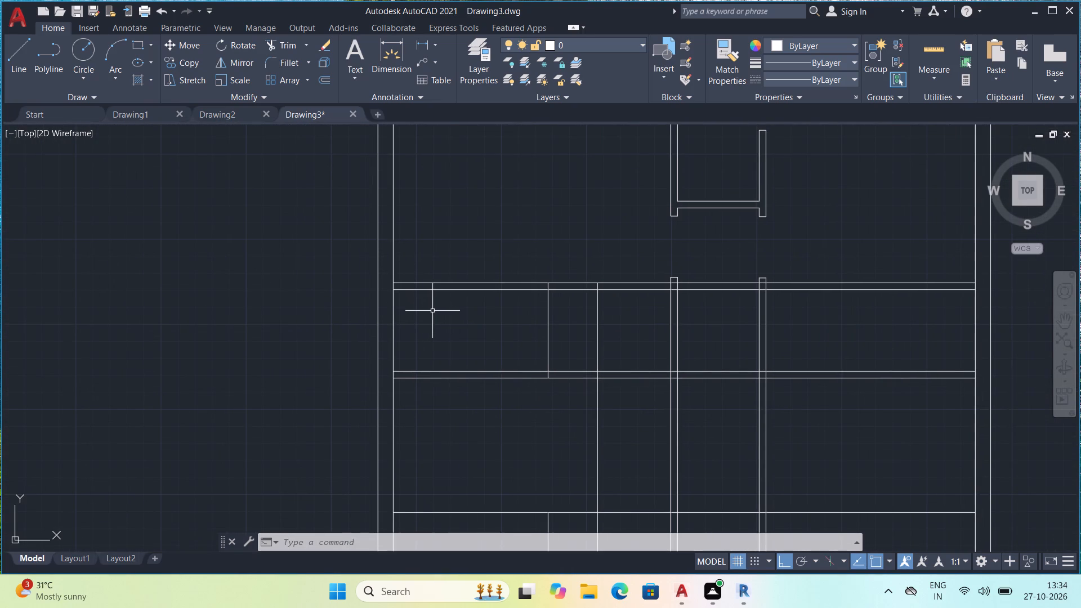
pyautogui.press('l')
pyautogui.press('space')
pyautogui.scroll(3, 407, 289)
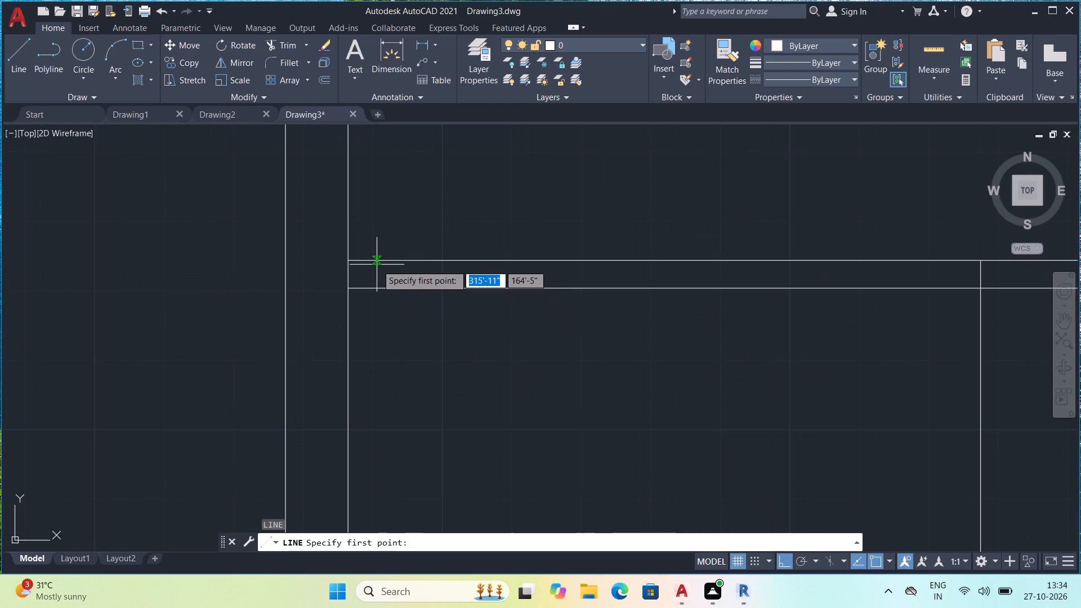
pyautogui.click(373, 260)
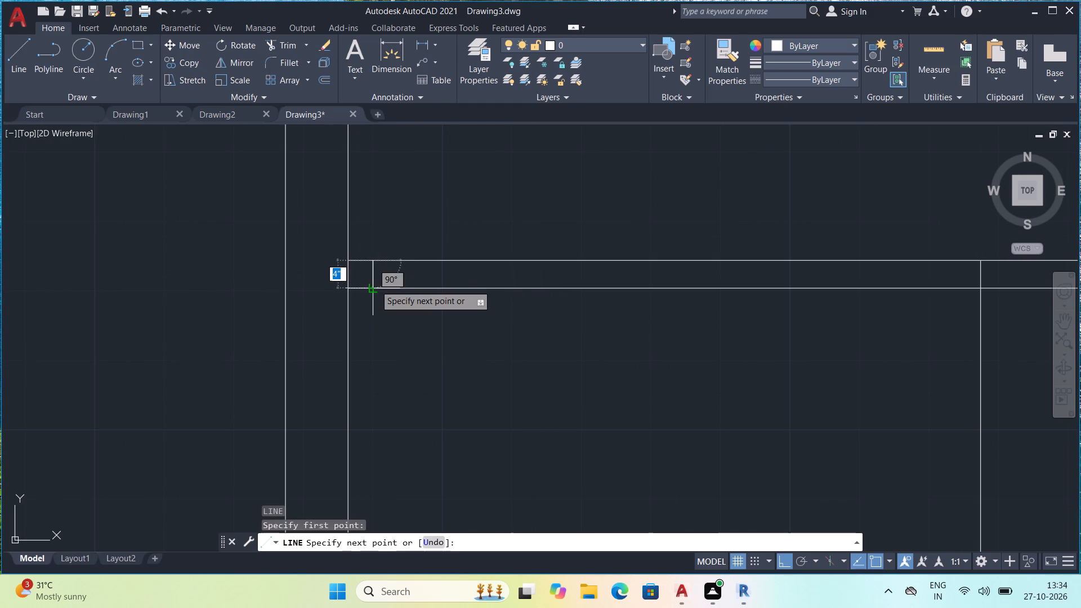
pyautogui.click(375, 285)
pyautogui.press('Escape')
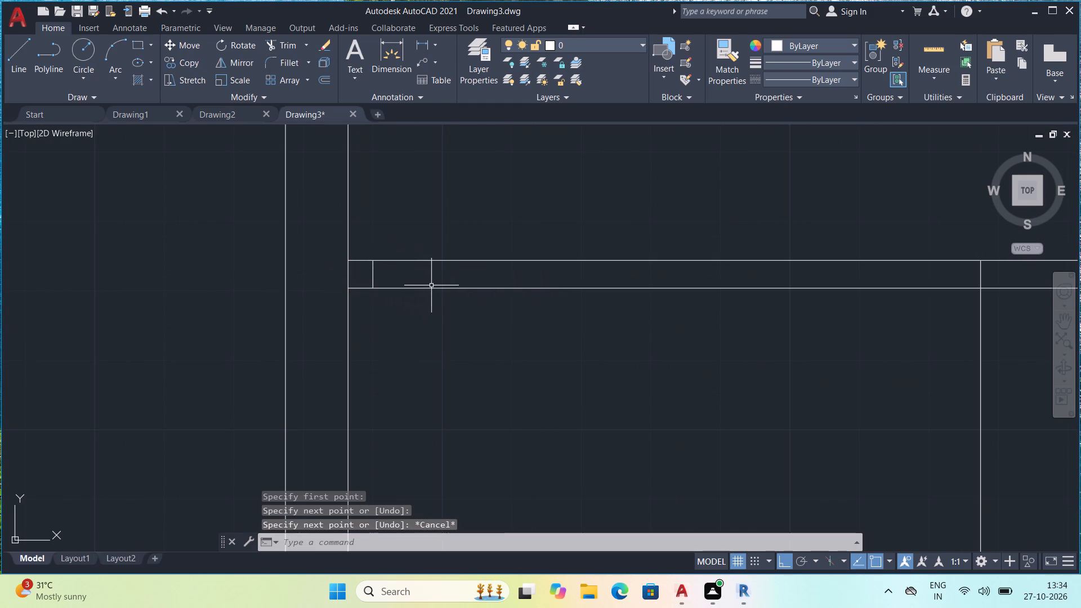
# Offset the new jamb line 3' to the right to mark the door width.
pyautogui.press('o')
pyautogui.press('space')
pyautogui.press('3')
pyautogui.press("'")
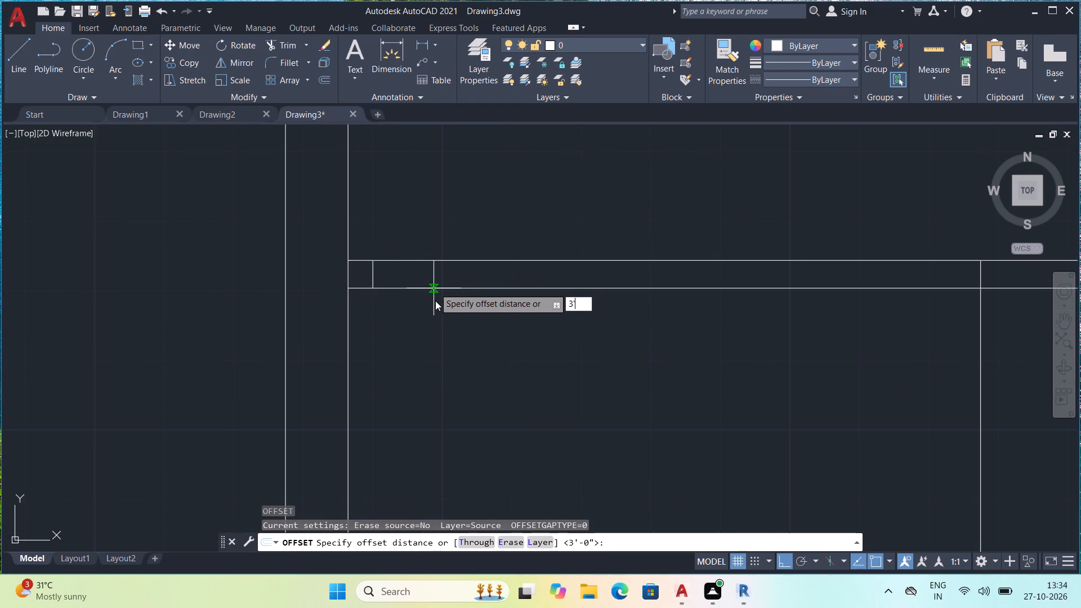
pyautogui.press('space')
pyautogui.click(375, 275)
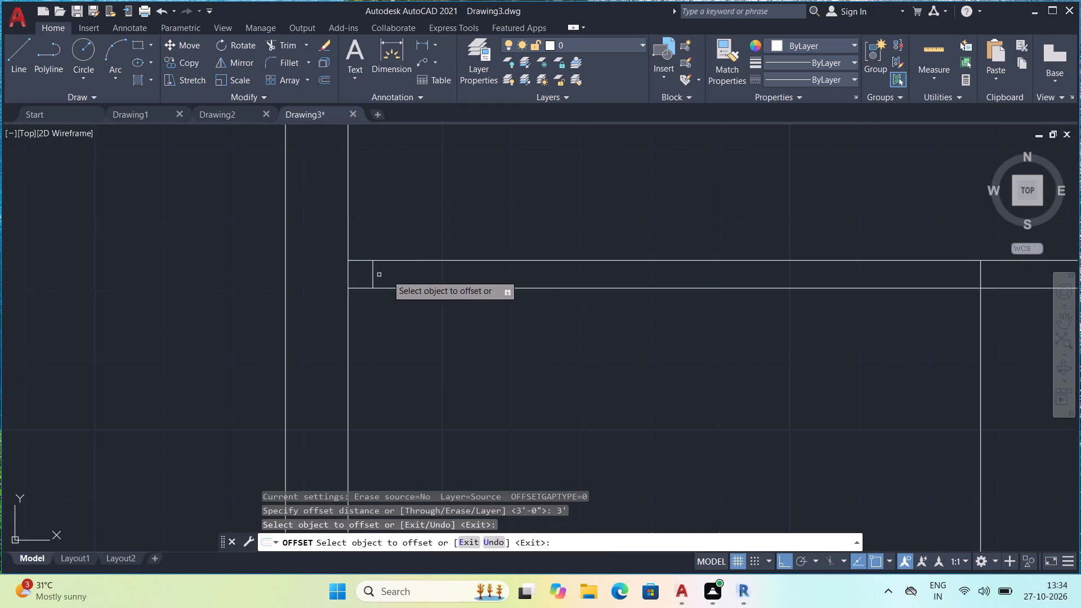
pyautogui.click(375, 271)
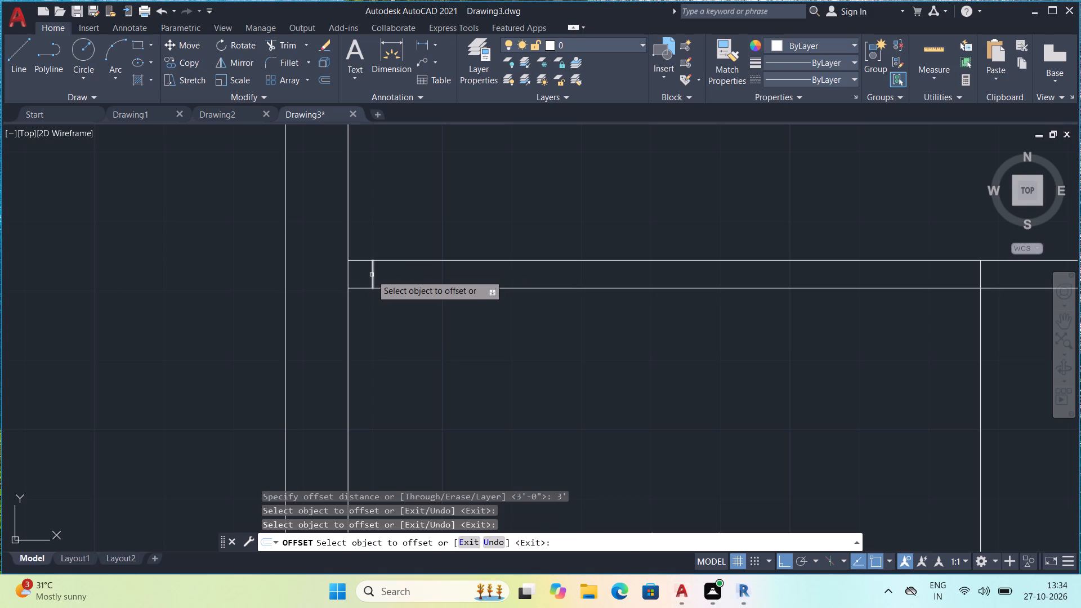
pyautogui.click(372, 275)
pyautogui.click(424, 276)
pyautogui.press('Escape')
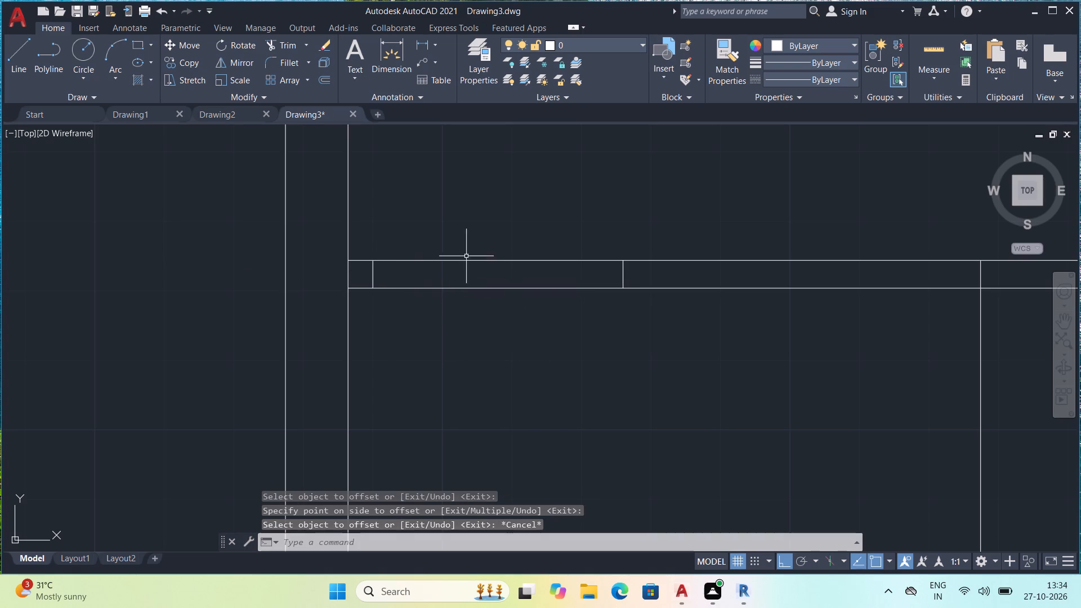
# Trim the partition lines between the two jambs and the outer wall's inner line behind the jamb stub to open the doorway.
pyautogui.write('tr')
pyautogui.press('space')
pyautogui.moveTo(461, 226); pyautogui.dragTo(461, 233)
pyautogui.click(472, 321)
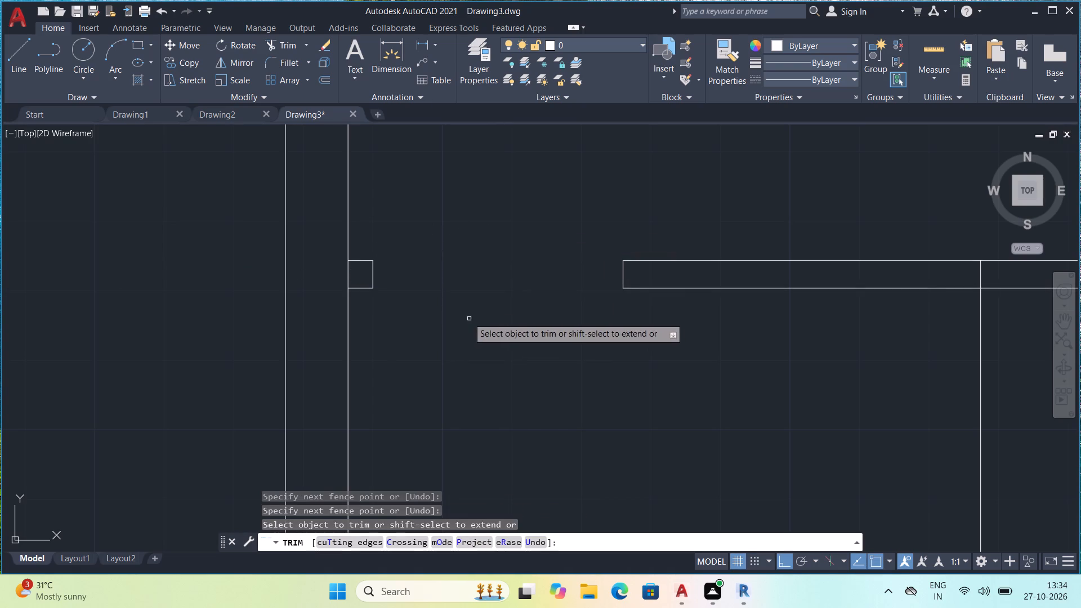
pyautogui.scroll(2, 426, 267)
pyautogui.moveTo(207, 277); pyautogui.dragTo(216, 277)
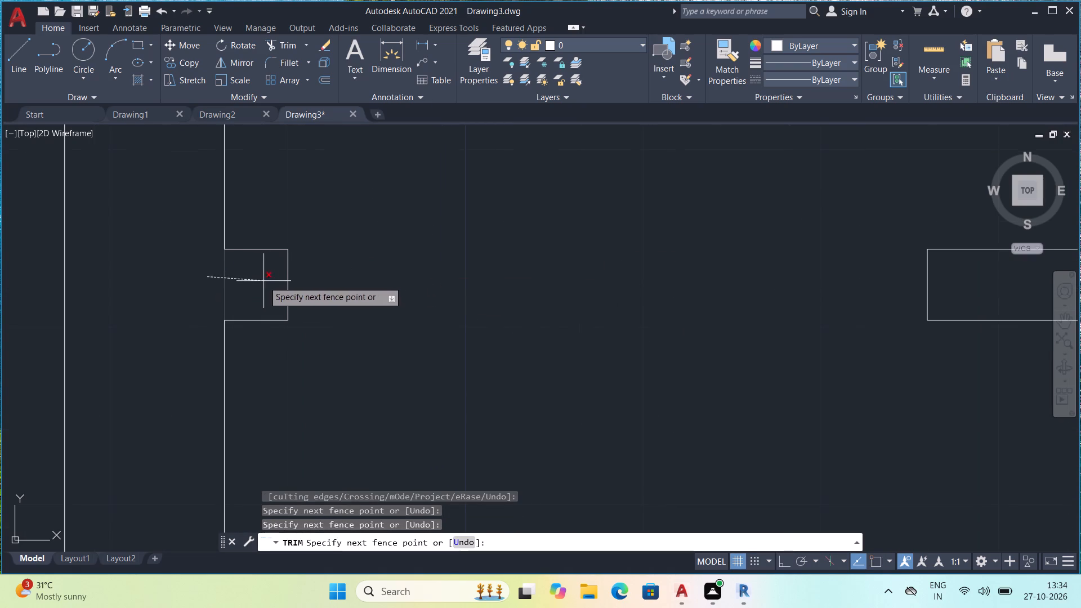
pyautogui.click(257, 285)
# Between the two horizontal partitions, trim away the single vertical line right of the short divider and the adjacent double vertical partition.
pyautogui.scroll(-3, 242, 294)
pyautogui.scroll(-2, 396, 267)
pyautogui.moveTo(452, 233); pyautogui.dragTo(435, 296, button='middle')
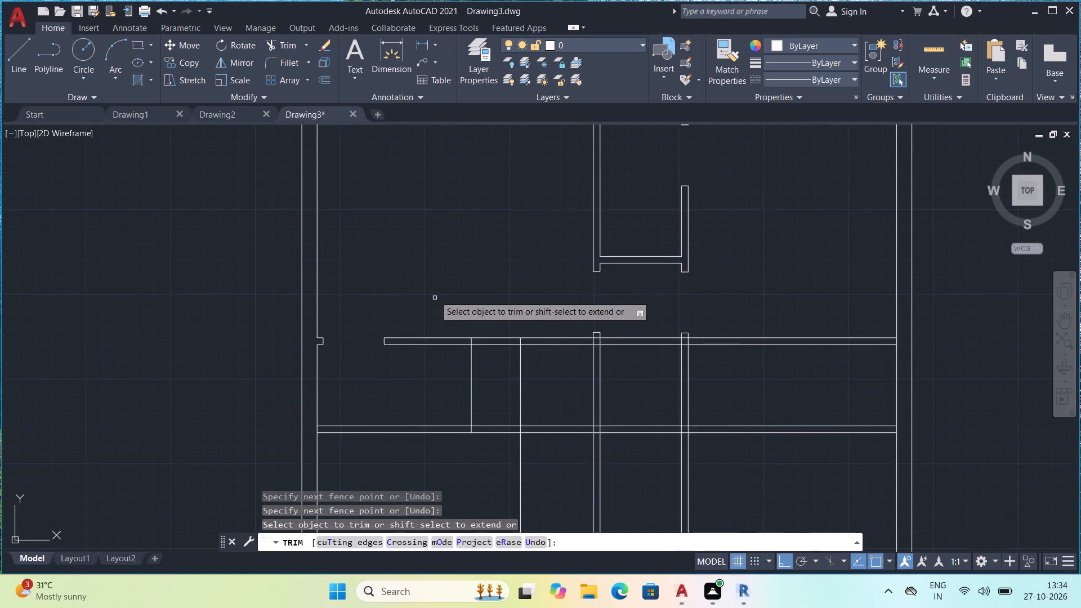
pyautogui.scroll(-2, 440, 281)
pyautogui.scroll(1, 449, 271)
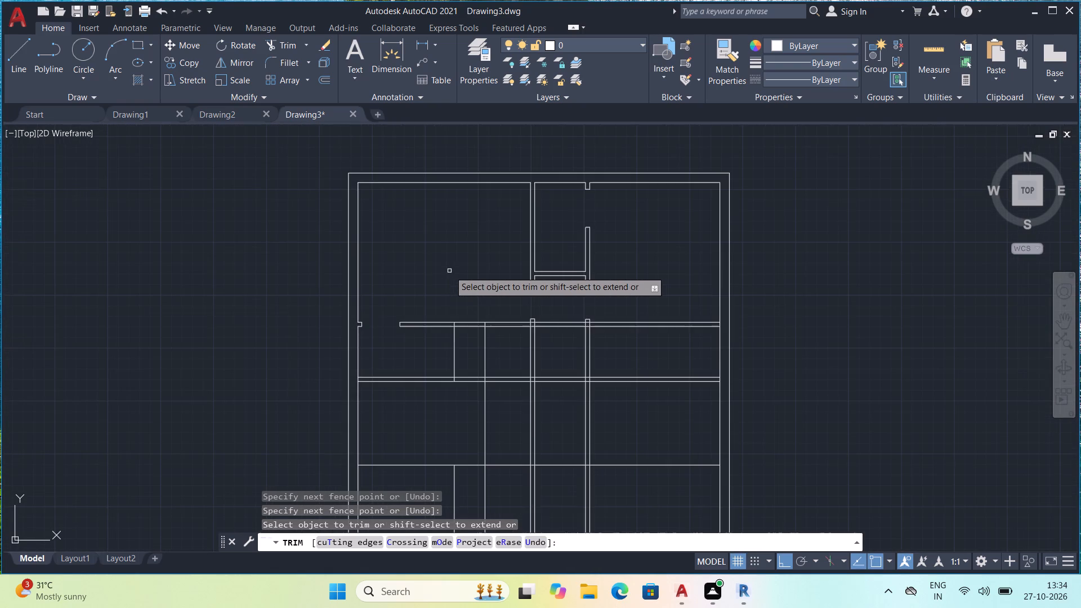
pyautogui.moveTo(454, 269); pyautogui.dragTo(445, 234, button='middle')
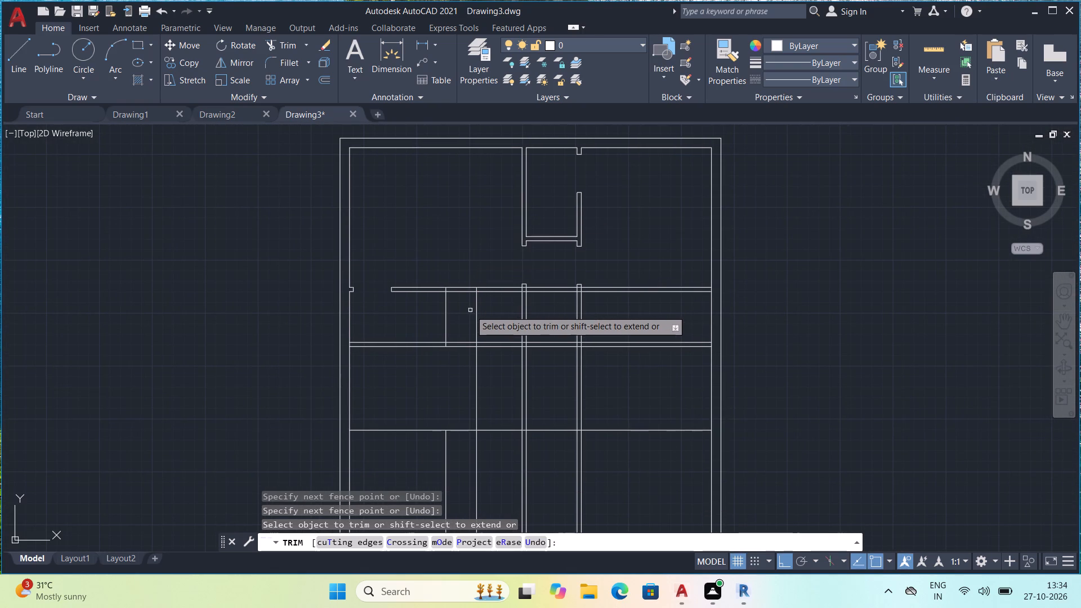
pyautogui.click(468, 312)
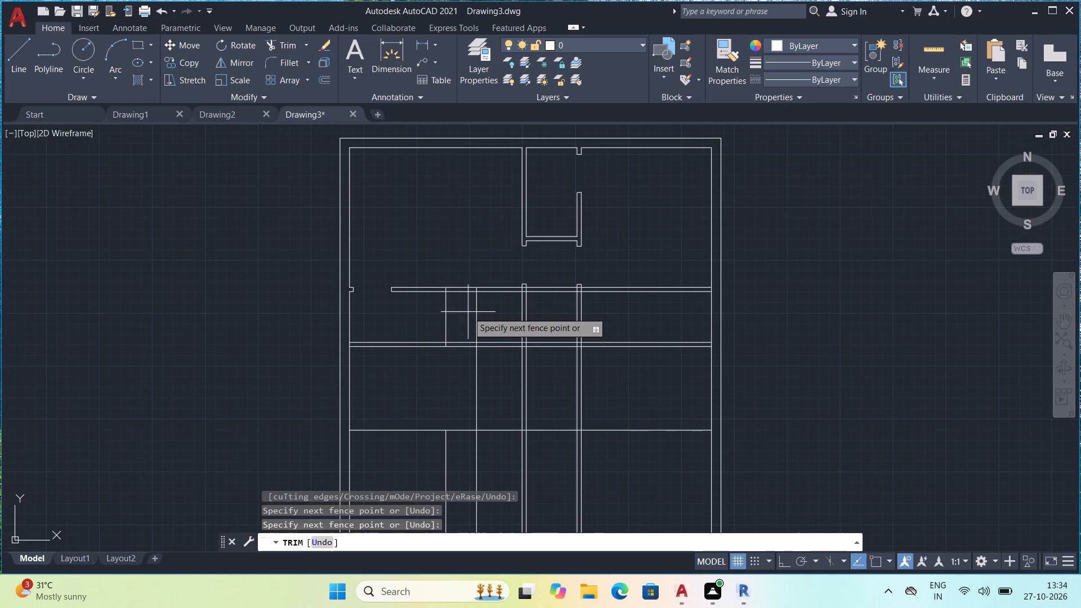
pyautogui.click(499, 312)
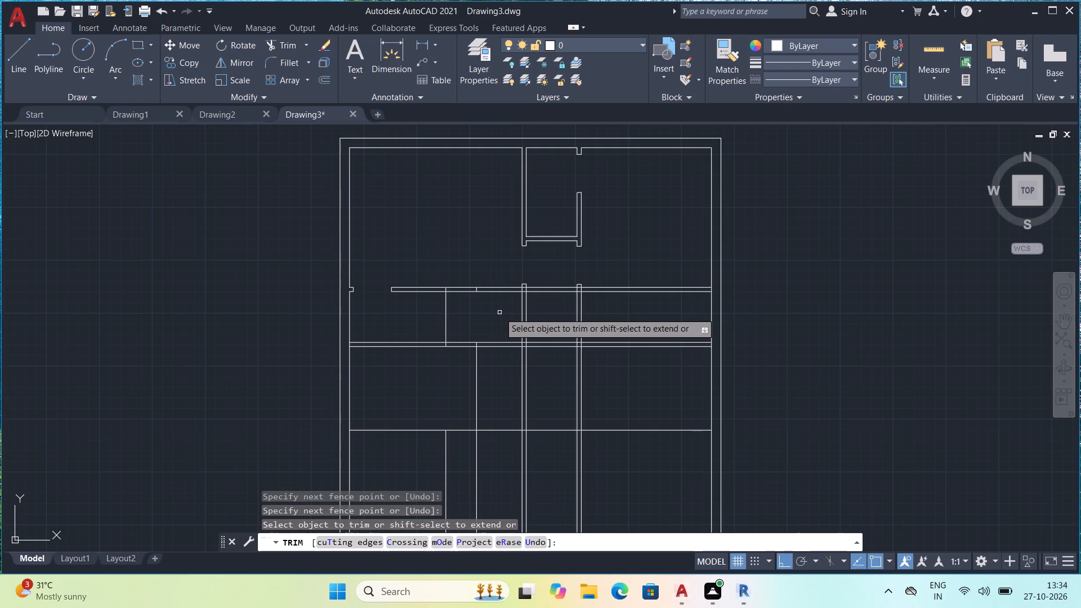
pyautogui.click(499, 315)
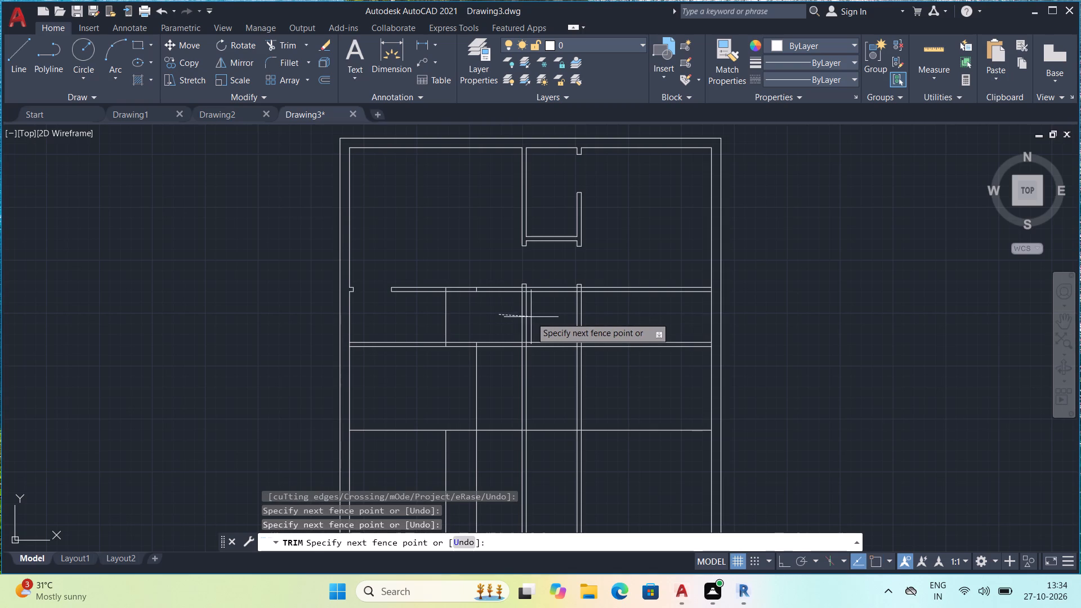
pyautogui.click(534, 316)
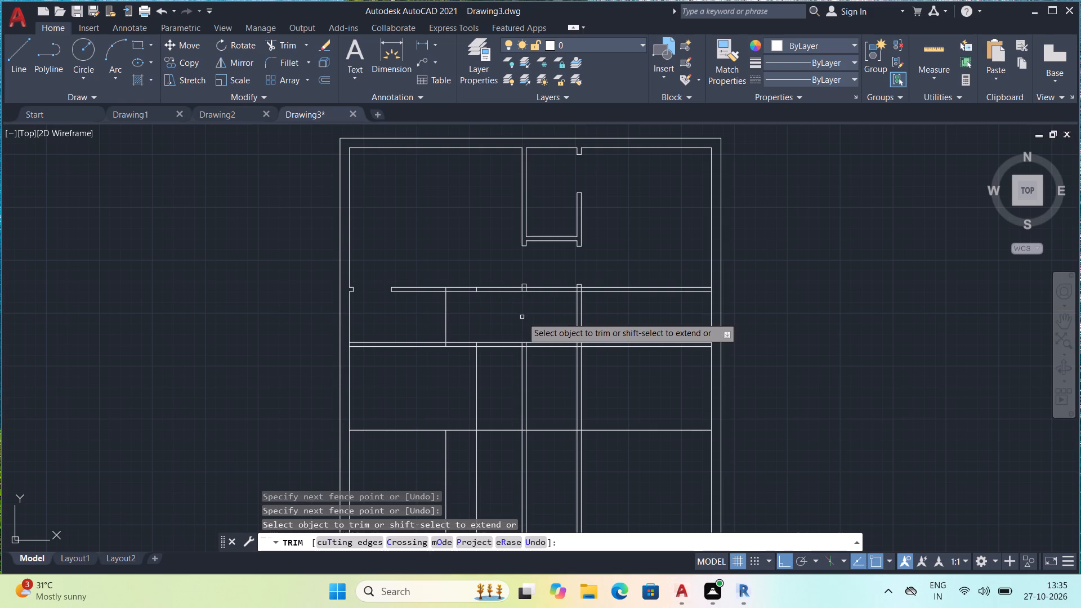
# Clean up the junction below the left passage jamb by trimming the vertical lines inside the horizontal partition and its top line under the stub.
pyautogui.scroll(3, 522, 312)
pyautogui.click(510, 219)
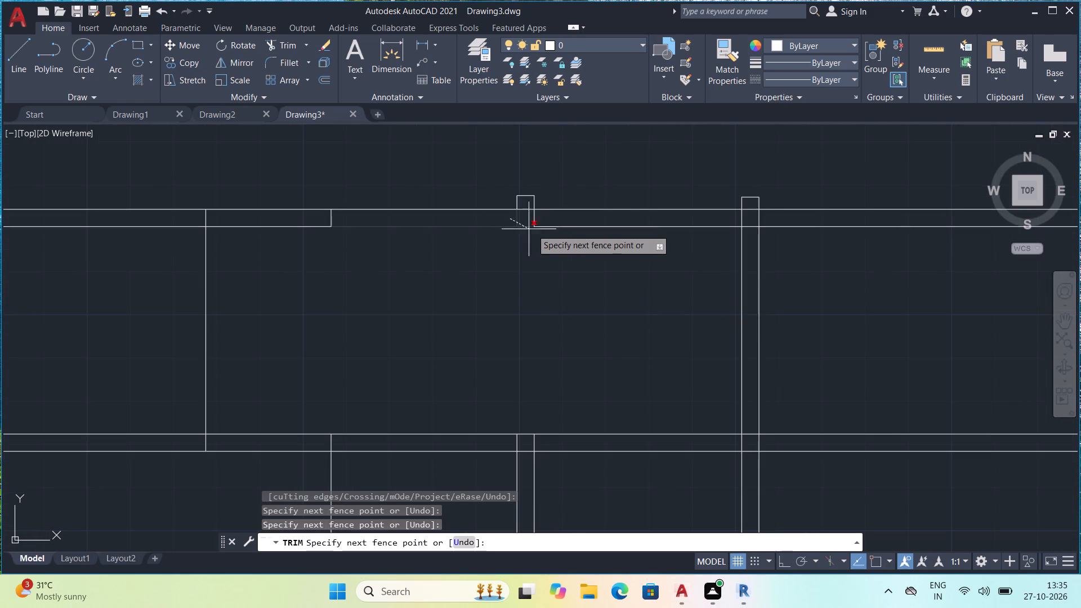
pyautogui.click(540, 221)
pyautogui.click(530, 220)
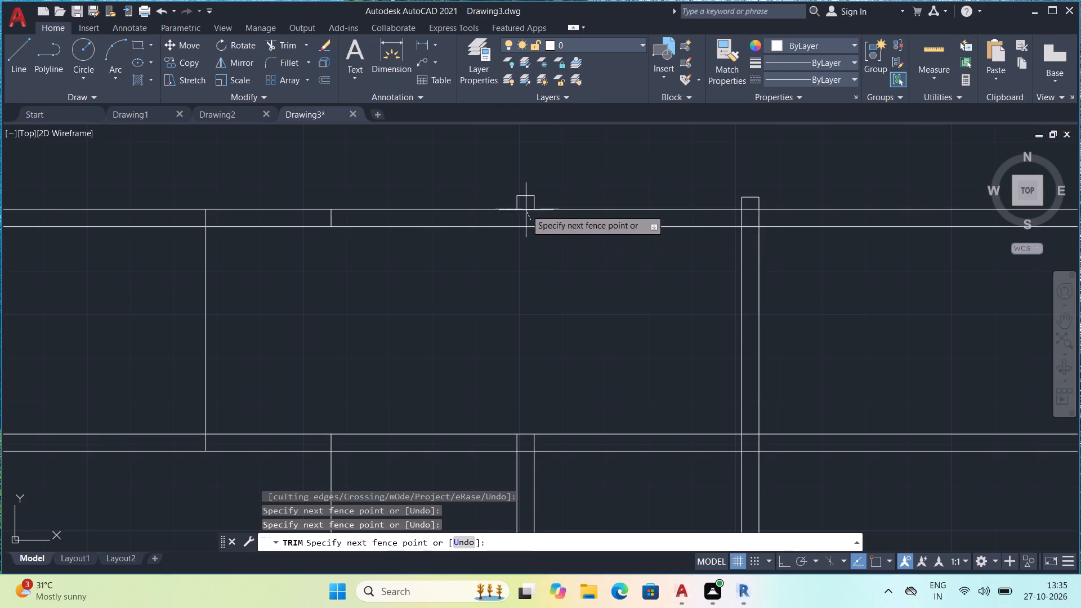
pyautogui.click(527, 205)
# Trim the leftover pieces of the two single vertical lines that cross inside the upper horizontal partition.
pyautogui.scroll(-1, 523, 214)
pyautogui.moveTo(463, 211); pyautogui.dragTo(644, 213, button='middle')
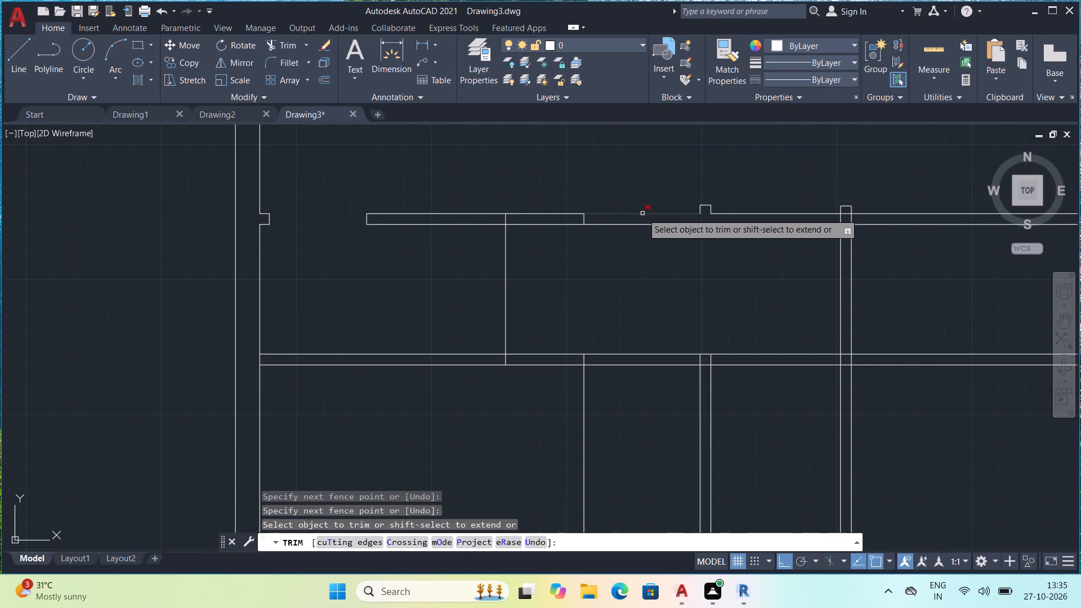
pyautogui.scroll(5, 618, 217)
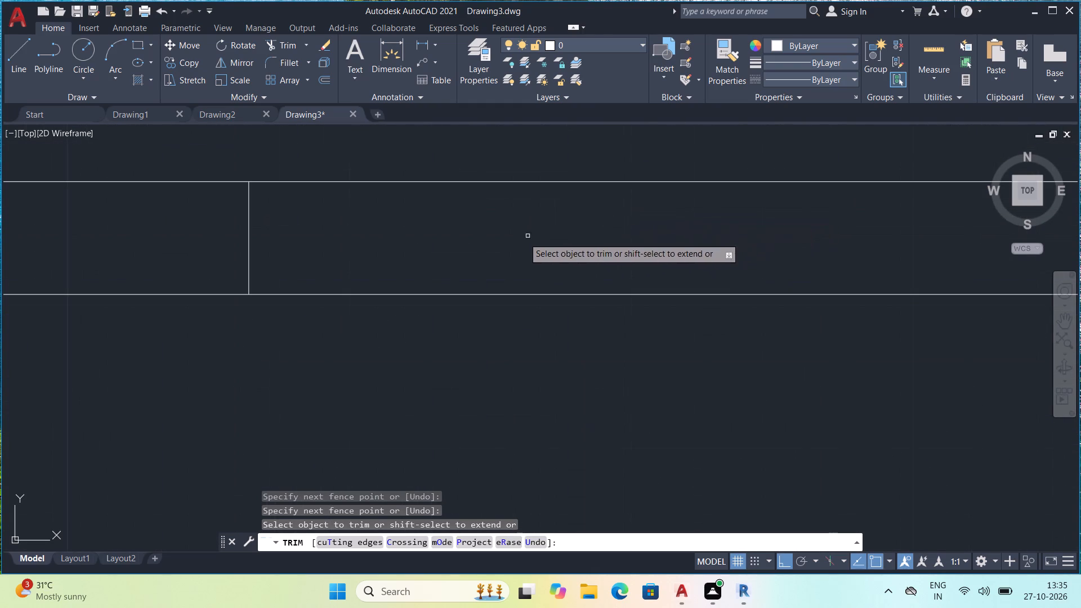
pyautogui.click(201, 231)
pyautogui.click(382, 231)
pyautogui.scroll(-3, 380, 233)
pyautogui.scroll(-1, 240, 298)
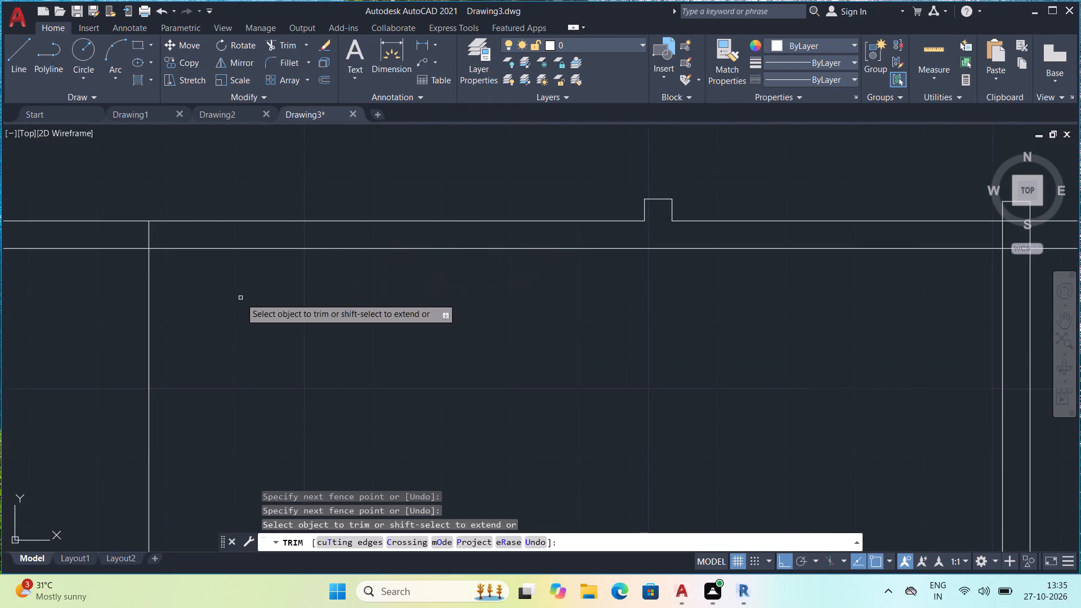
pyautogui.scroll(-1, 240, 298)
pyautogui.moveTo(242, 299); pyautogui.dragTo(738, 311, button='middle')
pyautogui.scroll(3, 741, 308)
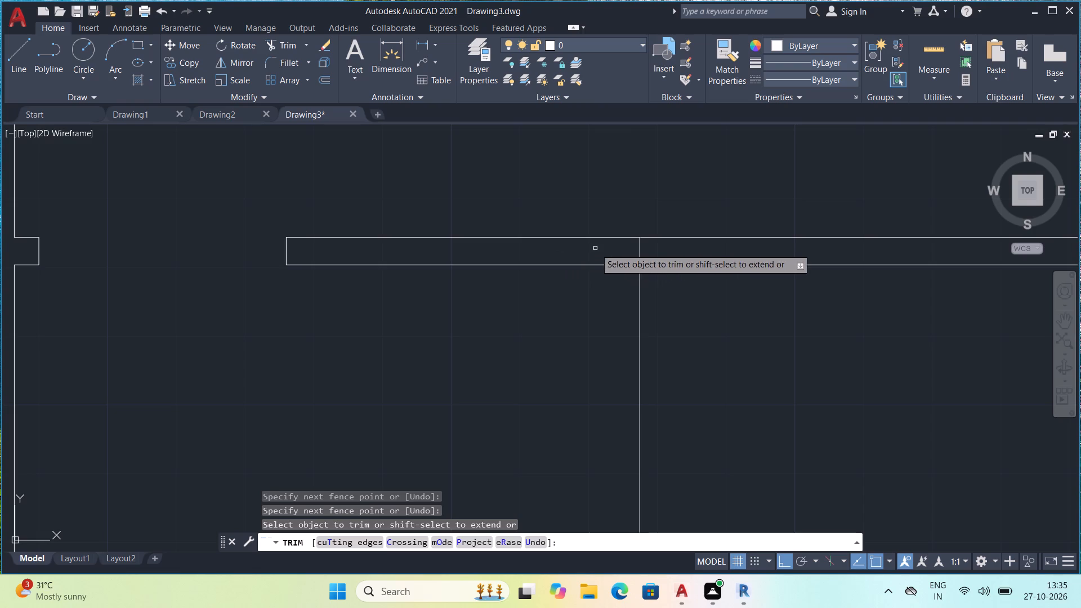
pyautogui.click(598, 250)
pyautogui.click(656, 252)
pyautogui.scroll(-1, 655, 252)
pyautogui.scroll(-2, 705, 334)
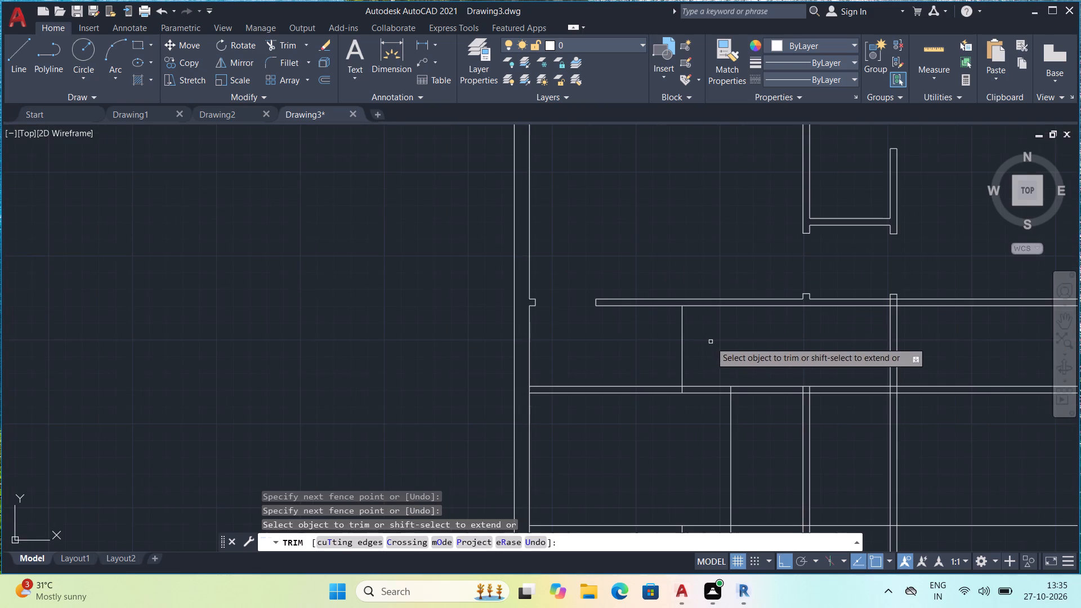
pyautogui.moveTo(708, 343); pyautogui.dragTo(606, 270, button='middle')
pyautogui.scroll(1, 613, 274)
pyautogui.press('Escape')
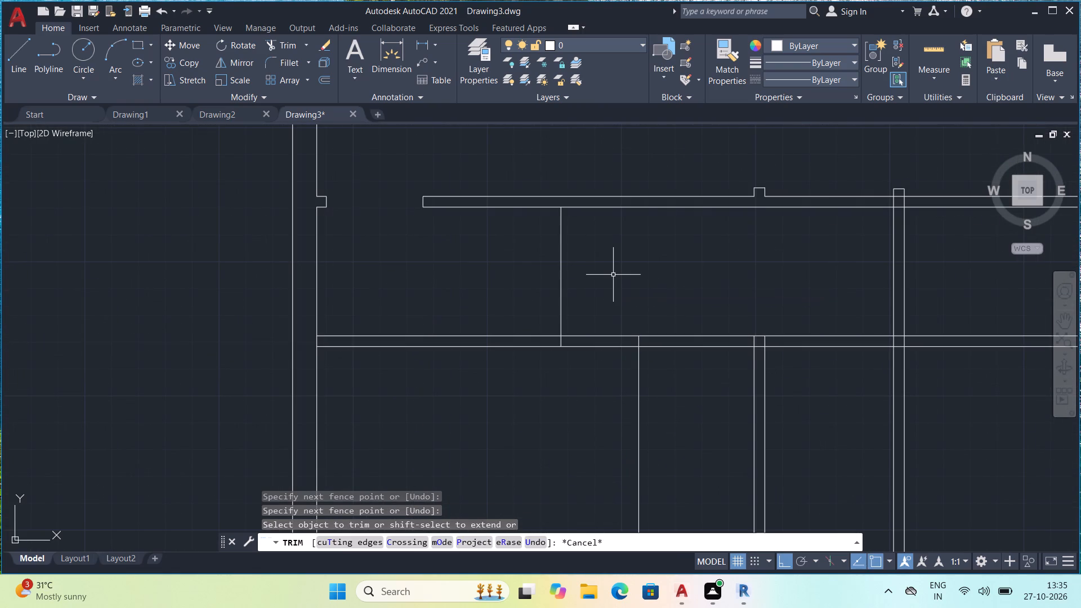
pyautogui.press('Escape')
pyautogui.press('Escape')
# Offset the short vertical divider between the horizontal partitions 4" to the right to form a partition wall.
pyautogui.write('o 4"')
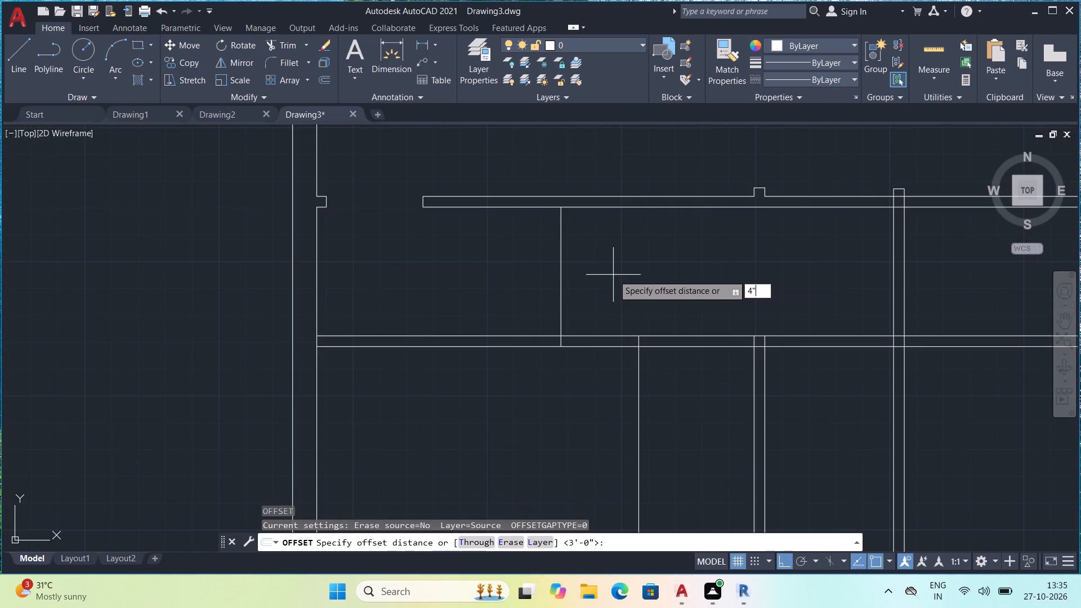
pyautogui.press('space')
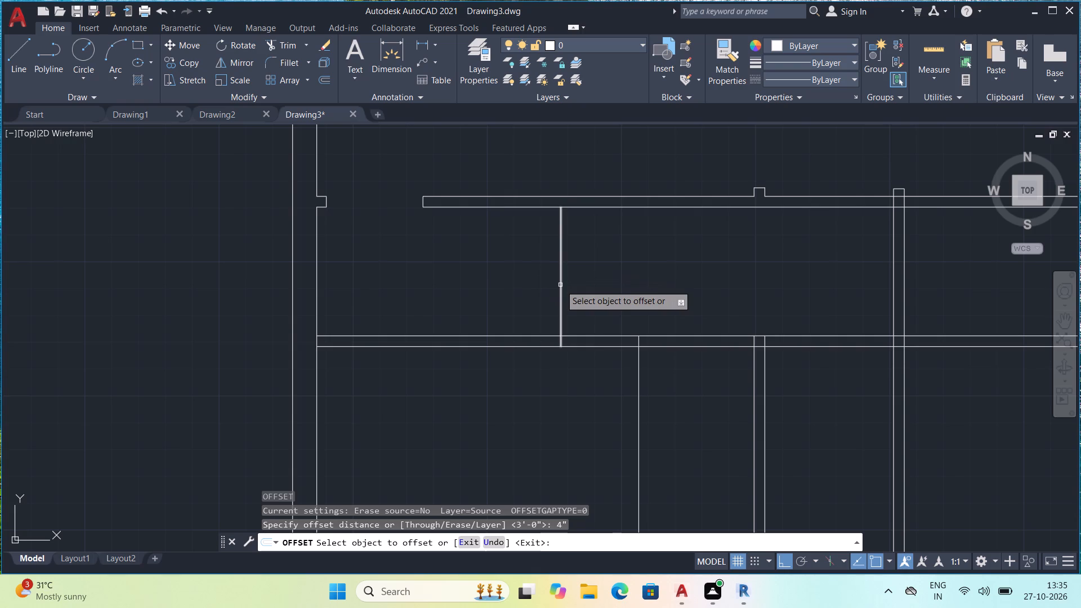
pyautogui.click(560, 285)
pyautogui.click(566, 287)
pyautogui.scroll(-1, 570, 284)
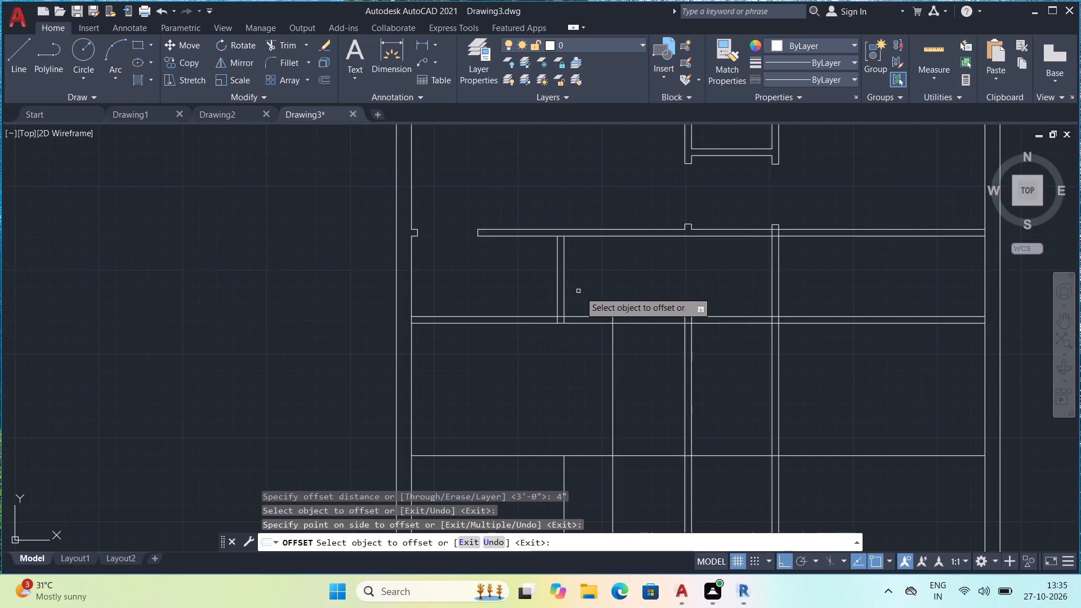
pyautogui.scroll(2, 580, 292)
pyautogui.moveTo(596, 300); pyautogui.dragTo(601, 238, button='middle')
pyautogui.press('Escape')
pyautogui.press('Escape')
pyautogui.press('Escape')
pyautogui.press('Escape')
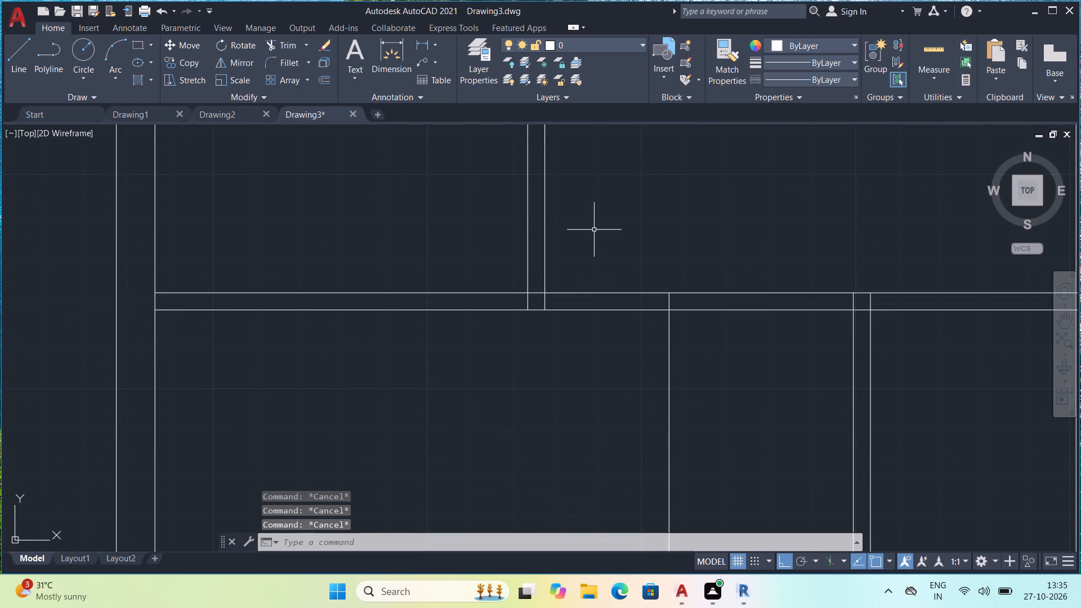
# Clean up the junction below the short 4" divider by trimming its lines inside the lower horizontal partition and the partition's top line between them.
pyautogui.write('tr')
pyautogui.press('space')
pyautogui.scroll(3, 512, 269)
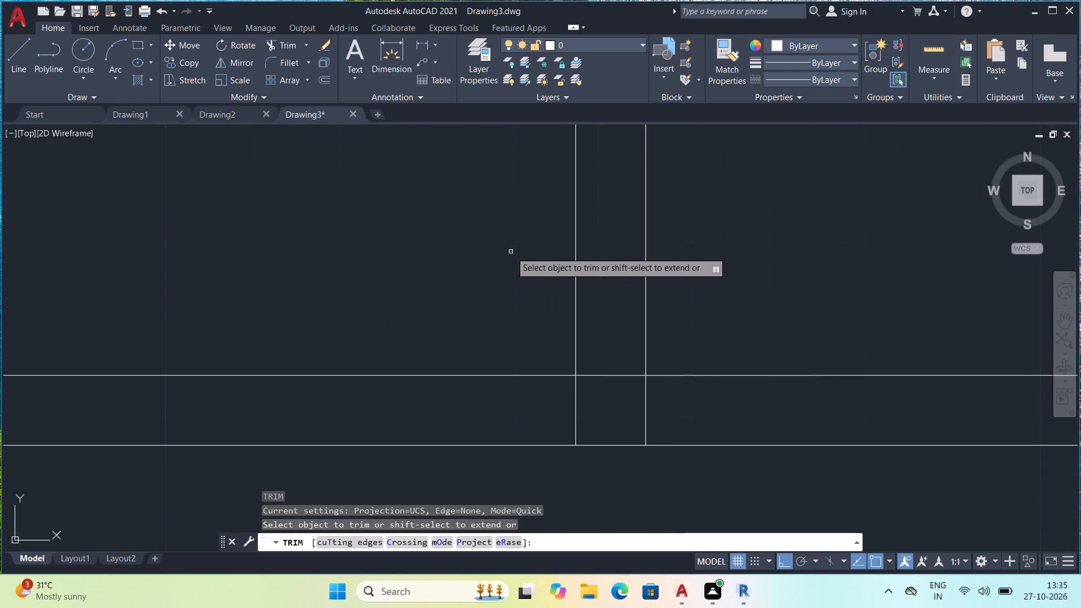
pyautogui.click(495, 415)
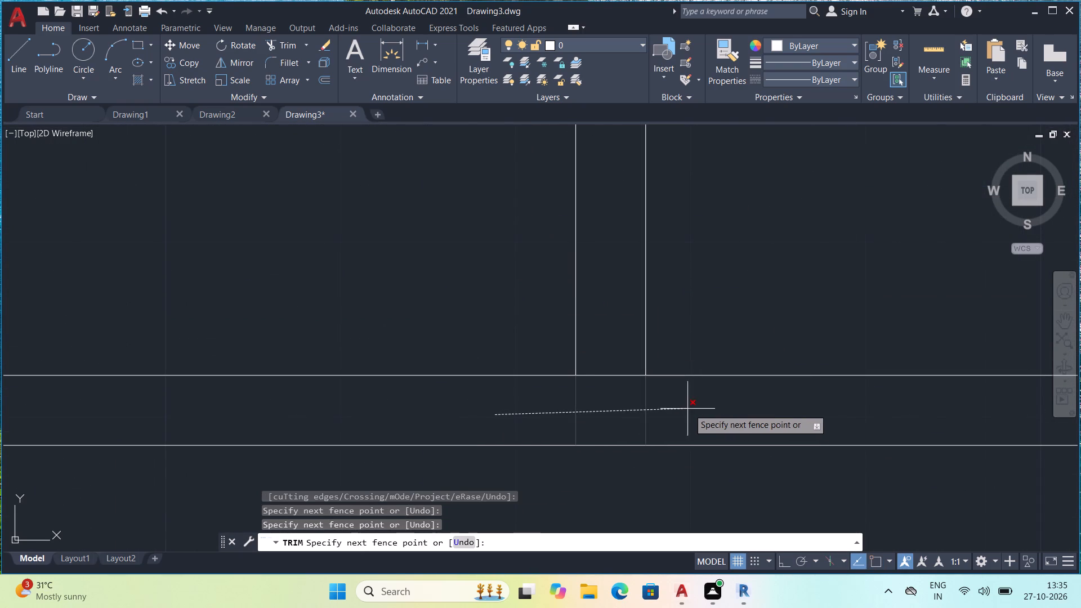
pyautogui.moveTo(691, 409); pyautogui.dragTo(655, 412)
pyautogui.click(615, 413)
pyautogui.click(601, 347)
pyautogui.scroll(-4, 607, 405)
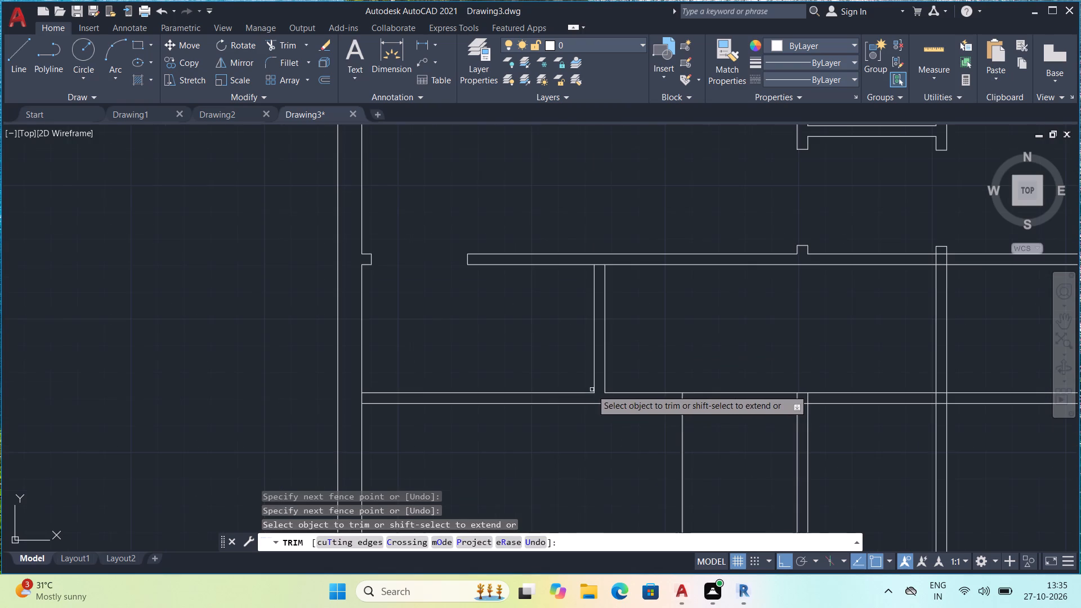
# Measure the left room between the lower double horizontal partition and the single horizontal line below it.
pyautogui.moveTo(641, 463); pyautogui.dragTo(614, 383, button='middle')
pyautogui.scroll(-3, 601, 403)
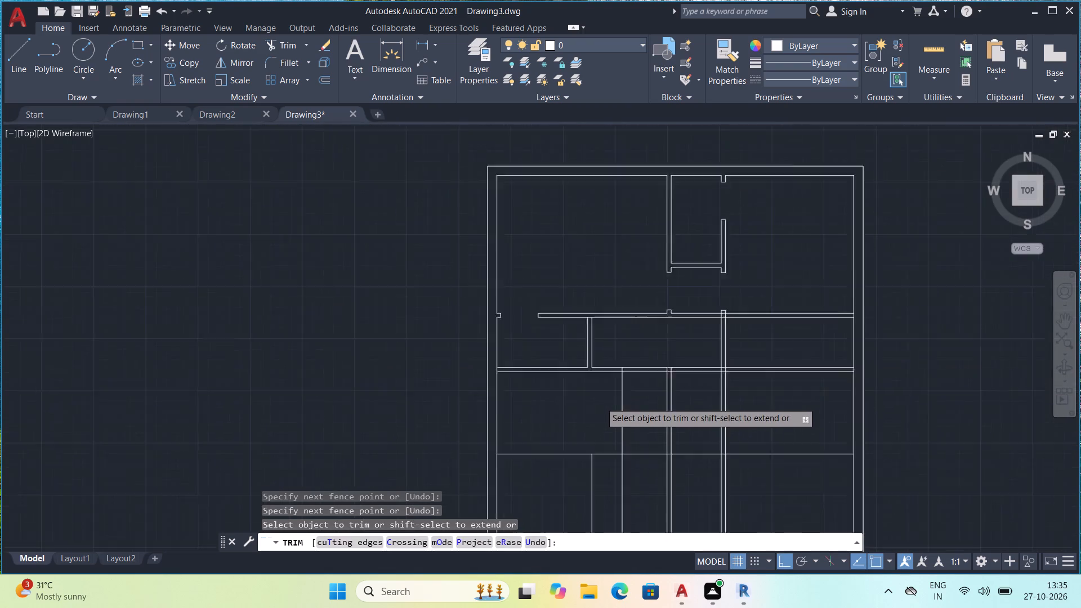
pyautogui.scroll(1, 597, 397)
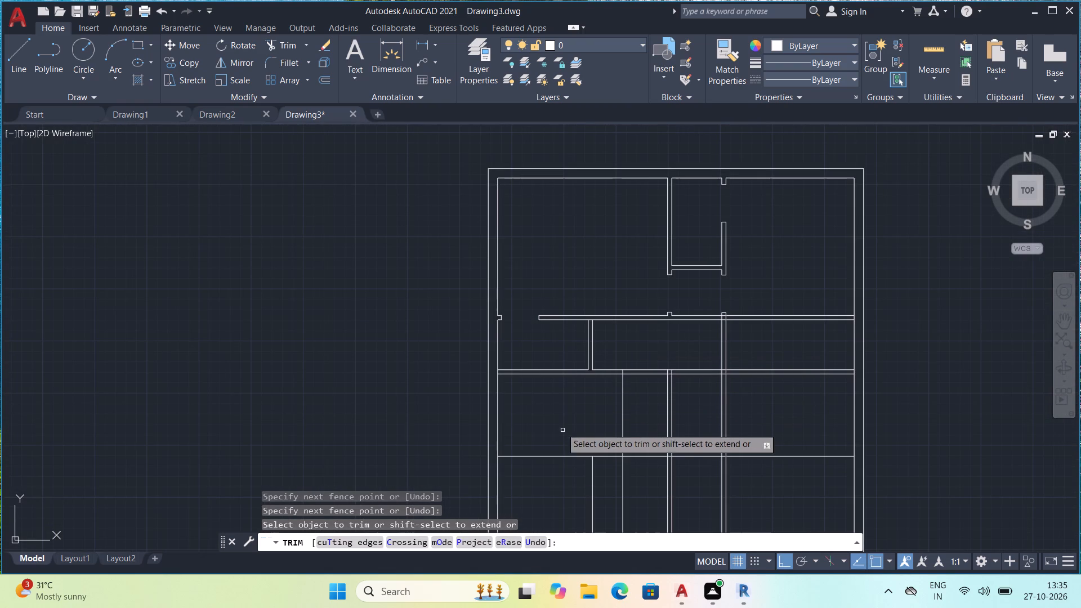
pyautogui.click(929, 43)
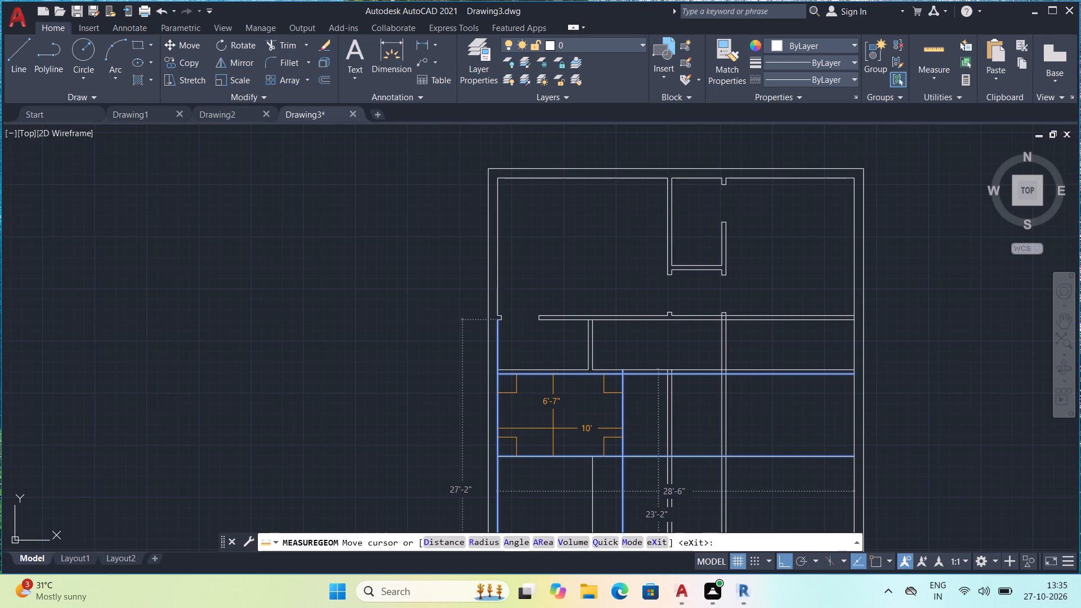
pyautogui.press('Escape')
pyautogui.press('Escape')
pyautogui.press('Escape')
pyautogui.press('Escape')
pyautogui.press('Escape')
pyautogui.press('Escape')
pyautogui.press('Escape')
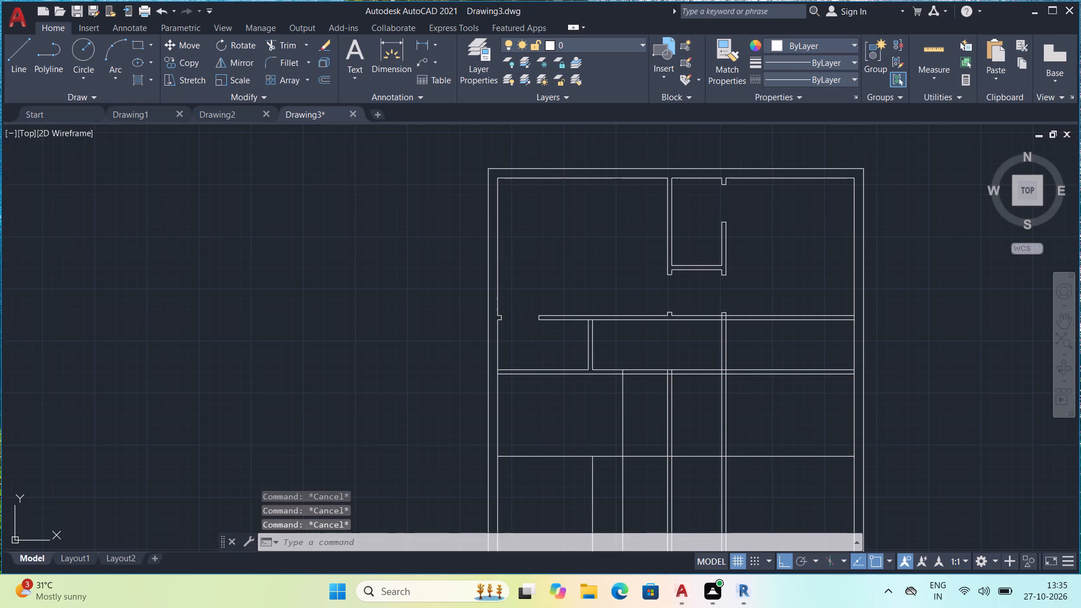
# Offset that room's right vertical line 4" to the right and its bottom horizontal line 4" downward to form partition walls.
pyautogui.write('o')
pyautogui.press('space')
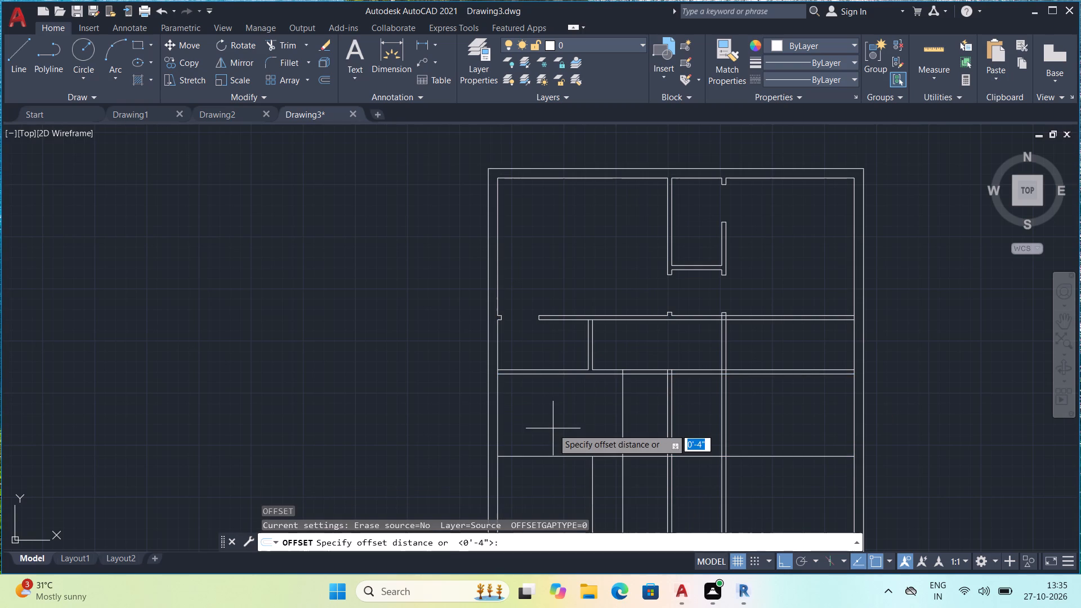
pyautogui.press('4')
pyautogui.write('"')
pyautogui.press('space')
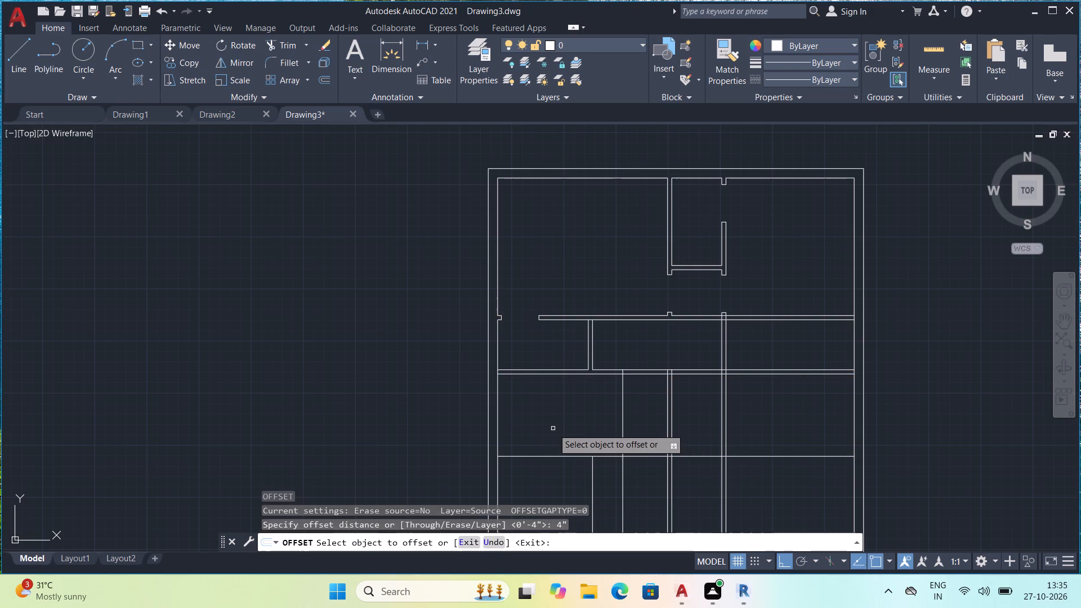
pyautogui.click(622, 419)
pyautogui.click(631, 422)
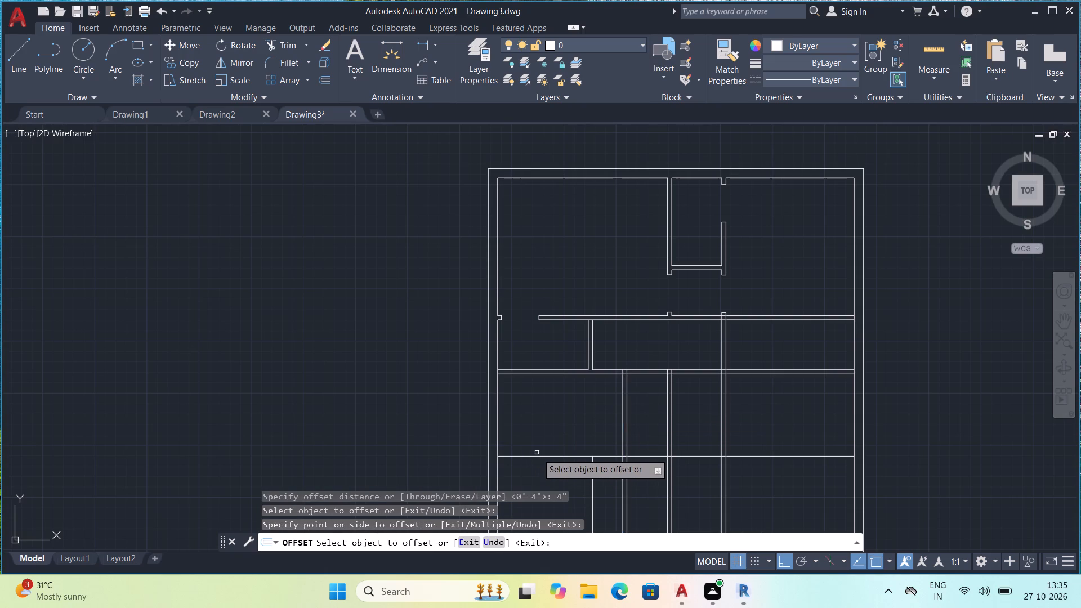
pyautogui.click(542, 458)
pyautogui.click(542, 465)
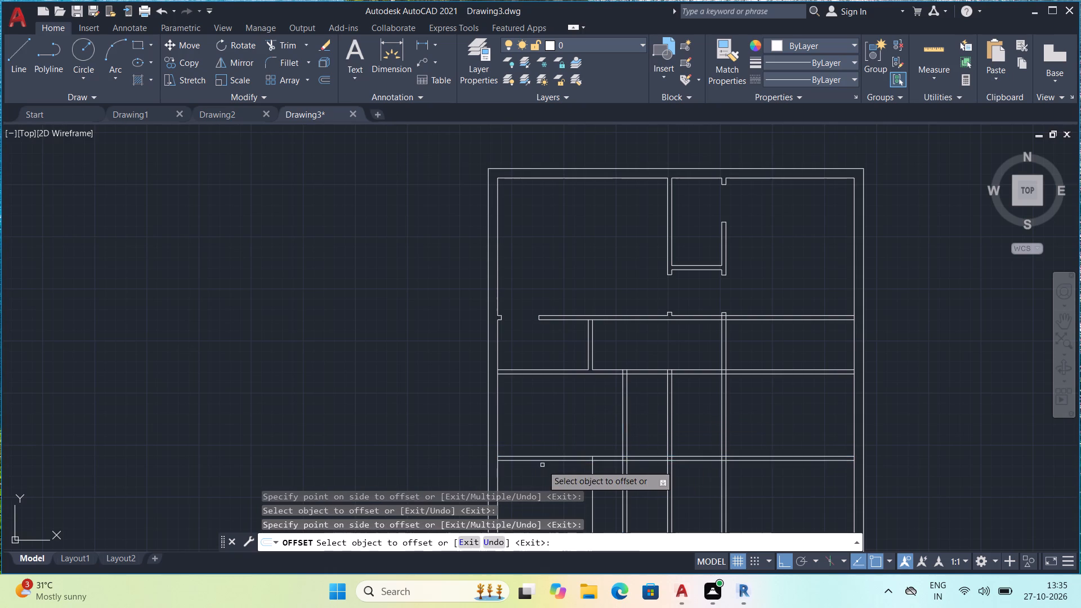
pyautogui.scroll(2, 547, 430)
pyautogui.moveTo(557, 424); pyautogui.dragTo(520, 376, button='middle')
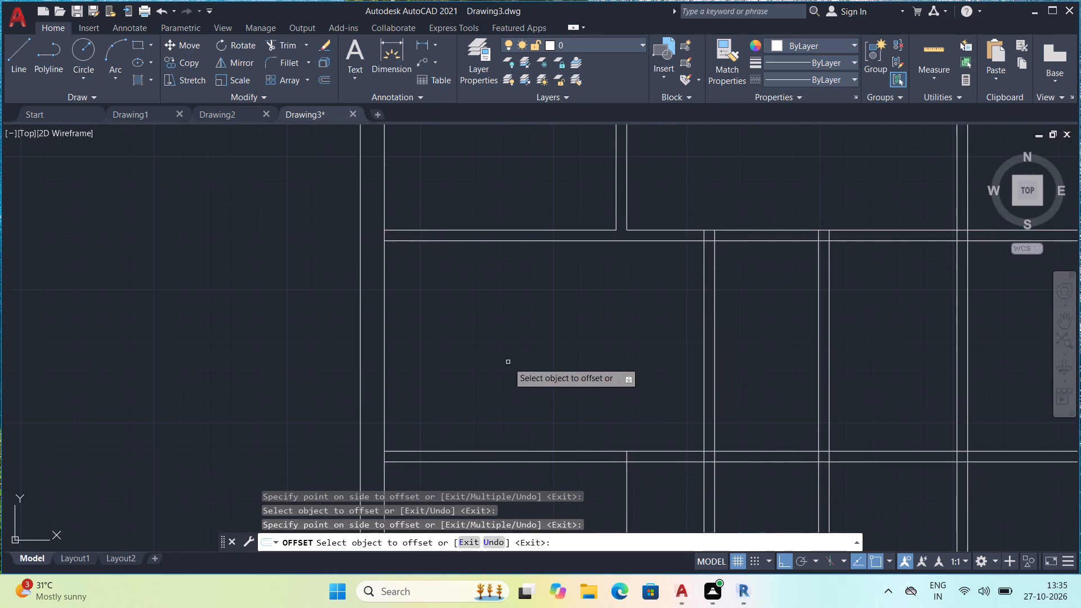
pyautogui.scroll(-1, 555, 373)
pyautogui.moveTo(561, 368); pyautogui.dragTo(526, 363, button='middle')
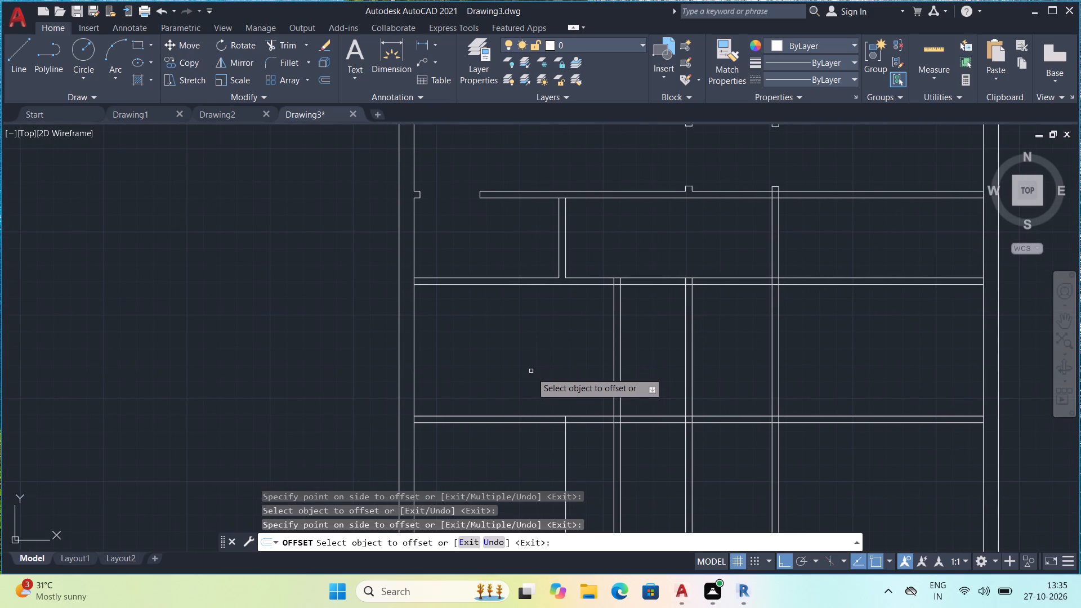
pyautogui.press('Escape')
pyautogui.press('Escape')
pyautogui.press('Escape')
pyautogui.press('Escape')
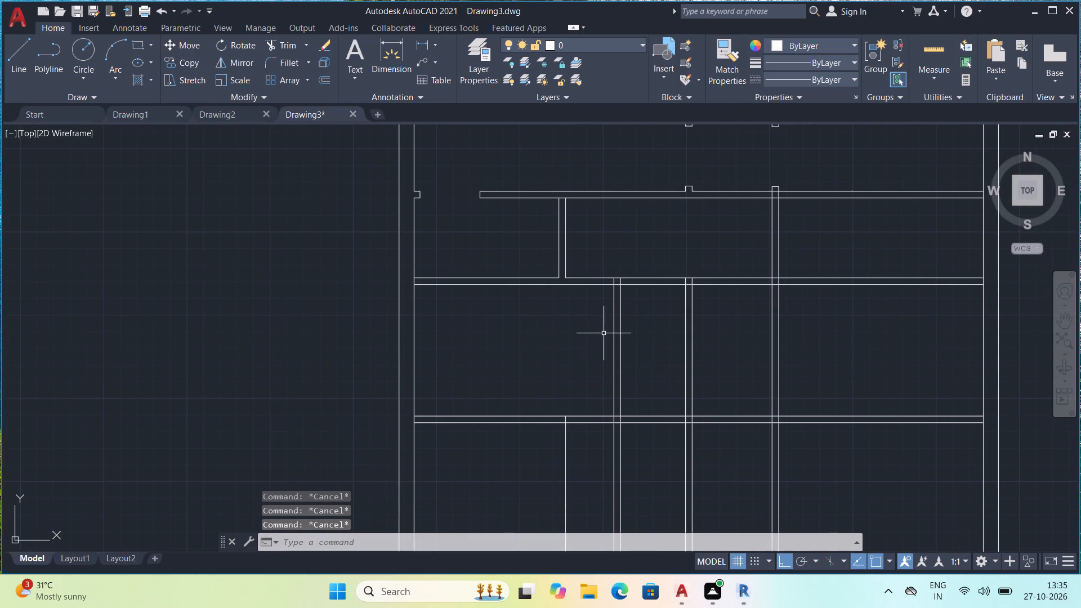
# Draw a short jamb line across the new vertical partition, a little below the horizontal partition at its upper end.
pyautogui.press('l')
pyautogui.press('space')
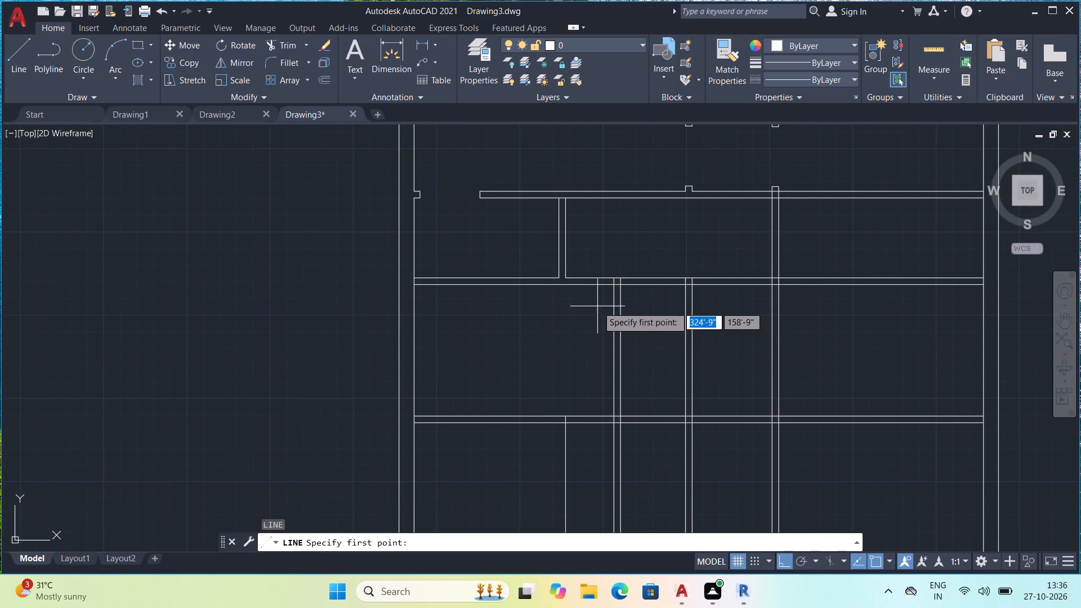
pyautogui.click(615, 327)
pyautogui.click(627, 331)
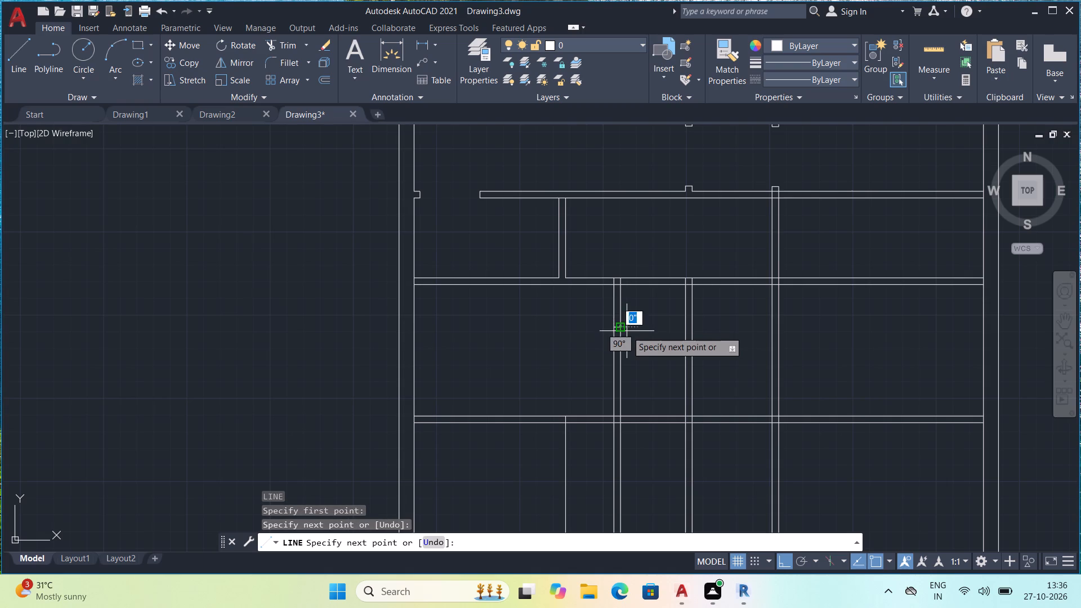
pyautogui.press('Escape')
# Offset the jamb line 3' downward within the vertical partition to mark the other side of the door opening.
pyautogui.scroll(3, 626, 335)
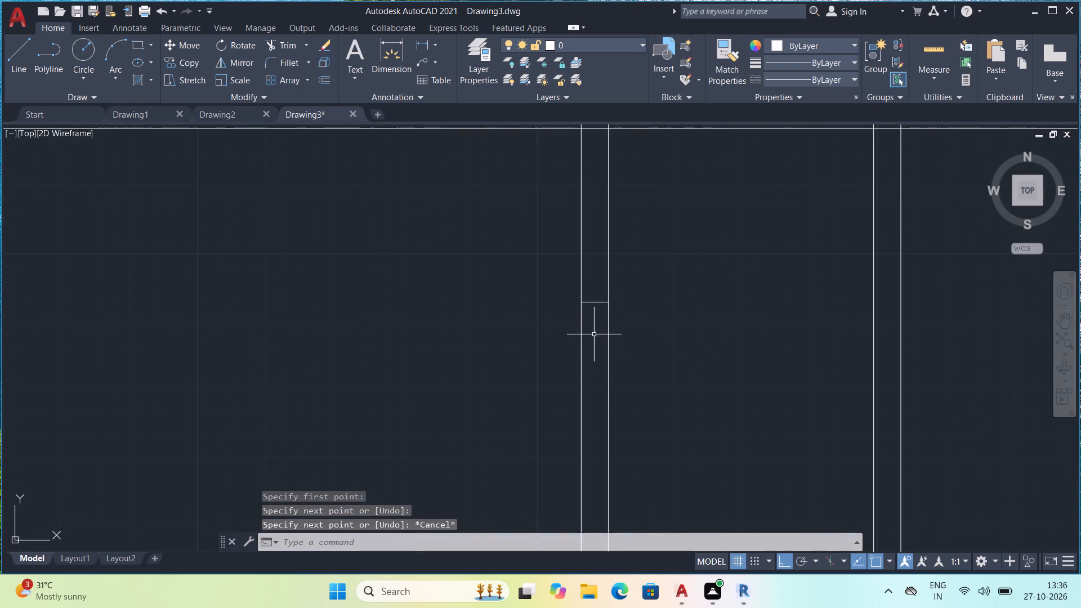
pyautogui.press('o')
pyautogui.press('space')
pyautogui.press('3')
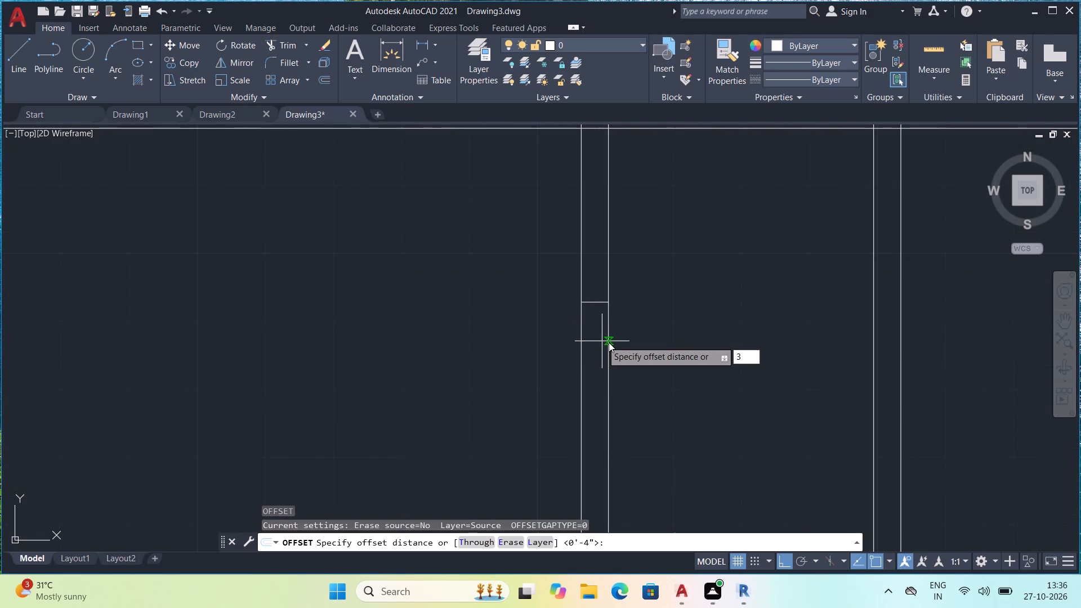
pyautogui.press("'")
pyautogui.press('space')
pyautogui.click(602, 297)
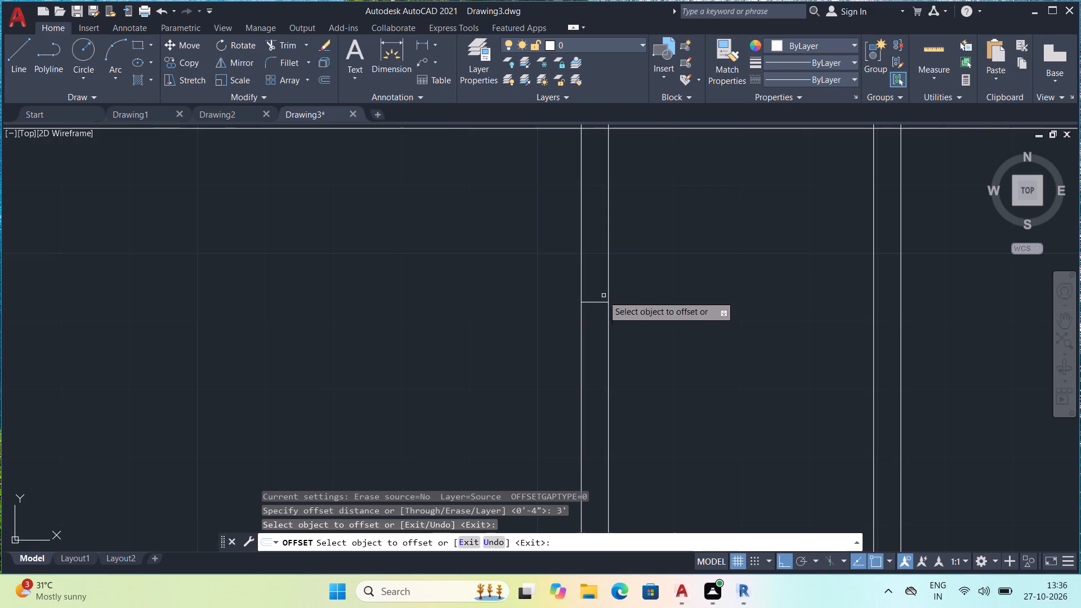
pyautogui.click(597, 301)
pyautogui.click(593, 327)
pyautogui.scroll(-3, 593, 328)
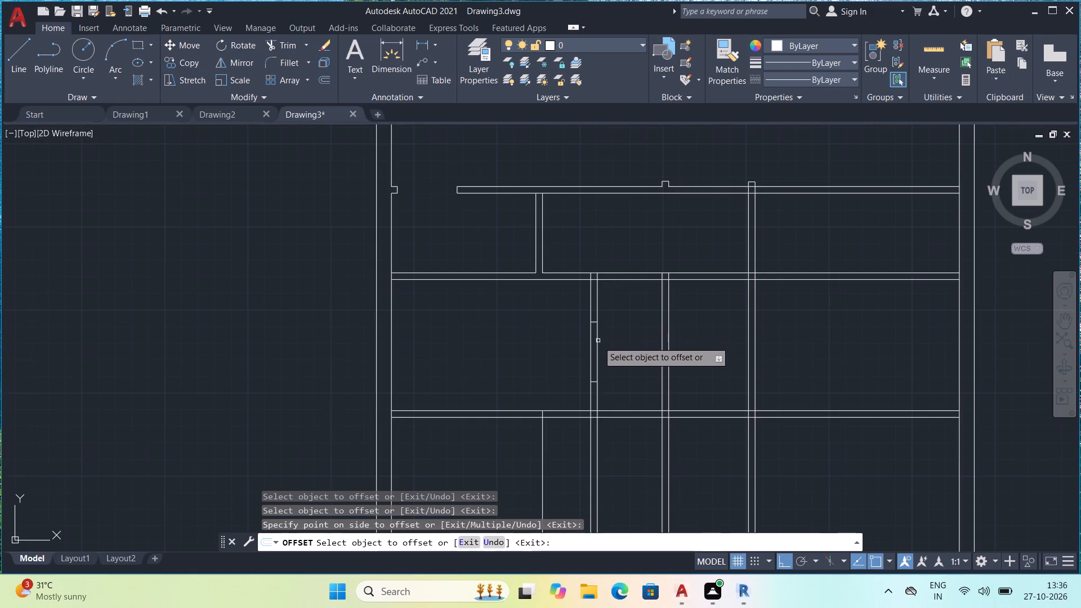
pyautogui.moveTo(601, 347); pyautogui.dragTo(604, 305, button='middle')
pyautogui.press('Escape')
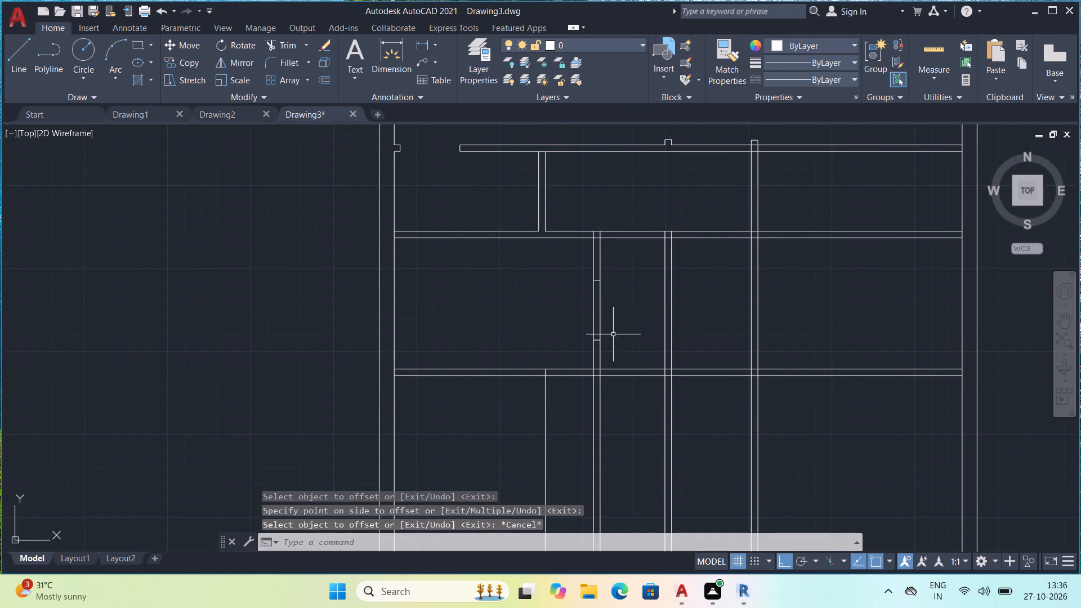
# Trim both faces of the vertical partition between the two jamb lines to cut the door opening.
pyautogui.press('t')
pyautogui.press('r')
pyautogui.press('space')
pyautogui.click(691, 405)
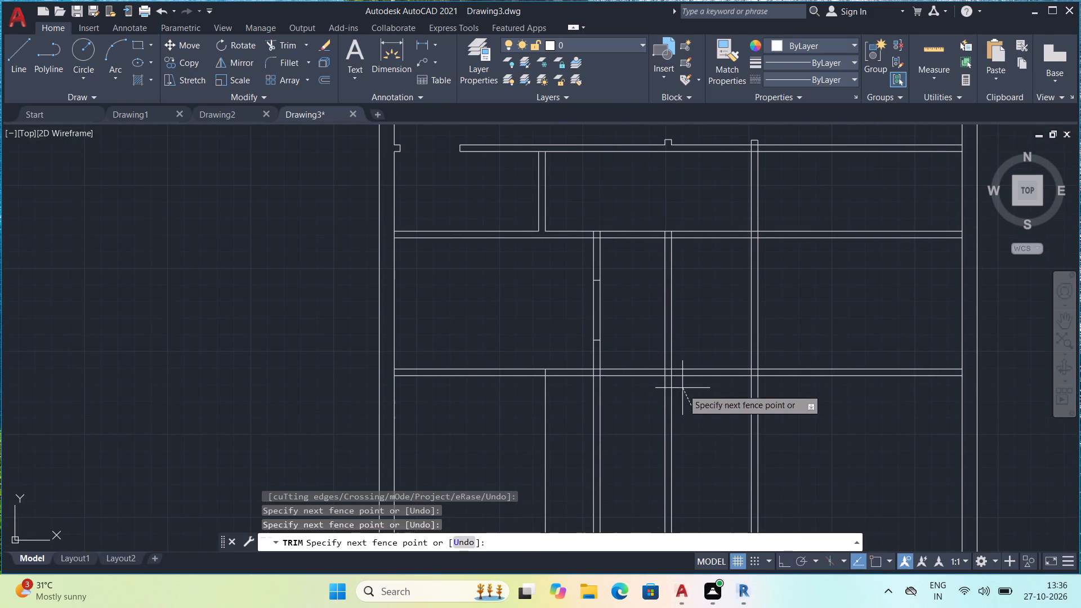
pyautogui.click(690, 396)
pyautogui.click(611, 318)
pyautogui.click(577, 323)
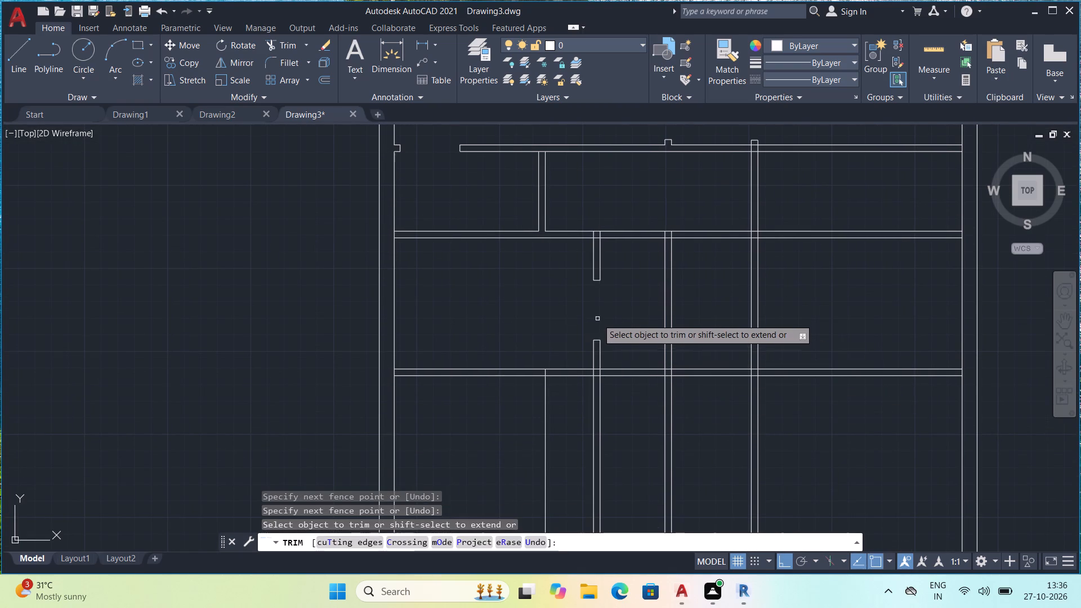
# Trim away the double vertical partition just right of the new door opening, between the two horizontal partitions.
pyautogui.scroll(-1, 598, 319)
pyautogui.scroll(1, 617, 312)
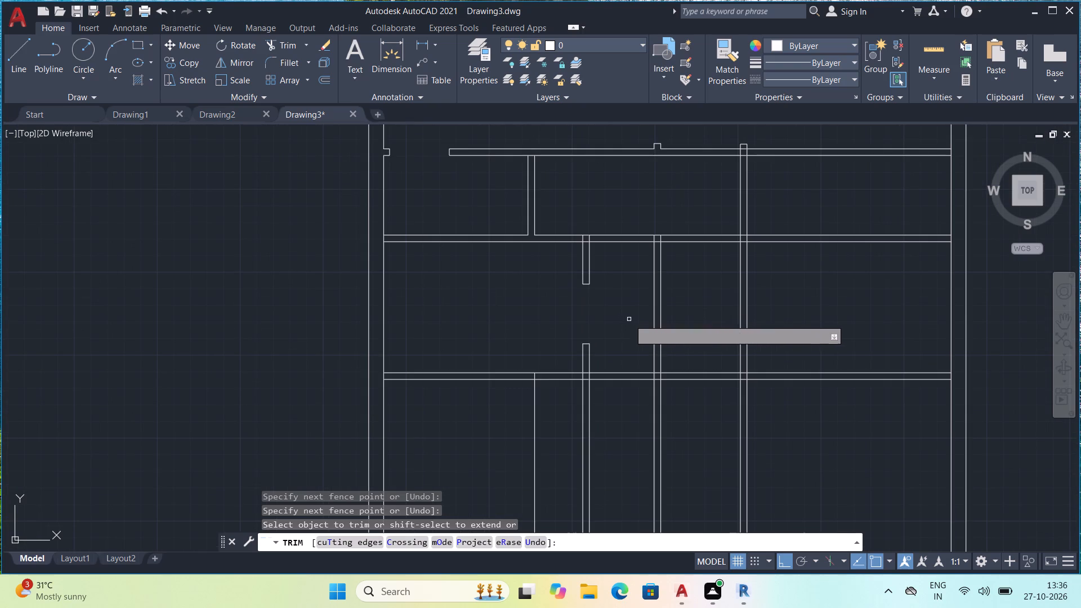
pyautogui.click(638, 303)
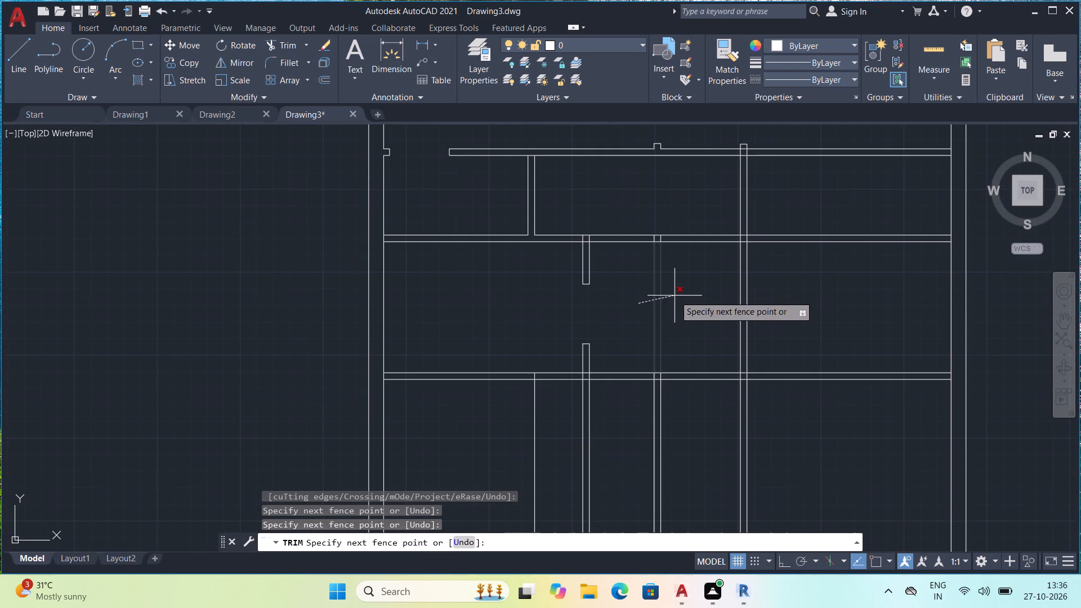
pyautogui.click(674, 296)
# Below the lowest horizontal partition, trim away the single vertical line and the two double vertical partitions nearest to it.
pyautogui.scroll(-1, 693, 327)
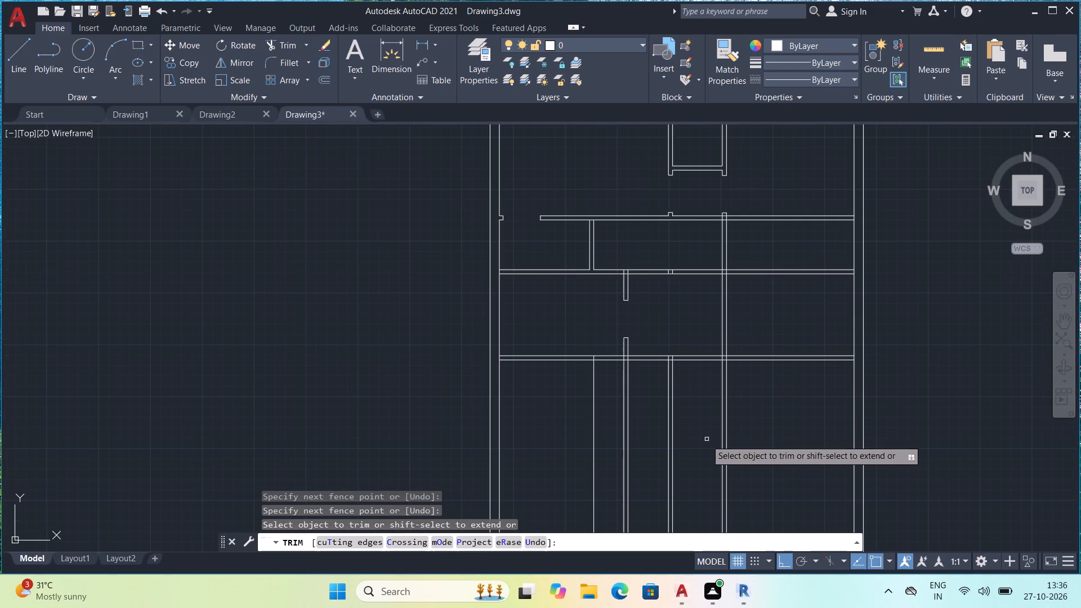
pyautogui.moveTo(686, 437); pyautogui.dragTo(686, 342, button='middle')
pyautogui.click(565, 325)
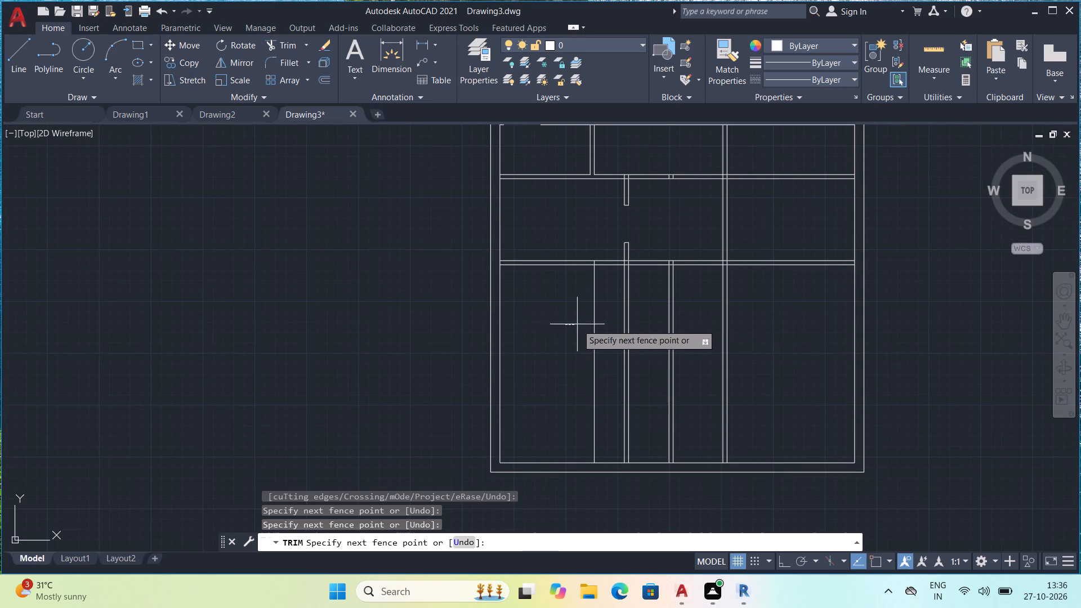
pyautogui.click(641, 328)
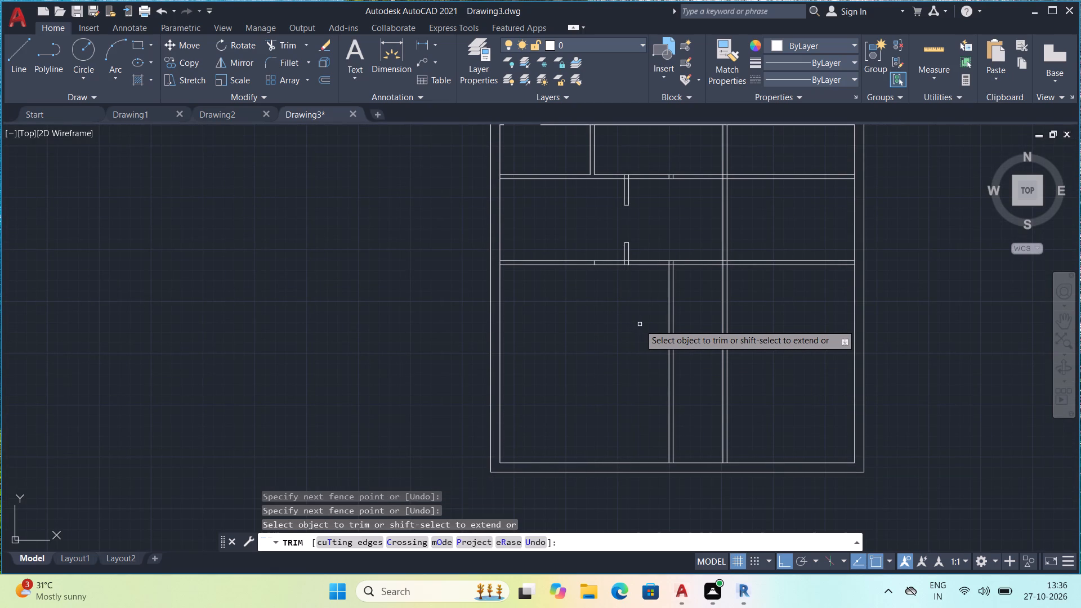
pyautogui.moveTo(640, 325); pyautogui.dragTo(647, 325)
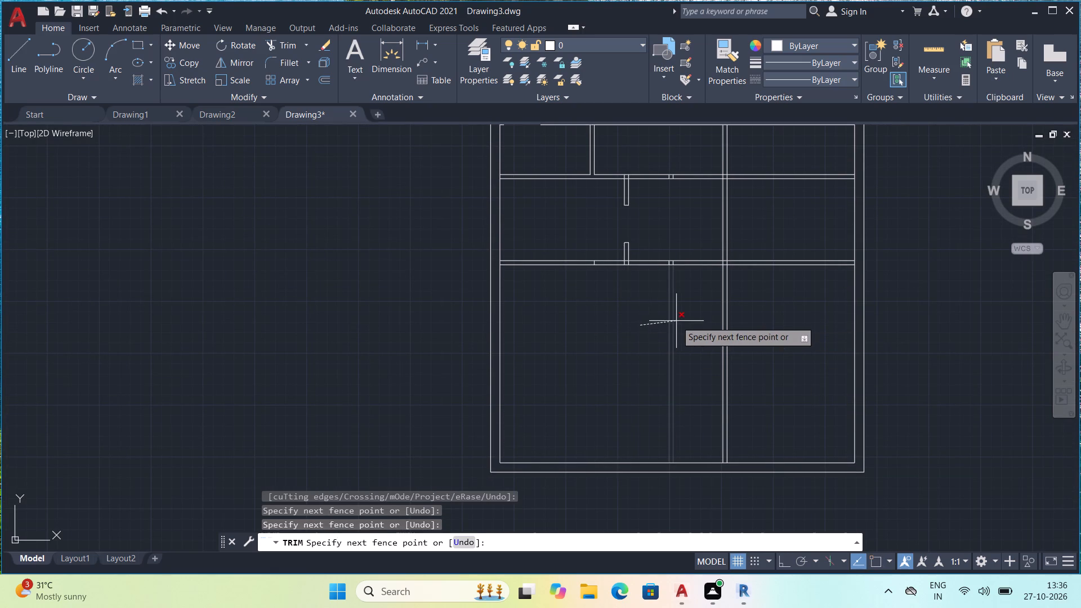
pyautogui.moveTo(676, 321); pyautogui.dragTo(671, 325)
pyautogui.press('Escape')
pyautogui.press('Escape')
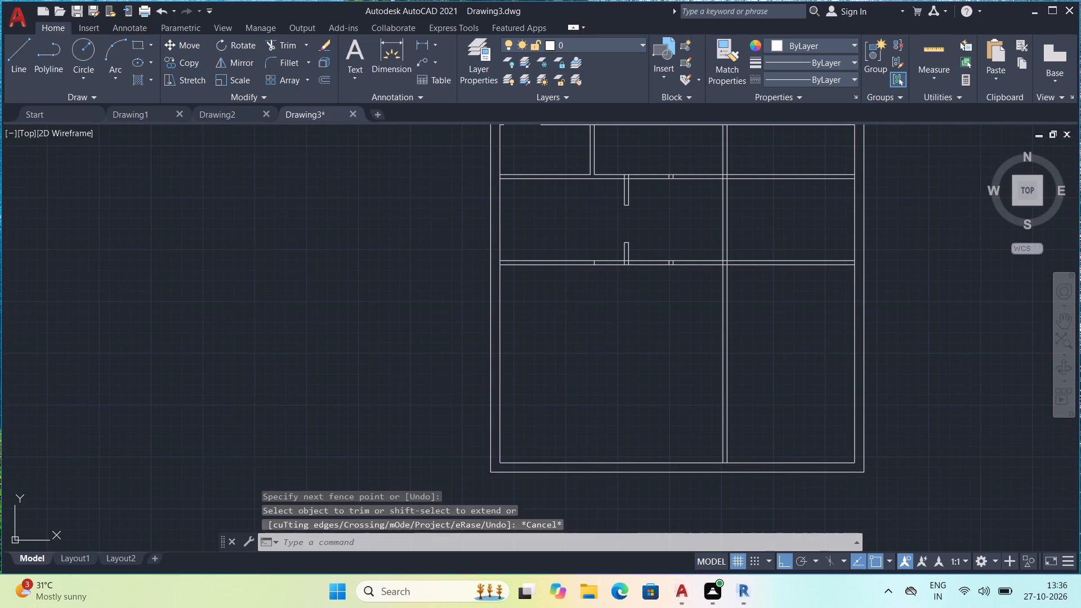
pyautogui.press('Escape')
pyautogui.press('Escape')
pyautogui.press('Escape')
pyautogui.press('Escape')
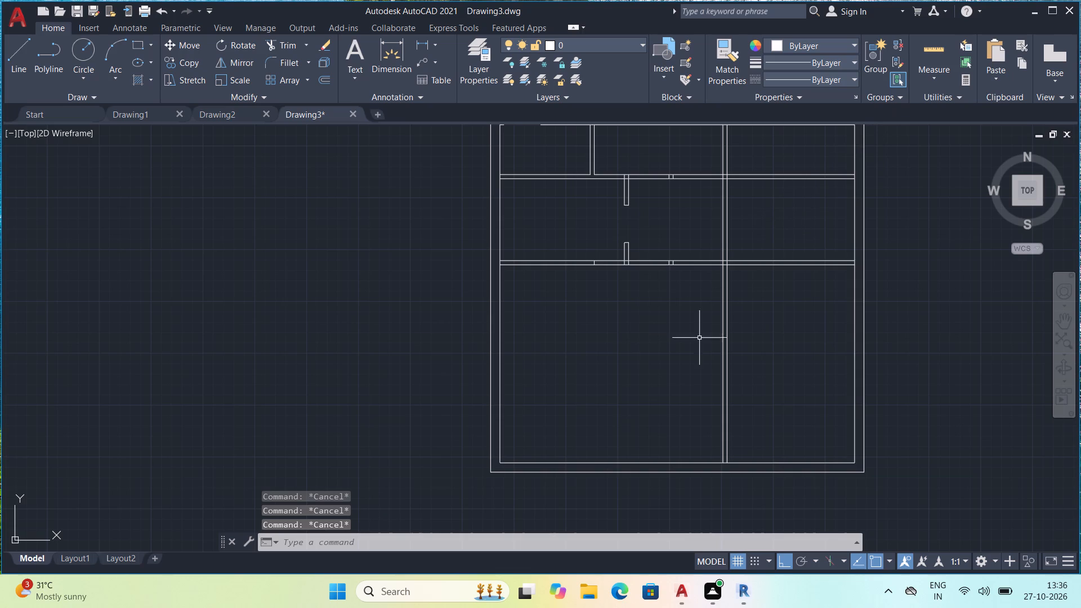
# Offset the inner face of the left outer wall 9'8" to the right.
pyautogui.write('o')
pyautogui.press('space')
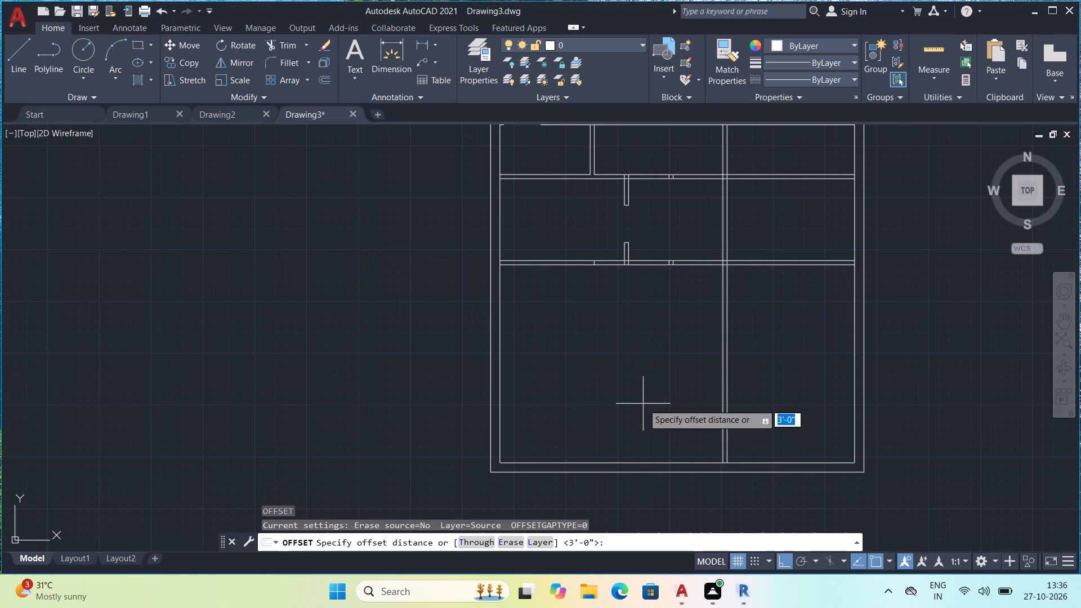
pyautogui.press('9')
pyautogui.write('\'8"')
pyautogui.press('space')
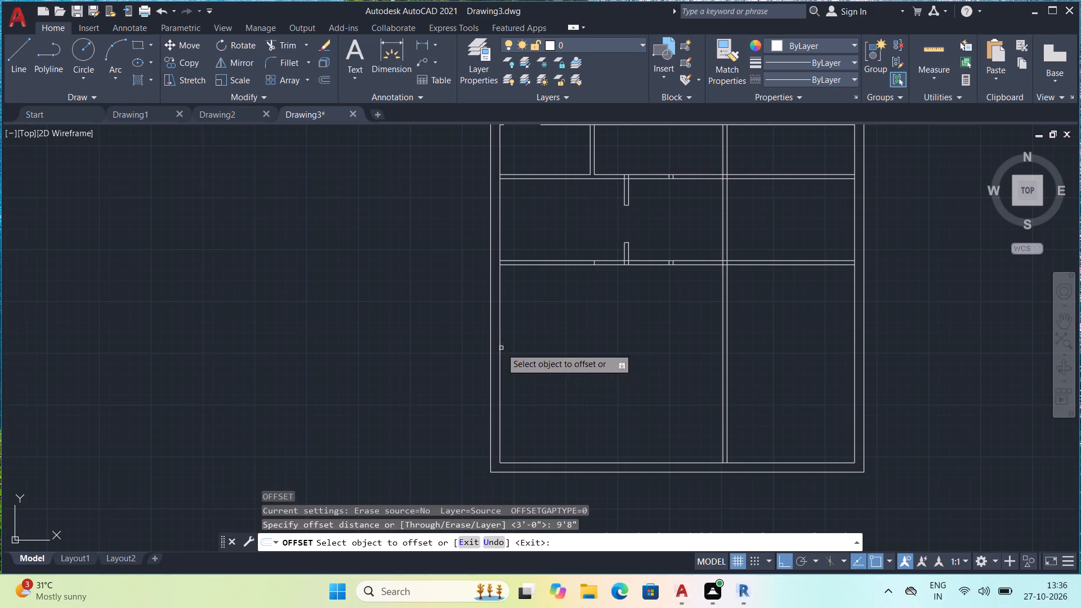
pyautogui.click(499, 346)
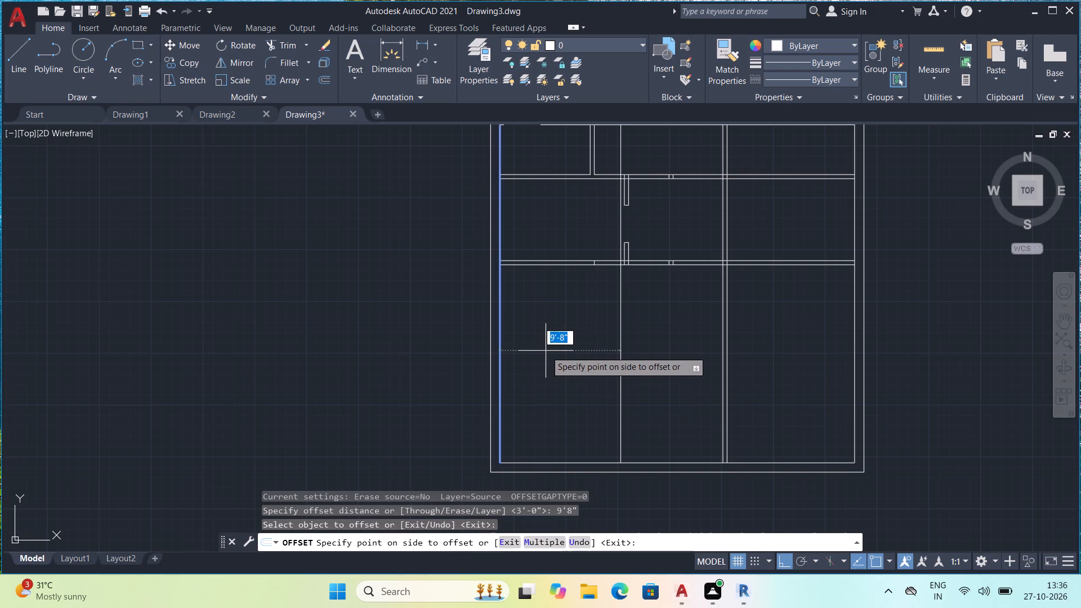
pyautogui.click(546, 351)
pyautogui.press('Escape')
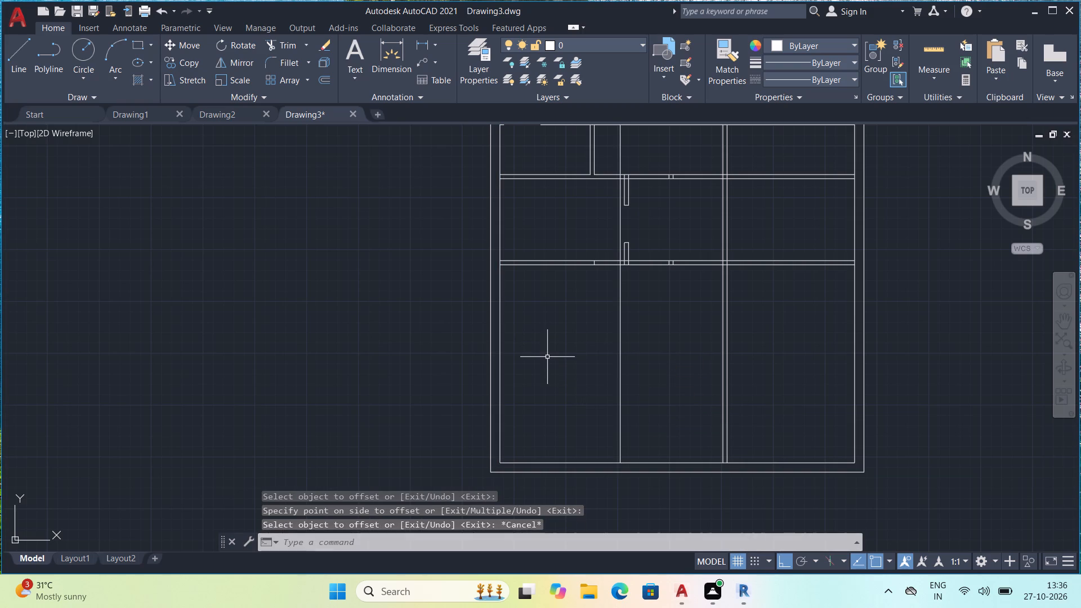
# Offset the lower face of the lowest horizontal partition 6'6" downward.
pyautogui.write('o 6\'6"')
pyautogui.press('space')
pyautogui.click(537, 265)
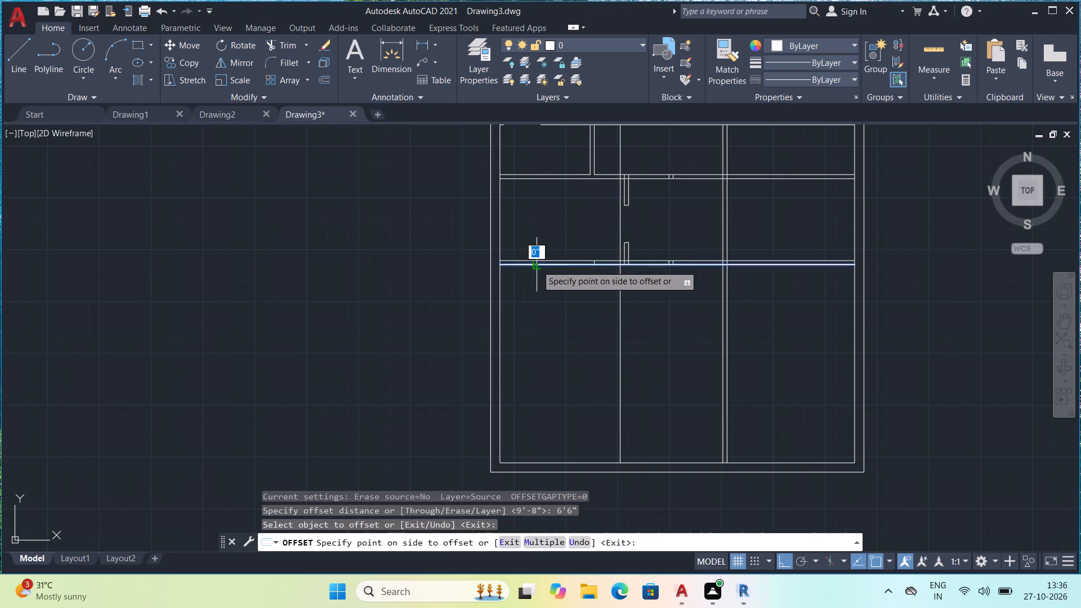
pyautogui.click(550, 309)
# Measure the width and height of the new room enclosed by the two offset lines.
pyautogui.click(919, 53)
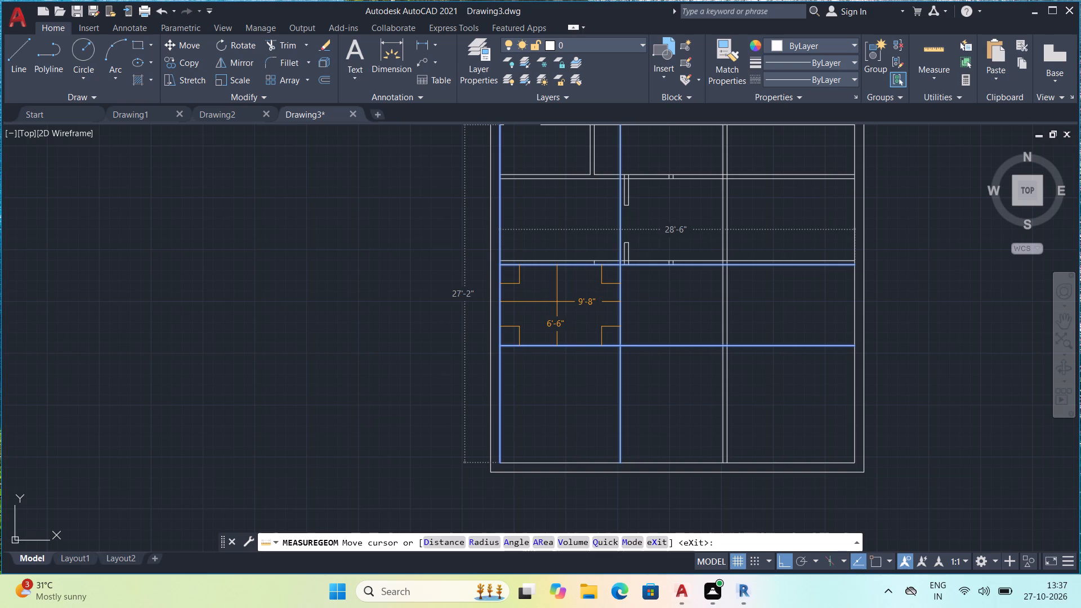
pyautogui.press('Escape')
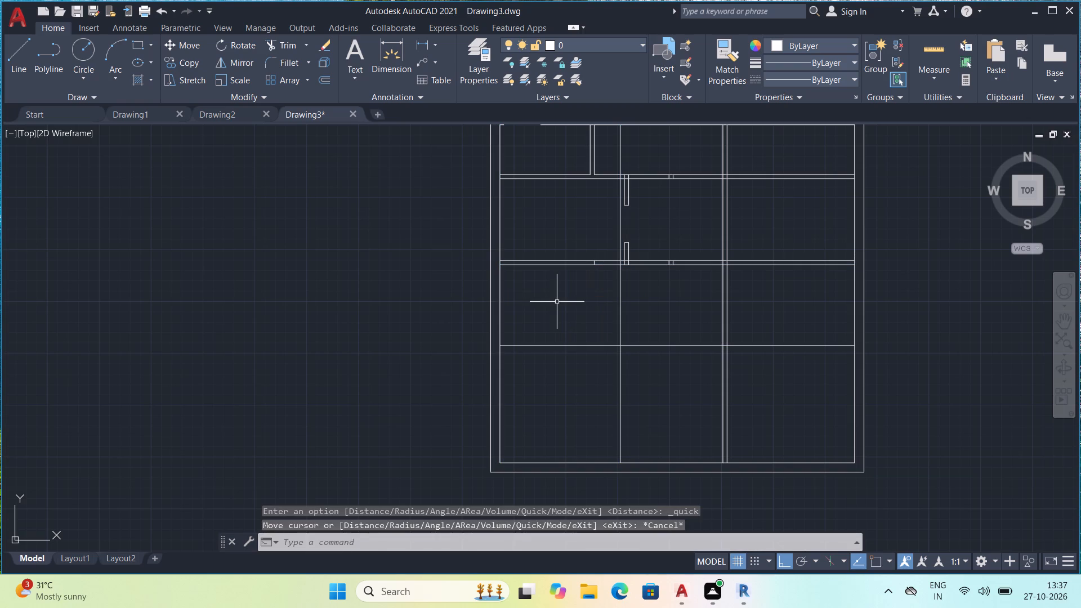
# Offset the new horizontal line 4" downward and the new vertical line 4" to the right to form partitions.
pyautogui.write('o')
pyautogui.press('space')
pyautogui.write('4"')
pyautogui.press('space')
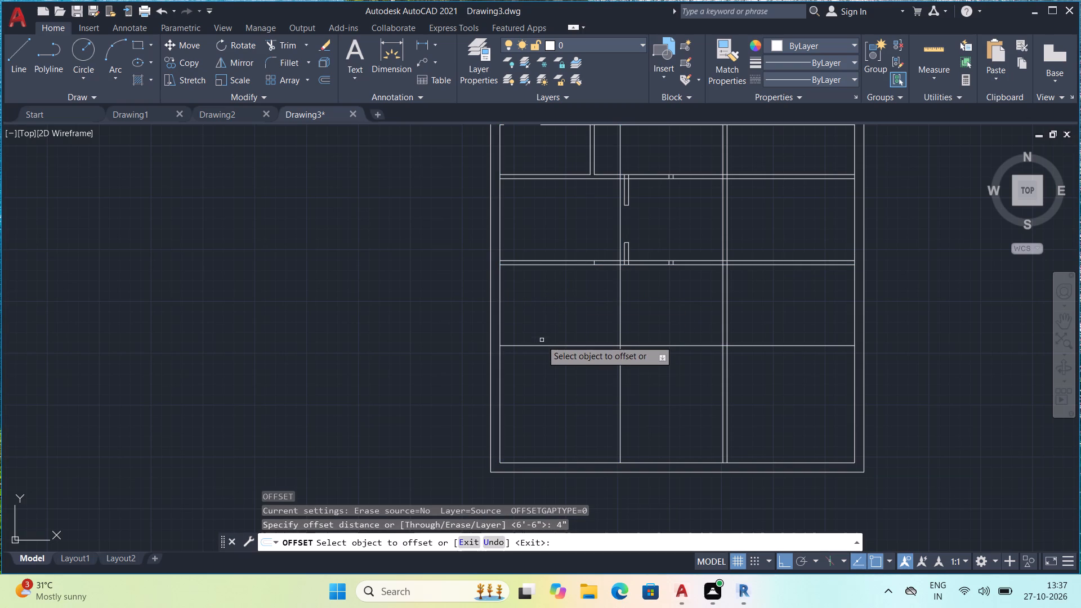
pyautogui.click(546, 345)
pyautogui.click(551, 359)
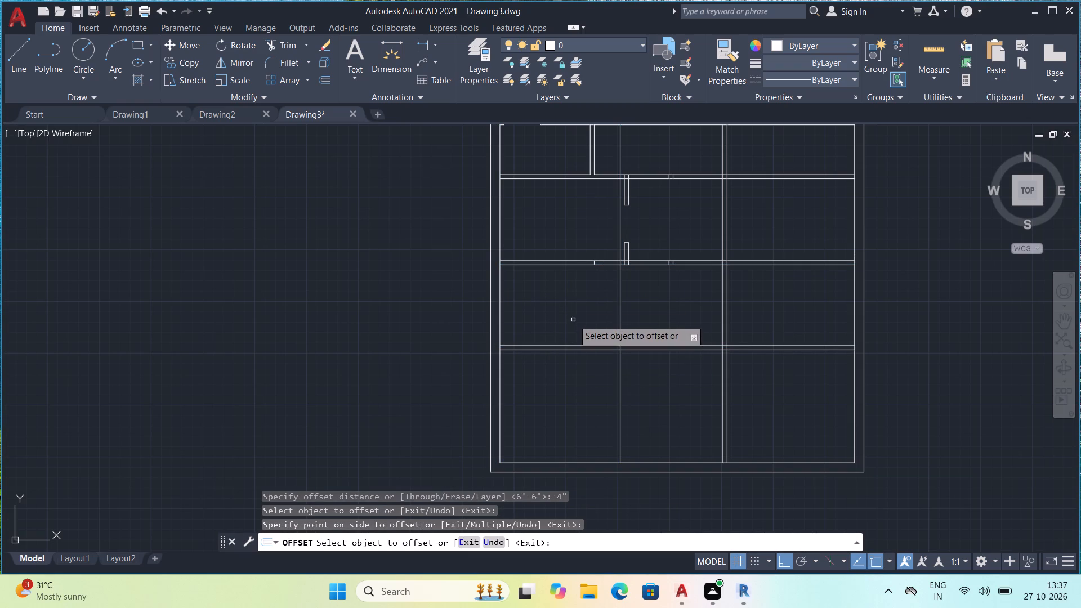
pyautogui.click(624, 321)
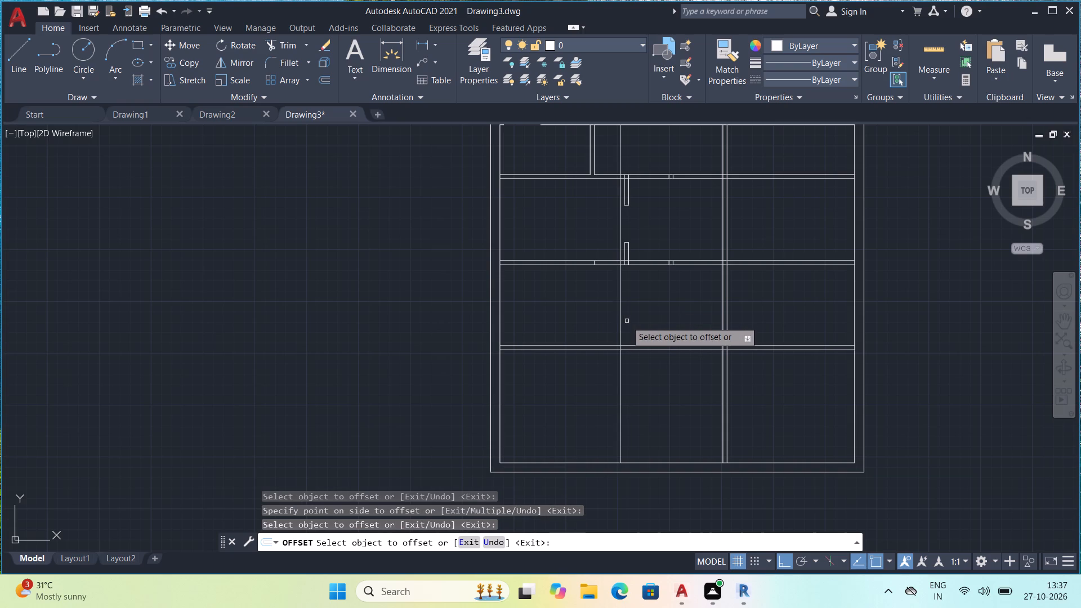
pyautogui.click(620, 327)
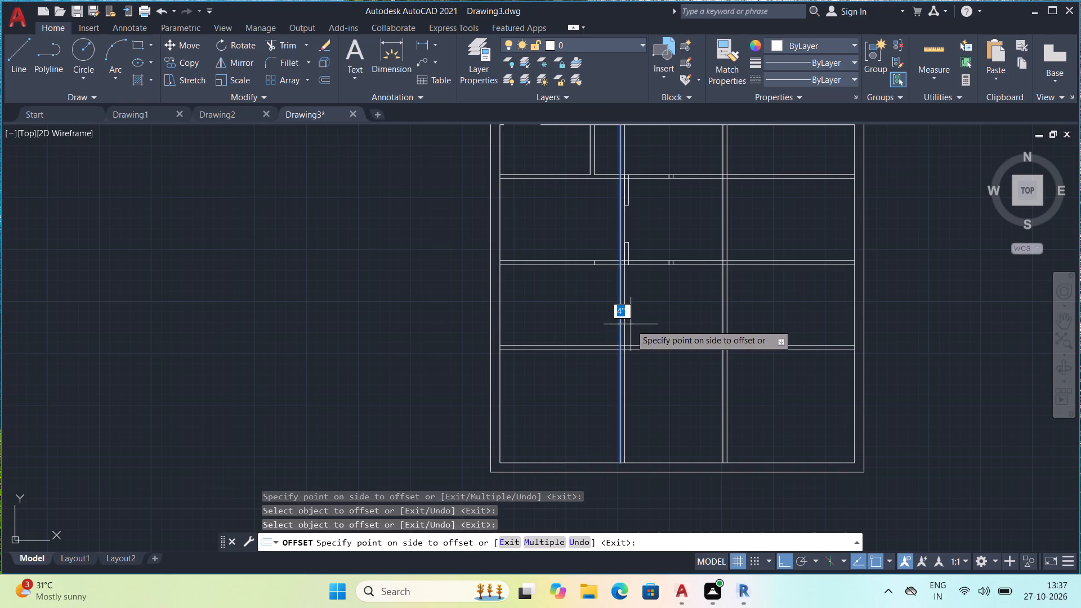
pyautogui.click(631, 324)
pyautogui.scroll(1, 637, 318)
pyautogui.press('Escape')
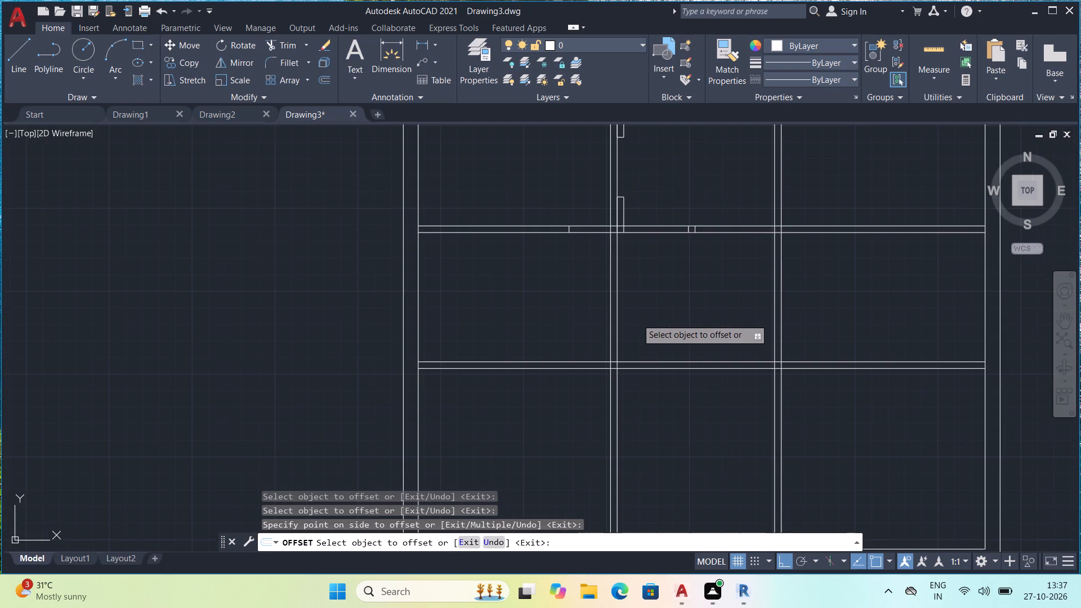
# Trim away the new double vertical line in the two spaces above the new room, up to the upper horizontal partition.
pyautogui.press('t')
pyautogui.write('r')
pyautogui.press('space')
pyautogui.scroll(-1, 635, 320)
pyautogui.moveTo(635, 317); pyautogui.dragTo(636, 326, button='middle')
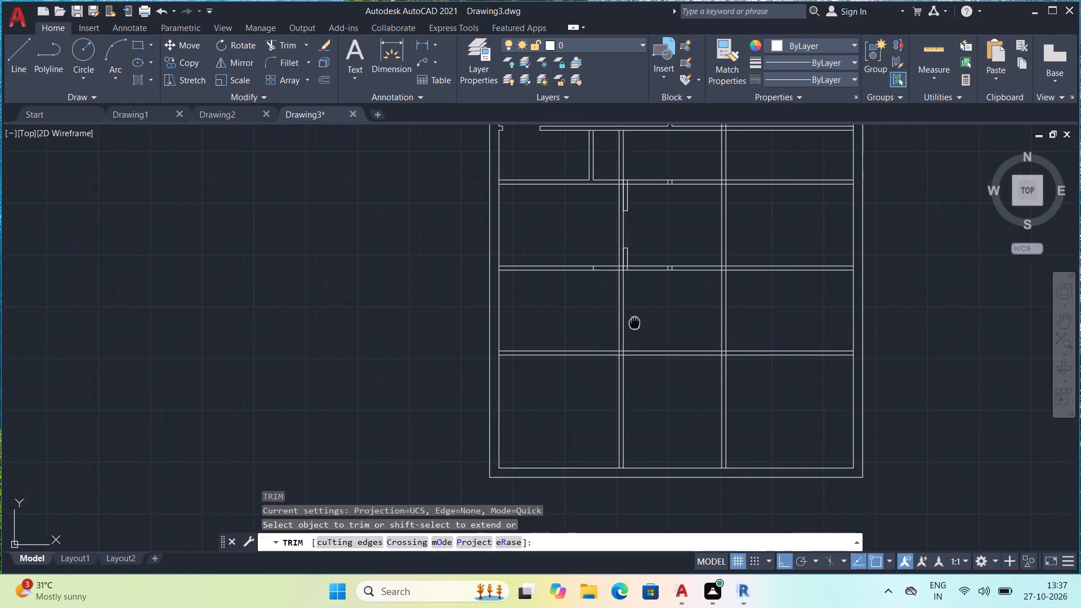
pyautogui.moveTo(636, 326); pyautogui.dragTo(646, 366, button='middle')
pyautogui.click(646, 277)
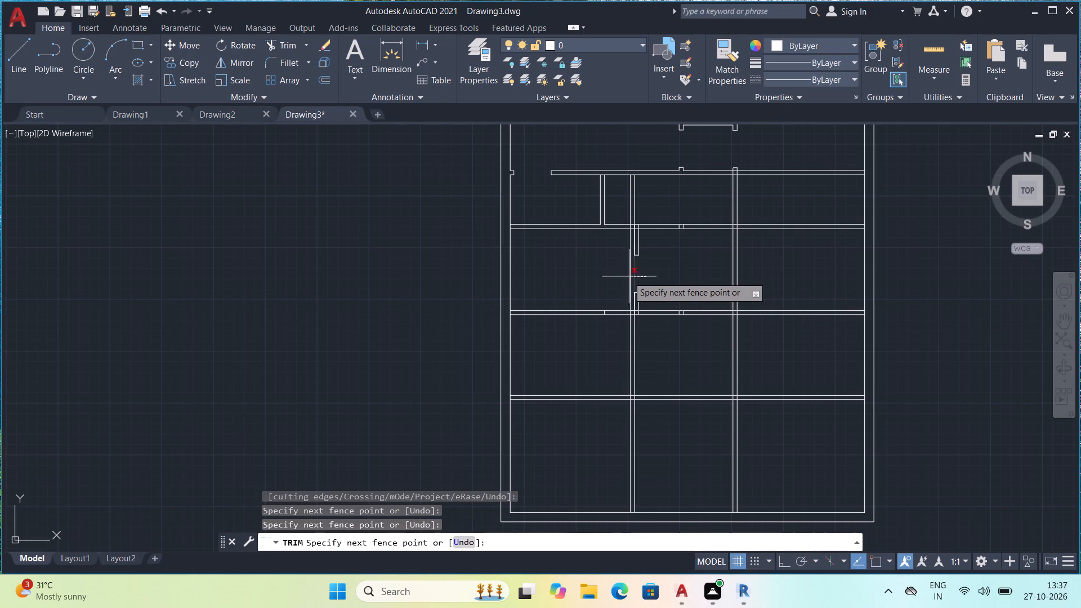
pyautogui.click(618, 277)
pyautogui.scroll(3, 633, 231)
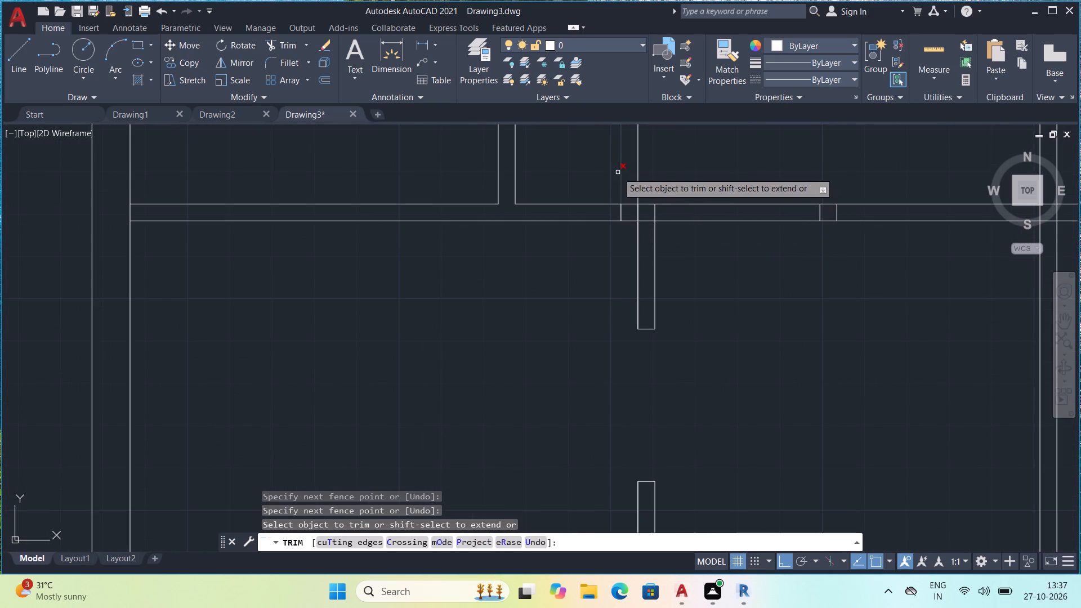
pyautogui.click(617, 172)
pyautogui.click(655, 166)
pyautogui.scroll(-3, 655, 167)
pyautogui.scroll(-2, 684, 216)
pyautogui.moveTo(682, 216); pyautogui.dragTo(668, 237, button='middle')
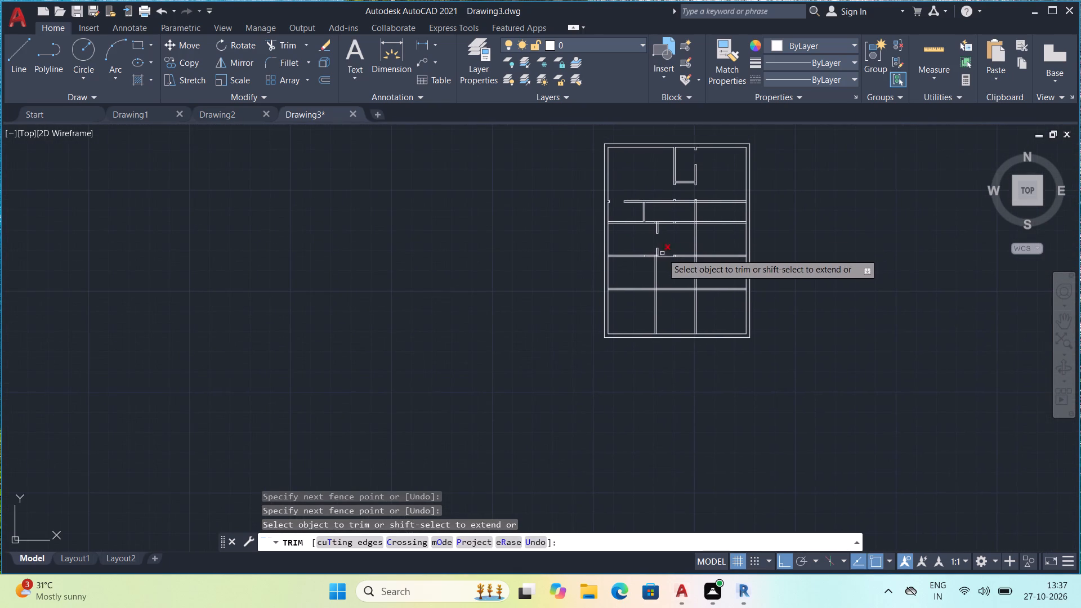
# Trim away the new double vertical line between the new horizontal partition and the bottom outer wall.
pyautogui.scroll(1, 663, 240)
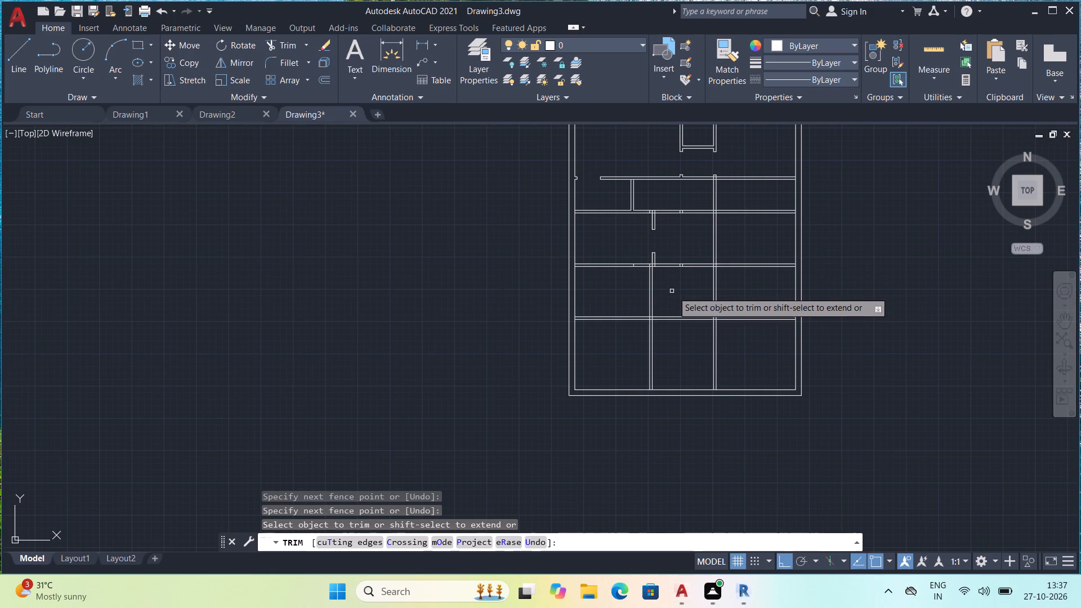
pyautogui.scroll(1, 674, 297)
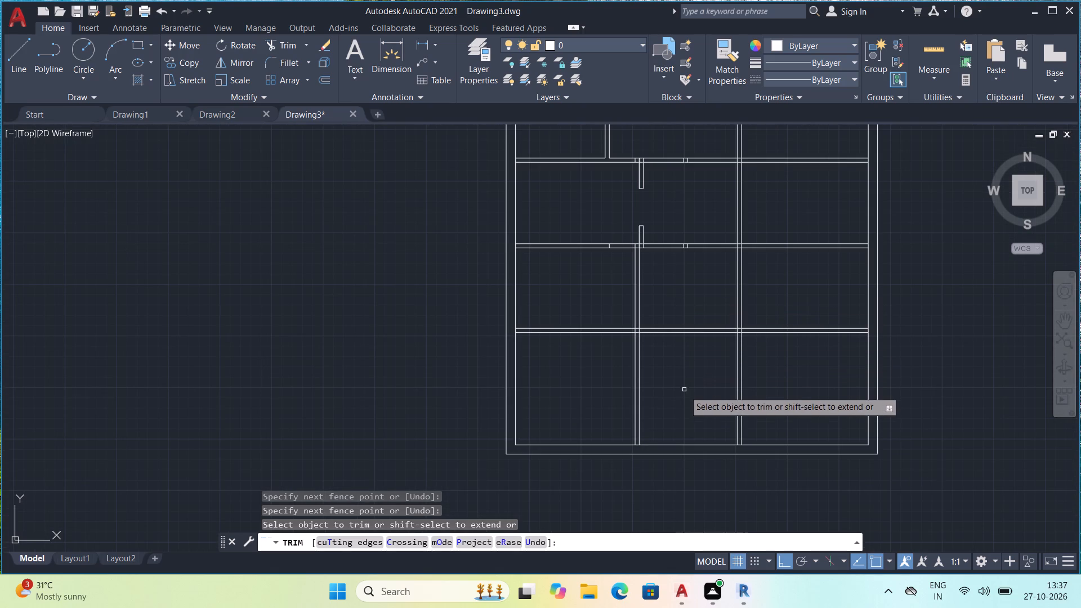
pyautogui.click(678, 386)
pyautogui.click(602, 400)
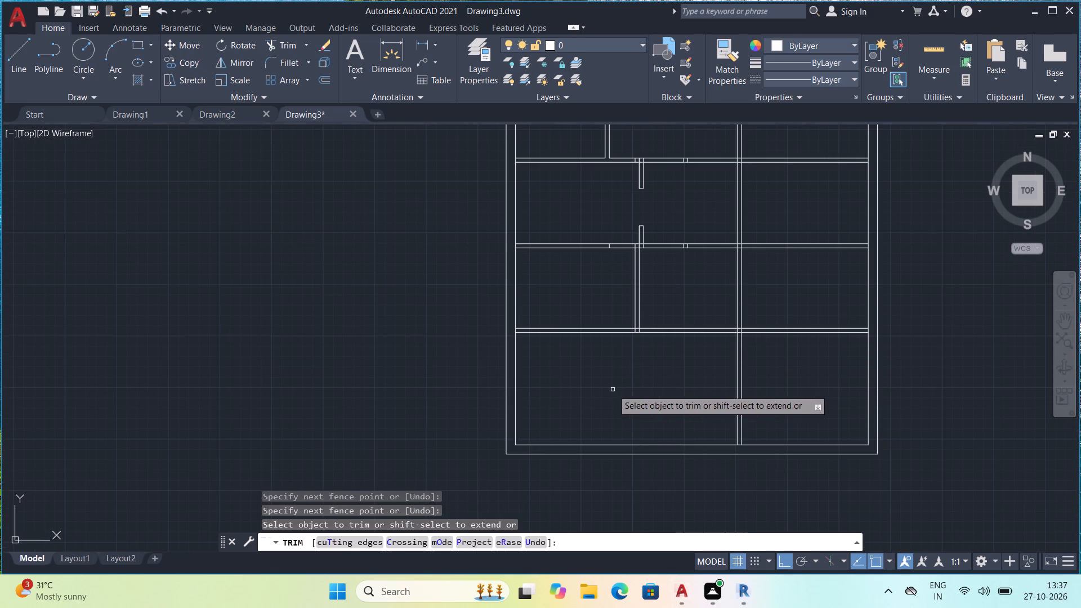
# Measure the new room and the space below it along the bottom outer wall.
pyautogui.click(930, 50)
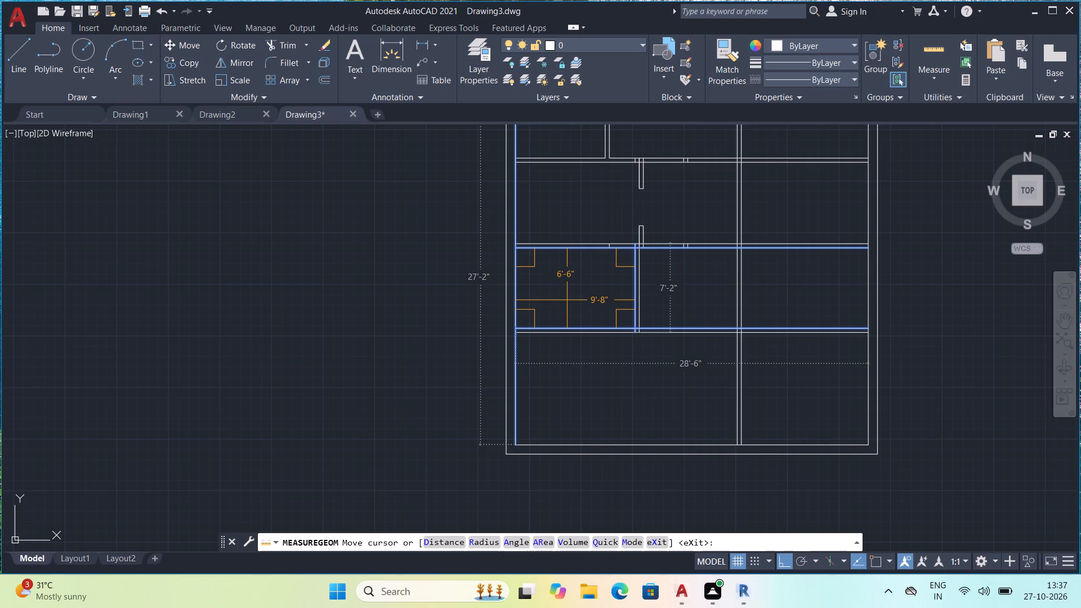
pyautogui.press('Escape')
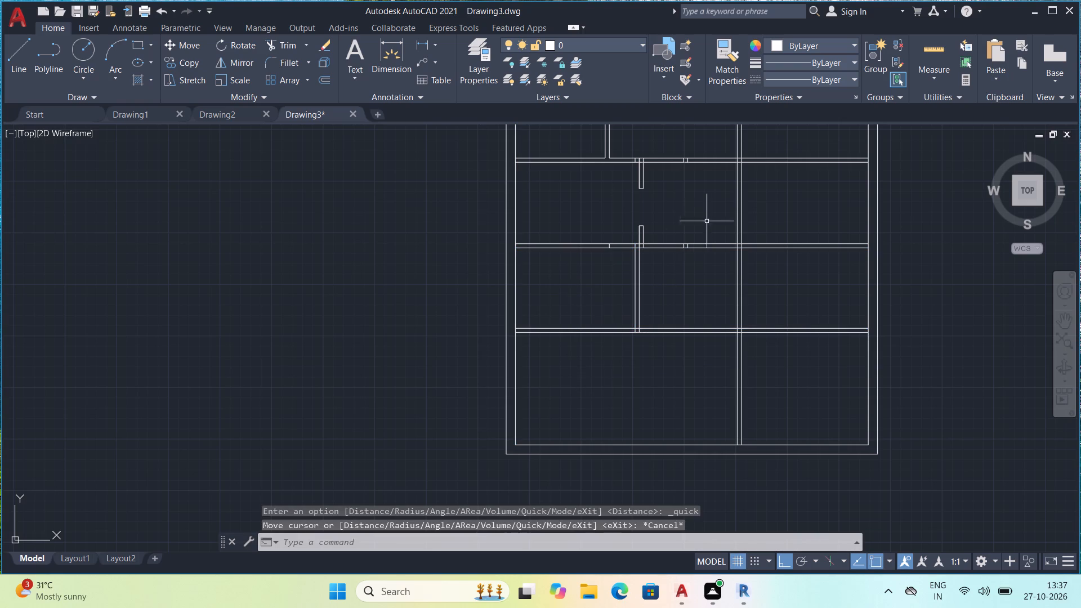
pyautogui.click(922, 43)
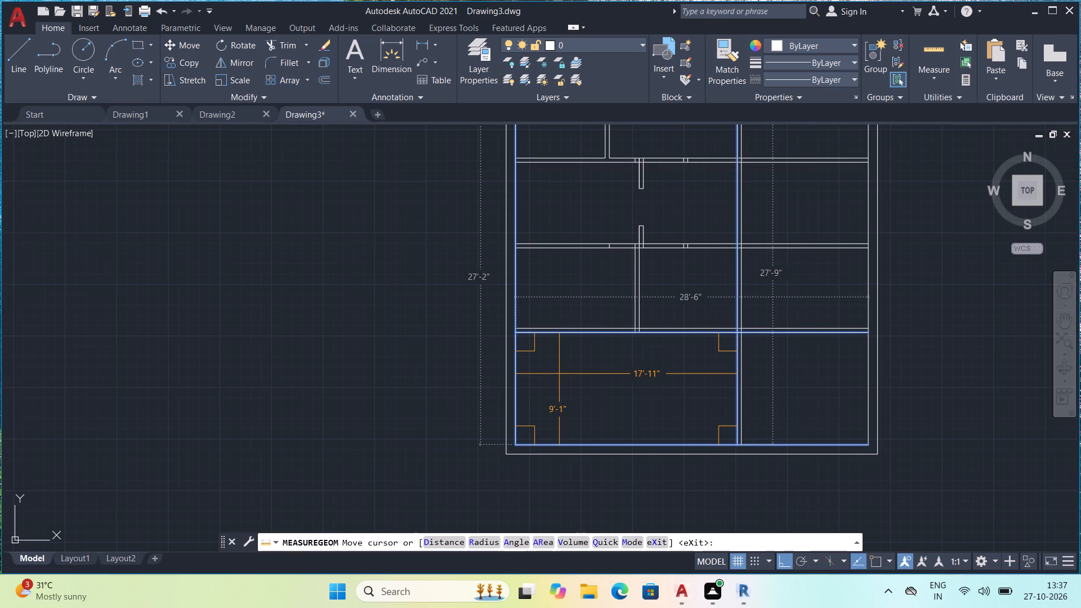
pyautogui.press('Escape')
pyautogui.press('Escape')
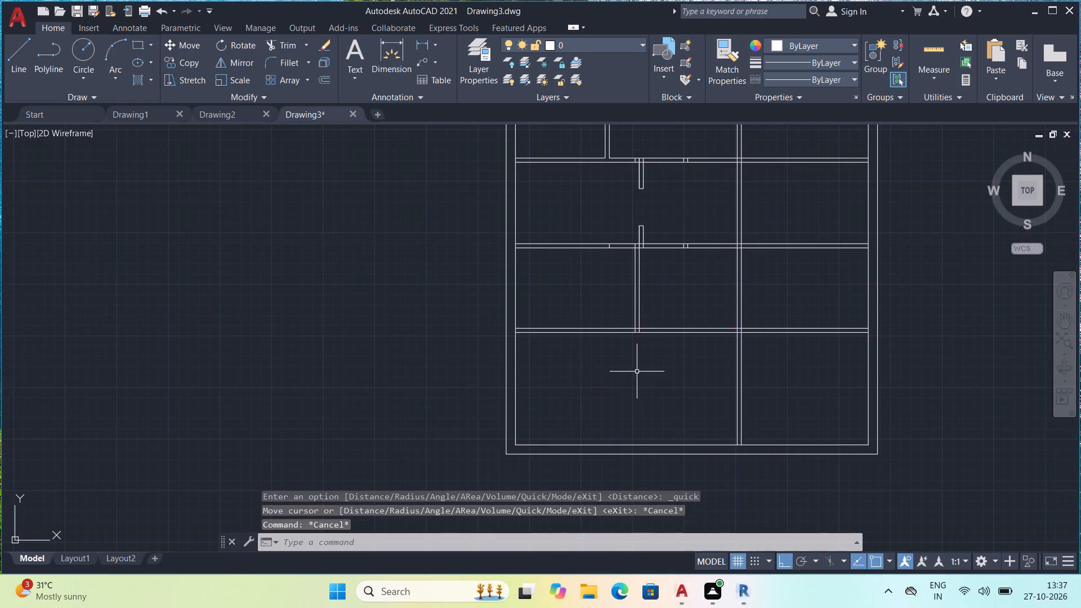
pyautogui.press('Escape')
# Trim away the long double vertical partition between the lowest horizontal partition and the bottom outer wall.
pyautogui.write('tr')
pyautogui.press('space')
pyautogui.moveTo(662, 392); pyautogui.dragTo(663, 392)
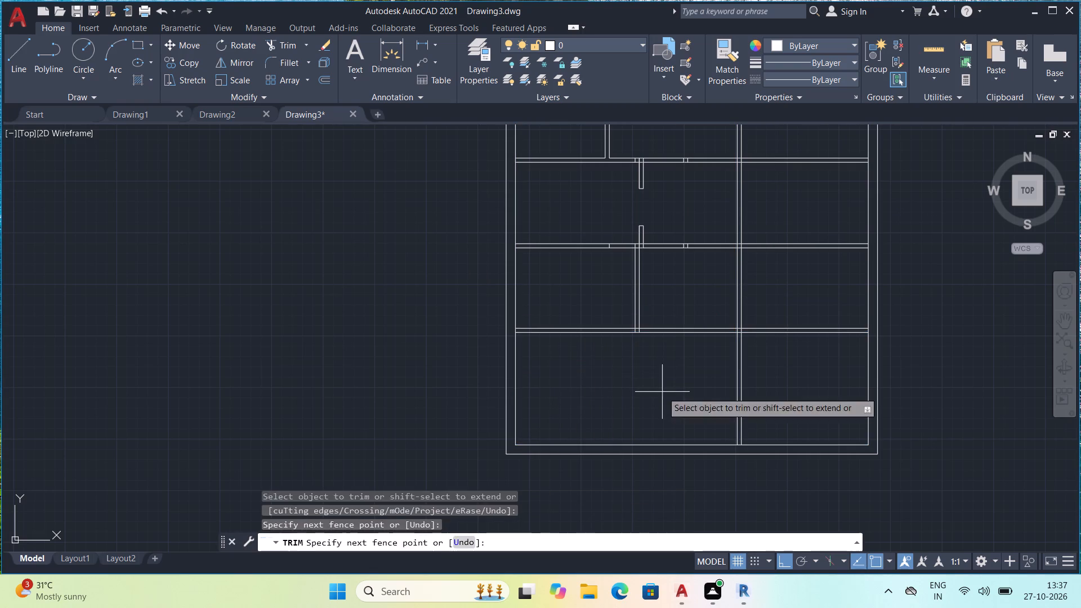
pyautogui.moveTo(663, 392); pyautogui.dragTo(673, 388)
pyautogui.moveTo(786, 374); pyautogui.dragTo(745, 386)
pyautogui.scroll(-1, 719, 387)
pyautogui.moveTo(722, 399); pyautogui.dragTo(678, 449, button='middle')
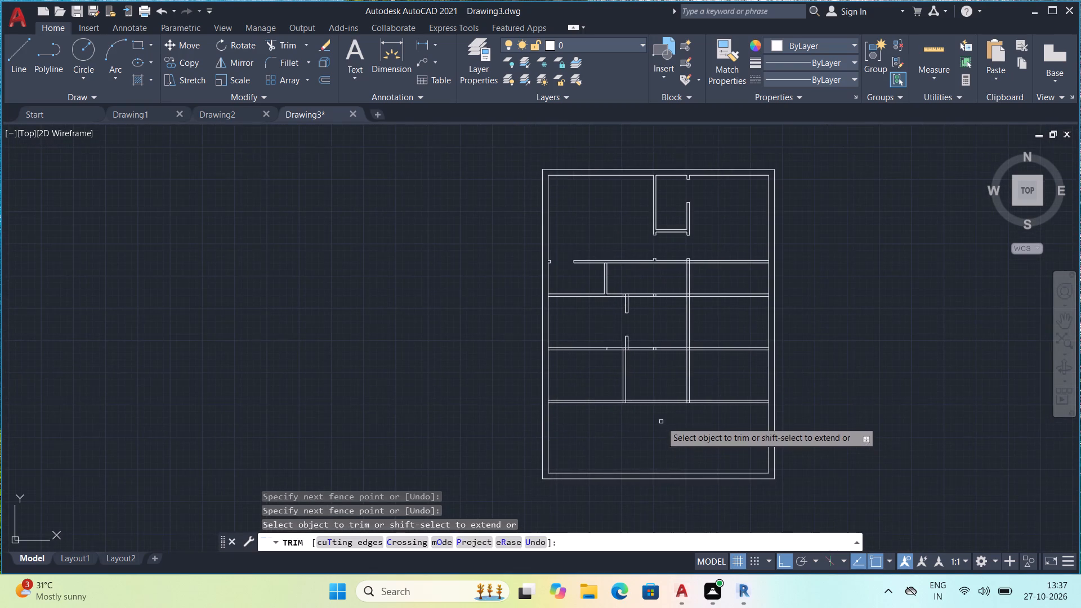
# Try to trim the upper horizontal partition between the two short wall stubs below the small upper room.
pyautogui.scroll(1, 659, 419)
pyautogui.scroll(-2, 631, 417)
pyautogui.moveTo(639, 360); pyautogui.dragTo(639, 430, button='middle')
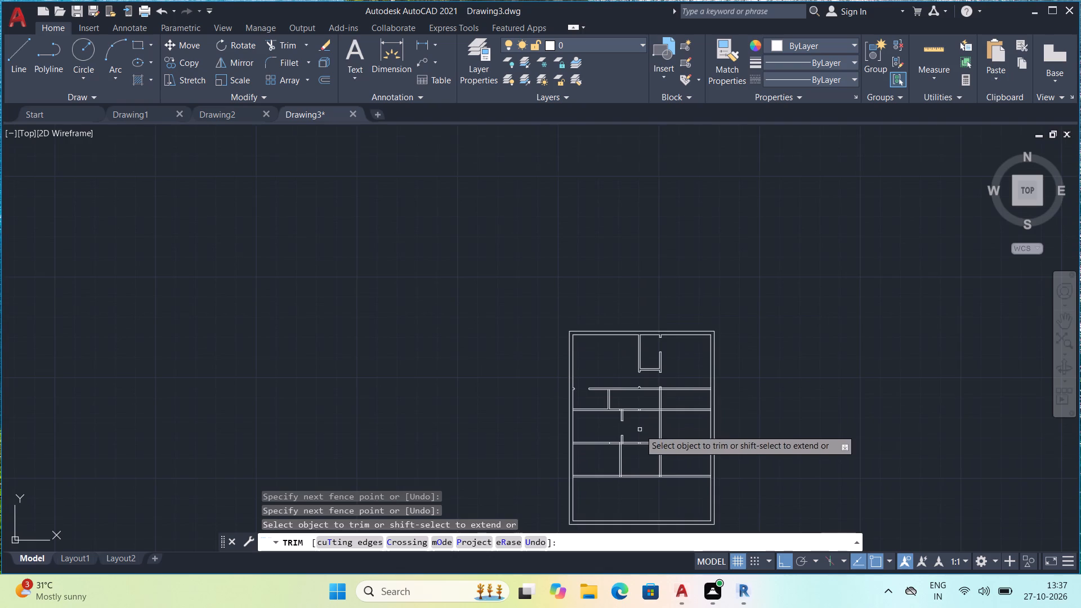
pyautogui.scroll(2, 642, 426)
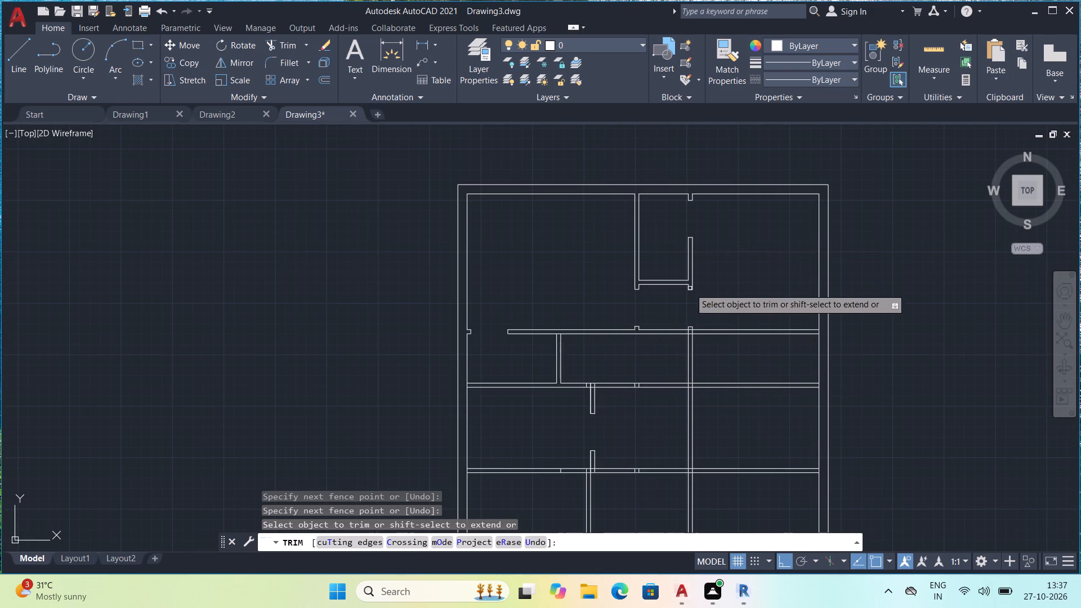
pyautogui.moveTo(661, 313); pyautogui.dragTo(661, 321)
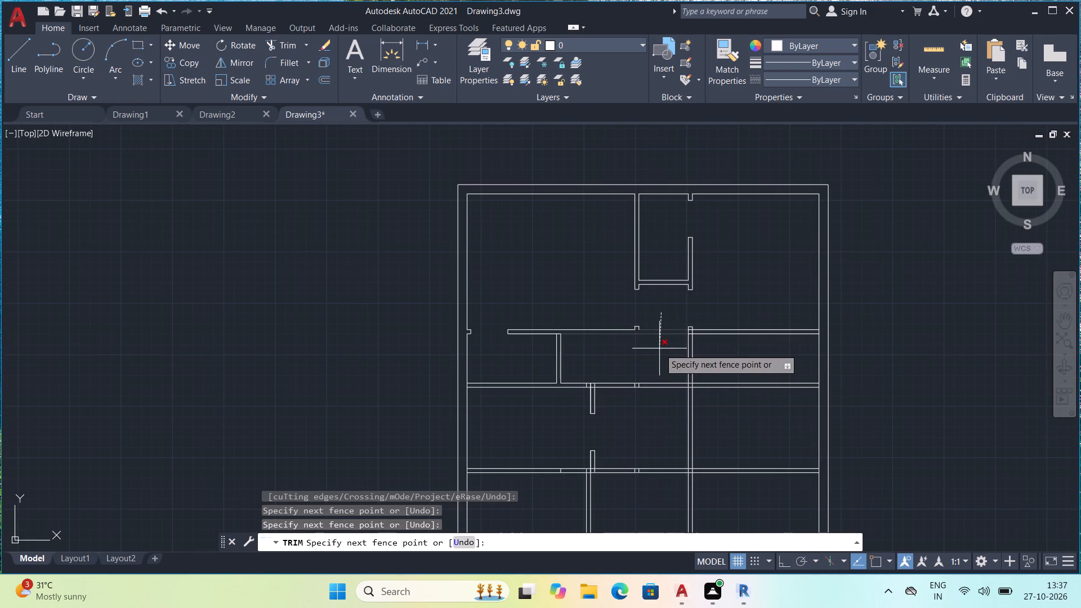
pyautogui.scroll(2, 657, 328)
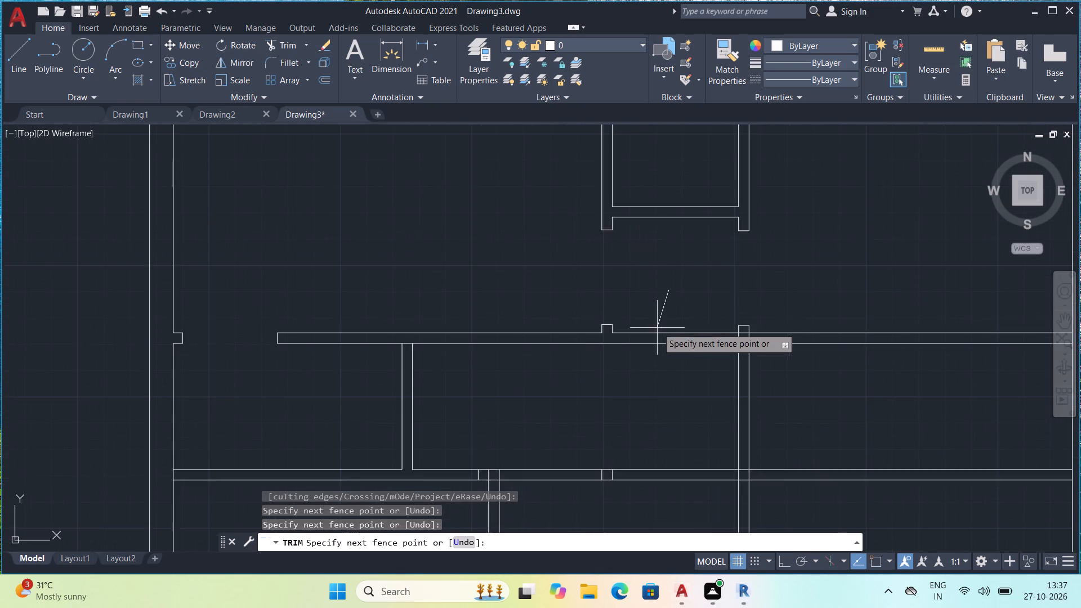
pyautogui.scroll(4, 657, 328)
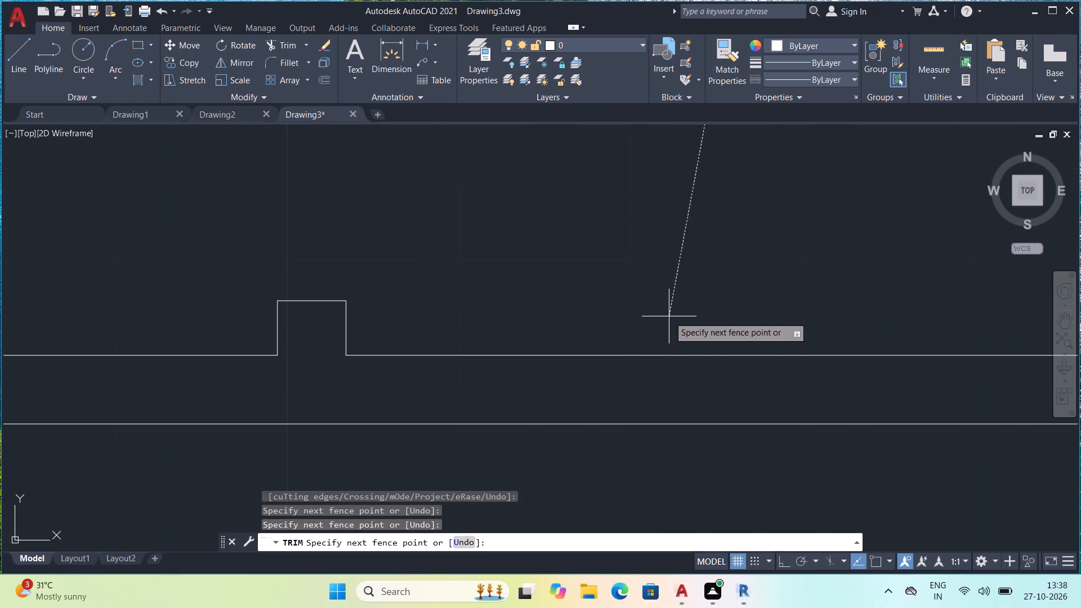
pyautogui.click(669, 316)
# Examine the upper horizontal partition along its length, from the door opening and wall stubs to its junction with the right outer wall.
pyautogui.scroll(-3, 679, 454)
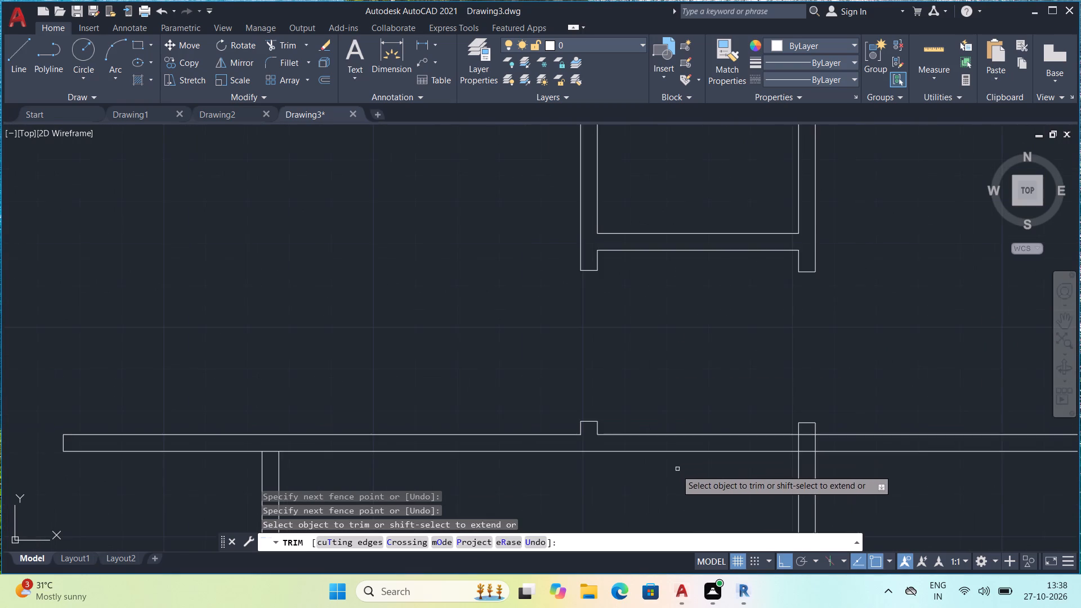
pyautogui.moveTo(717, 476); pyautogui.dragTo(644, 464, button='middle')
pyautogui.scroll(2, 641, 479)
pyautogui.scroll(2, 707, 458)
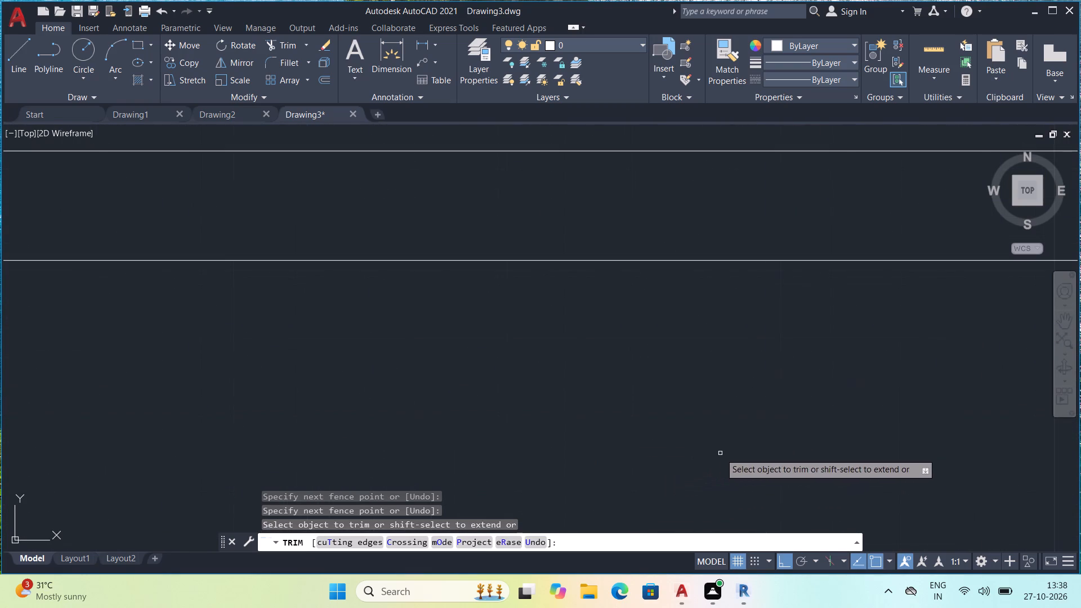
pyautogui.moveTo(695, 456); pyautogui.dragTo(540, 482, button='middle')
pyautogui.moveTo(819, 390); pyautogui.dragTo(459, 447, button='middle')
pyautogui.scroll(2, 646, 389)
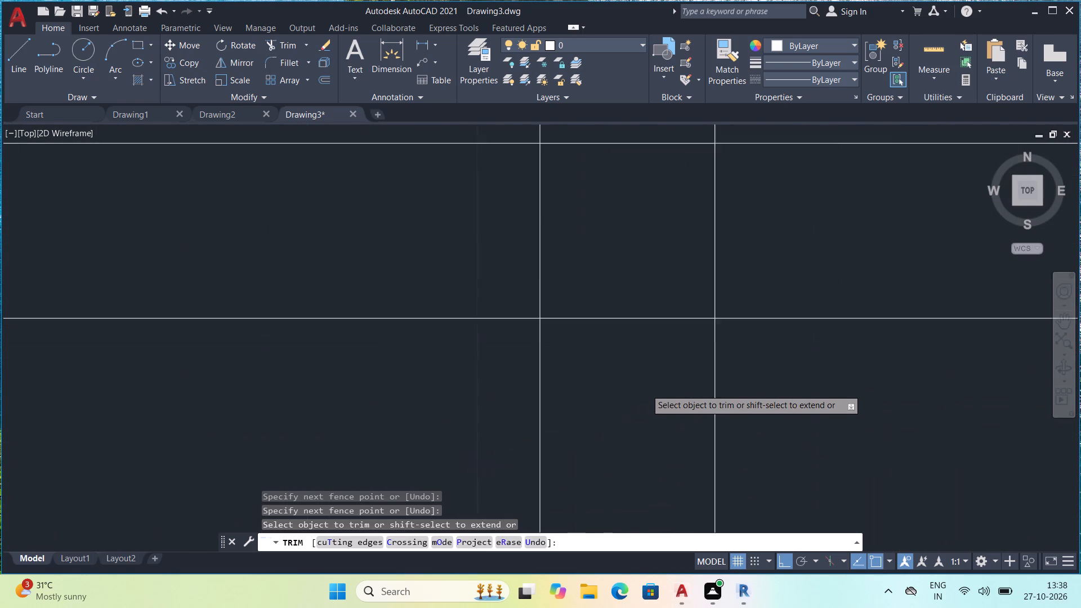
pyautogui.scroll(-7, 645, 385)
pyautogui.moveTo(823, 443); pyautogui.dragTo(729, 467, button='middle')
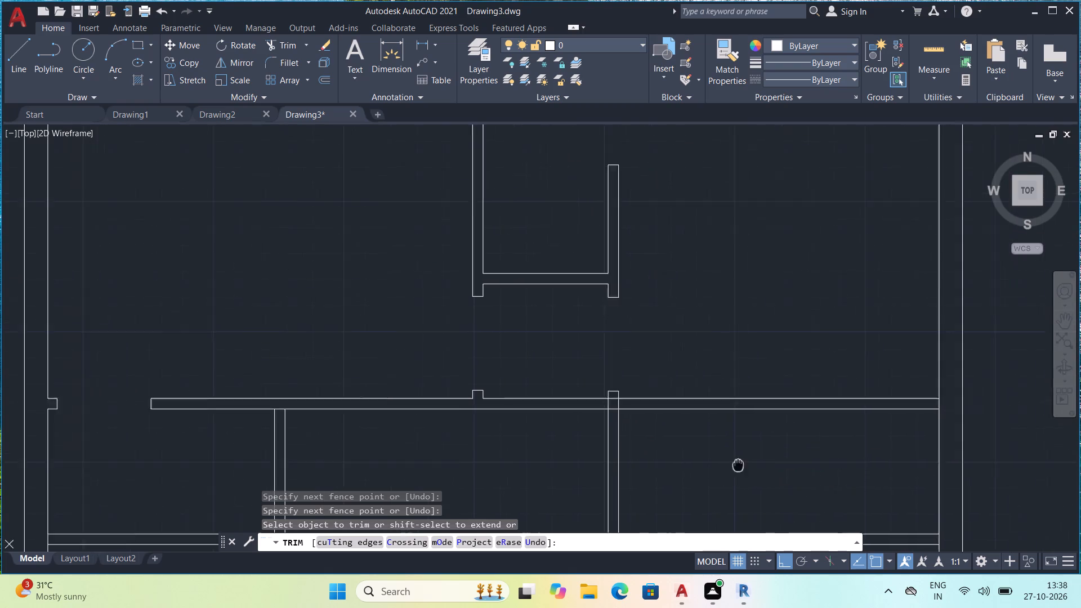
pyautogui.moveTo(729, 467); pyautogui.dragTo(459, 503, button='middle')
pyautogui.scroll(-1, 607, 470)
pyautogui.scroll(7, 607, 470)
pyautogui.scroll(3, 673, 444)
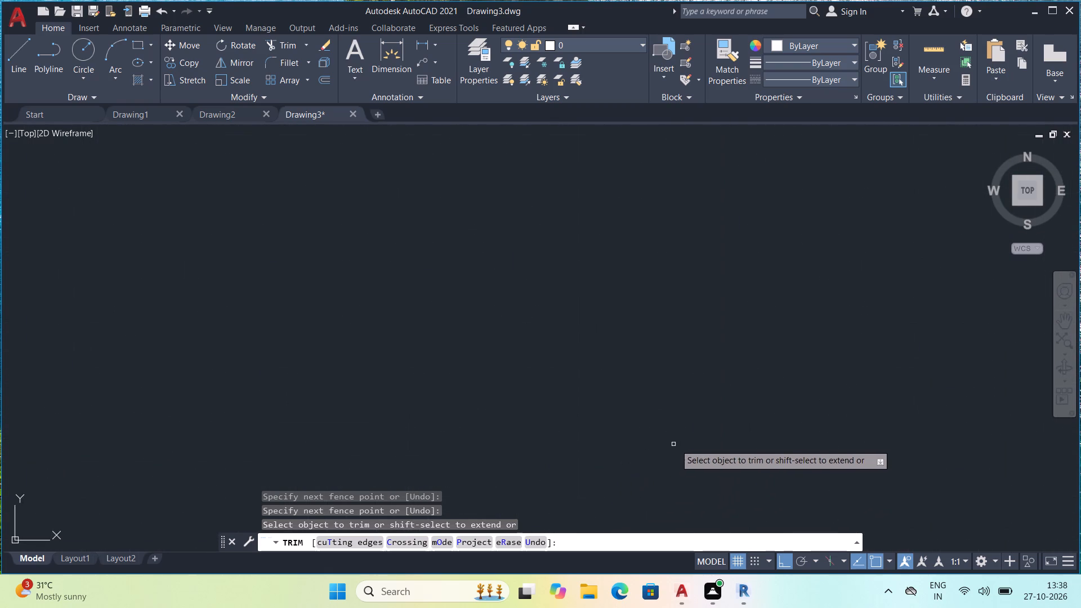
pyautogui.moveTo(807, 399); pyautogui.dragTo(448, 525, button='middle')
pyautogui.scroll(-2, 681, 379)
pyautogui.moveTo(725, 390); pyautogui.dragTo(396, 485, button='middle')
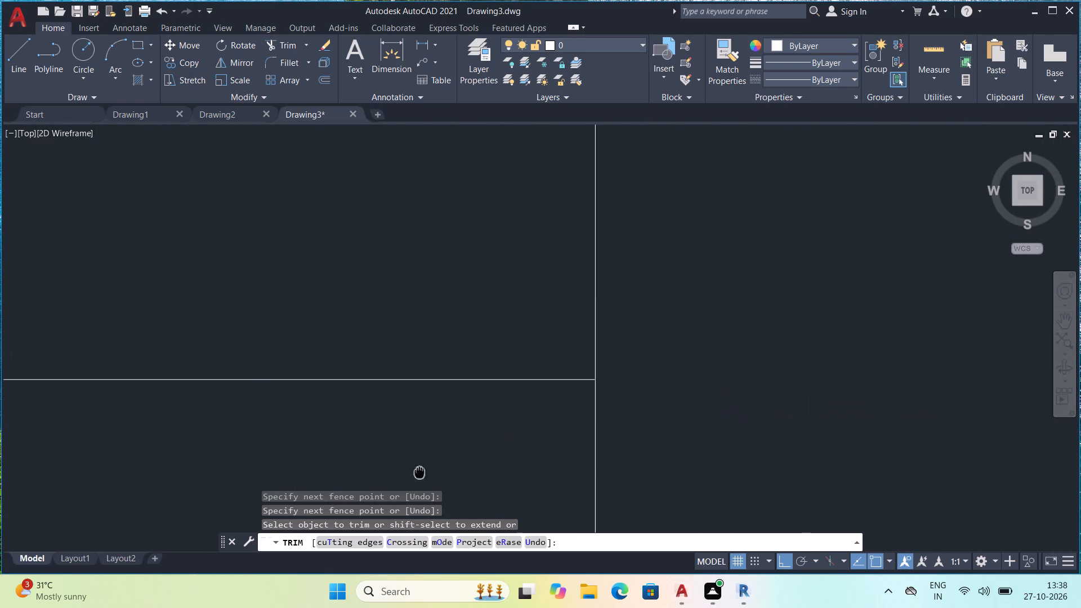
pyautogui.moveTo(396, 485); pyautogui.dragTo(388, 489, button='middle')
pyautogui.scroll(6, 538, 422)
pyautogui.moveTo(595, 312); pyautogui.dragTo(494, 537, button='middle')
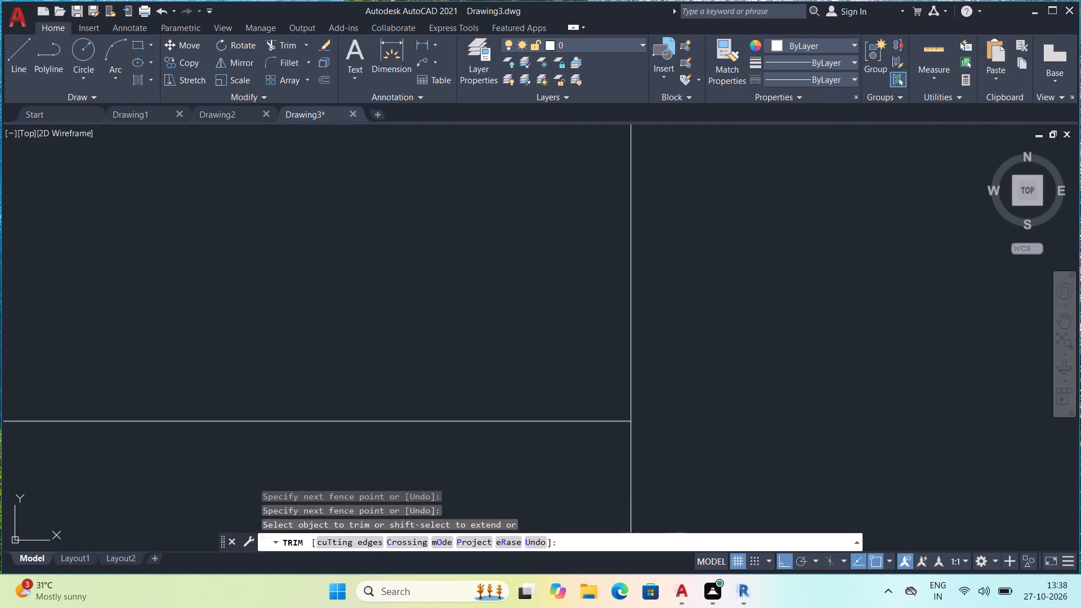
pyautogui.scroll(3, 527, 471)
pyautogui.scroll(-3, 556, 436)
pyautogui.moveTo(528, 283); pyautogui.dragTo(528, 453, button='middle')
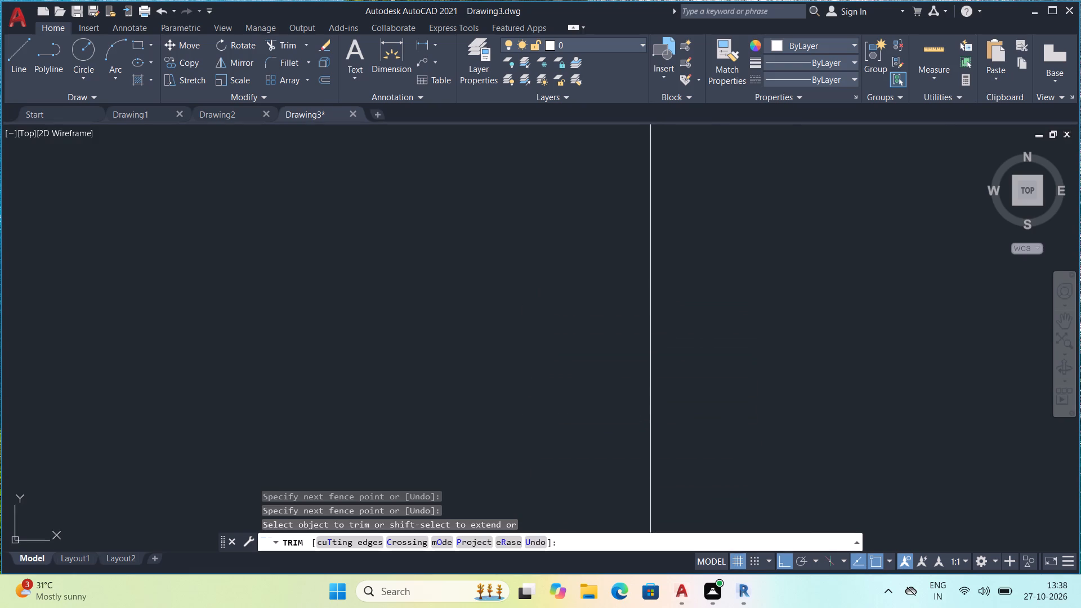
pyautogui.moveTo(494, 265); pyautogui.dragTo(493, 463, button='middle')
pyautogui.scroll(-5, 432, 284)
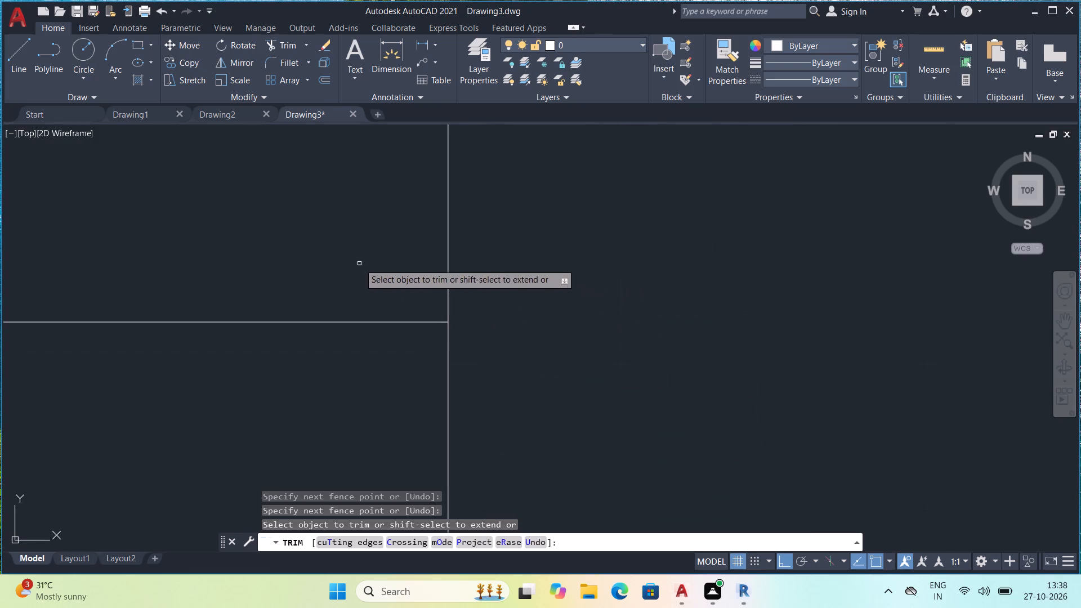
pyautogui.moveTo(504, 173); pyautogui.dragTo(543, 313, button='middle')
pyautogui.moveTo(535, 288); pyautogui.dragTo(535, 293, button='middle')
pyautogui.scroll(-2, 535, 293)
pyautogui.moveTo(551, 268); pyautogui.dragTo(567, 381, button='middle')
pyautogui.scroll(2, 552, 230)
pyautogui.scroll(3, 543, 278)
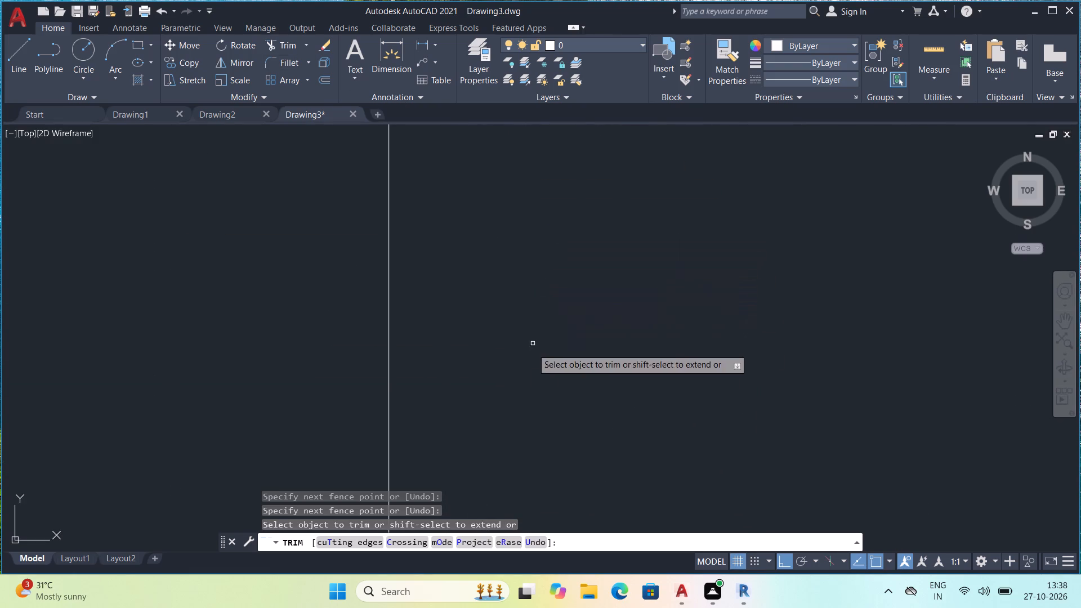
pyautogui.moveTo(524, 372); pyautogui.dragTo(611, 186, button='middle')
pyautogui.moveTo(546, 433); pyautogui.dragTo(620, 199, button='middle')
pyautogui.scroll(2, 559, 381)
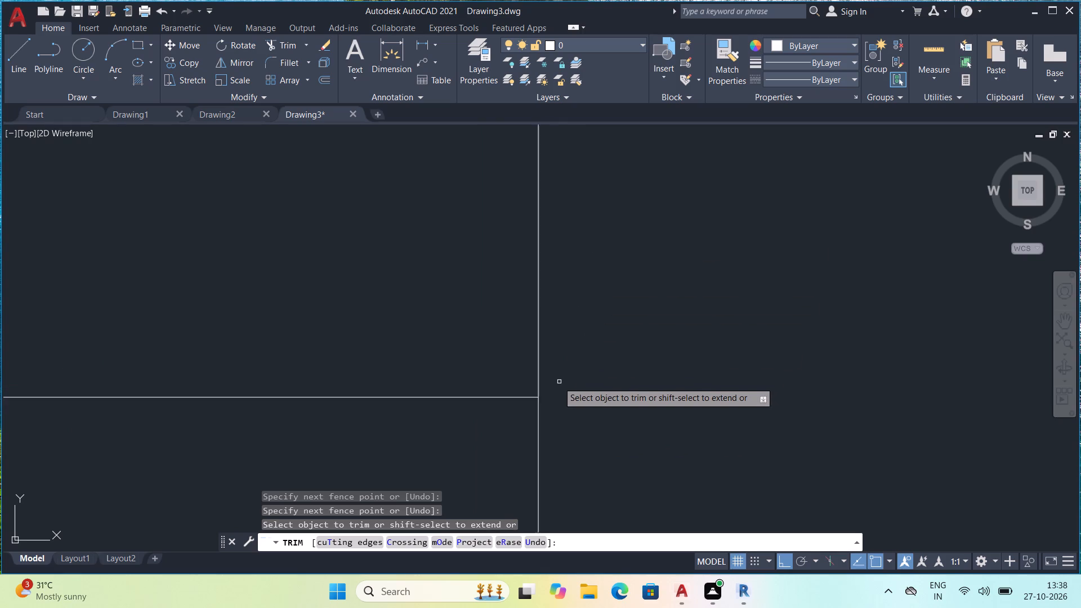
pyautogui.scroll(5, 558, 382)
pyautogui.moveTo(517, 442); pyautogui.dragTo(664, 241, button='middle')
pyautogui.scroll(3, 598, 316)
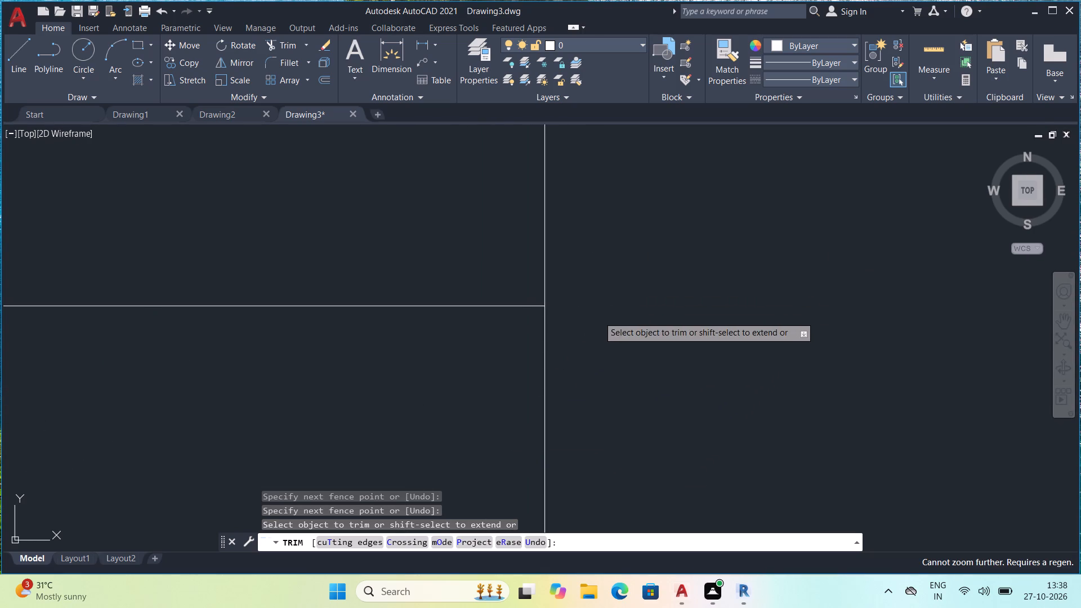
pyautogui.scroll(6, 598, 316)
pyautogui.scroll(-17, 556, 310)
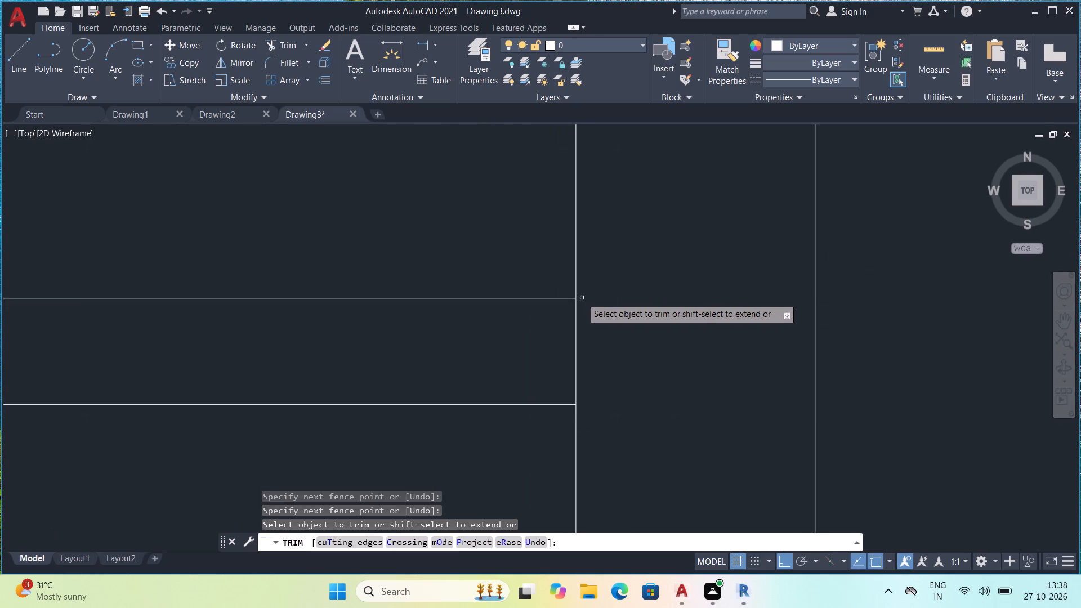
pyautogui.scroll(-9, 582, 298)
pyautogui.moveTo(373, 318); pyautogui.dragTo(380, 322, button='middle')
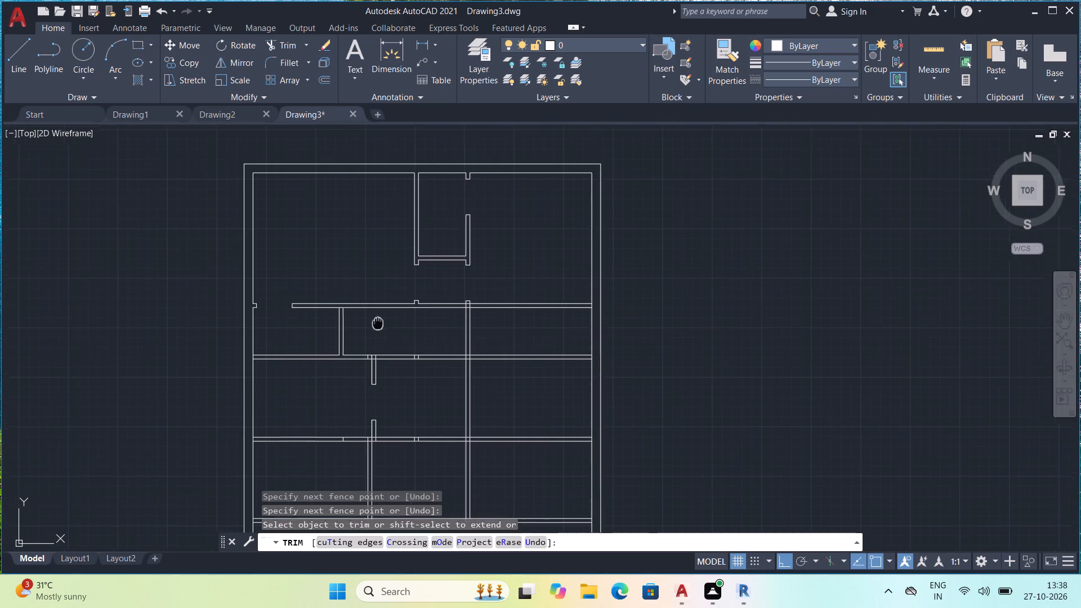
pyautogui.moveTo(380, 322); pyautogui.dragTo(485, 352, button='middle')
pyautogui.scroll(4, 480, 343)
pyautogui.moveTo(204, 336); pyautogui.dragTo(510, 354, button='middle')
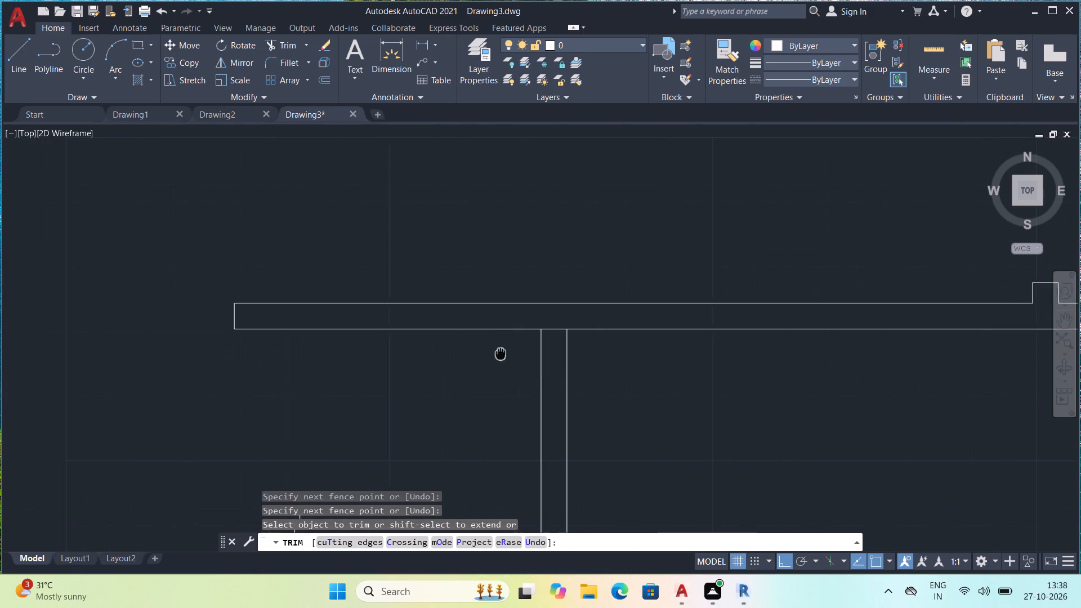
pyautogui.moveTo(510, 354); pyautogui.dragTo(552, 354, button='middle')
pyautogui.press('Escape')
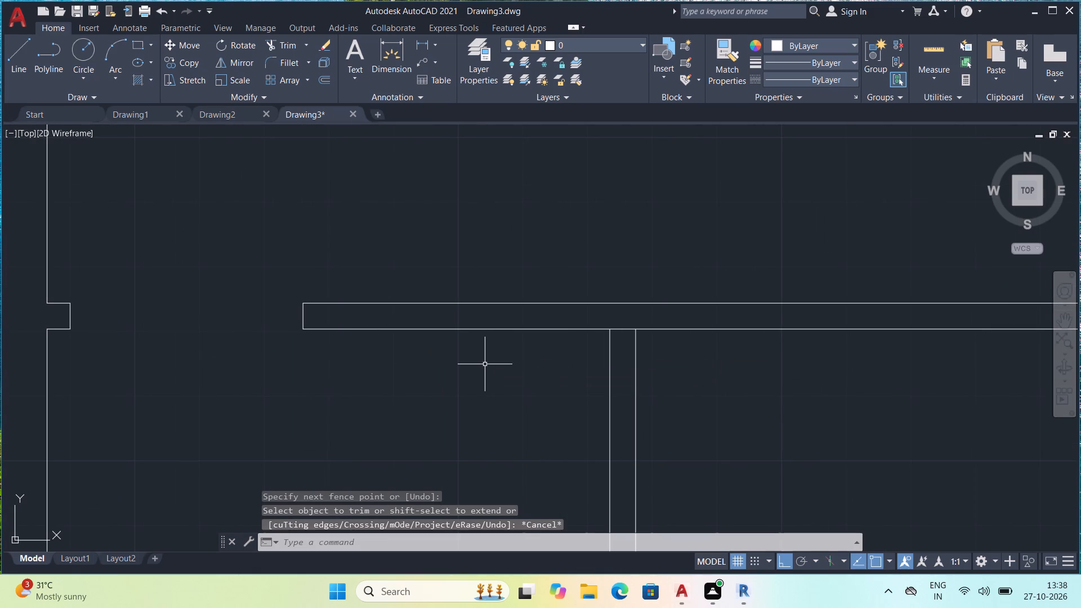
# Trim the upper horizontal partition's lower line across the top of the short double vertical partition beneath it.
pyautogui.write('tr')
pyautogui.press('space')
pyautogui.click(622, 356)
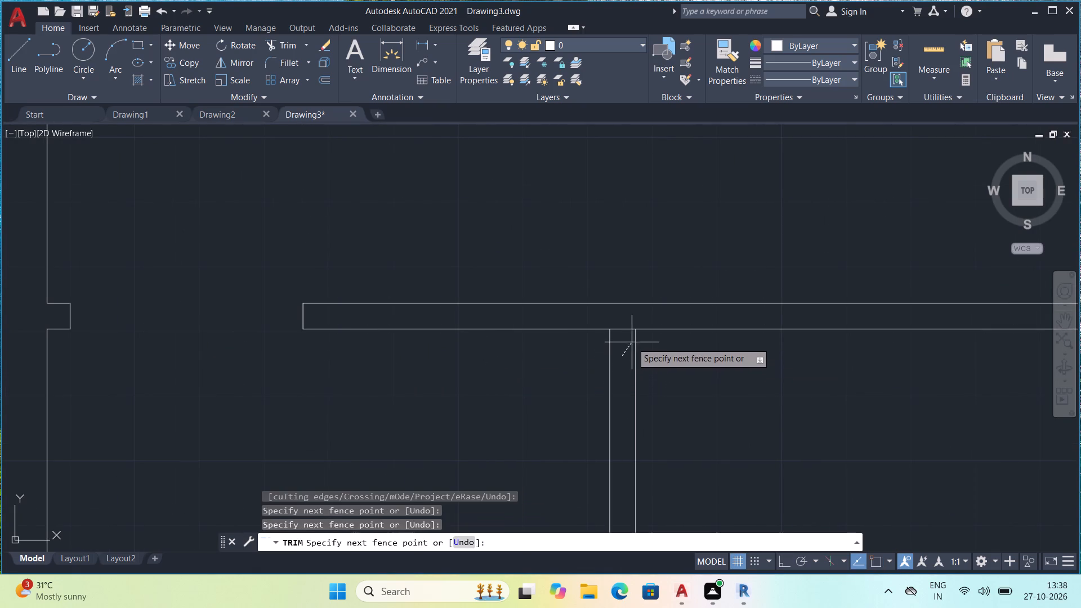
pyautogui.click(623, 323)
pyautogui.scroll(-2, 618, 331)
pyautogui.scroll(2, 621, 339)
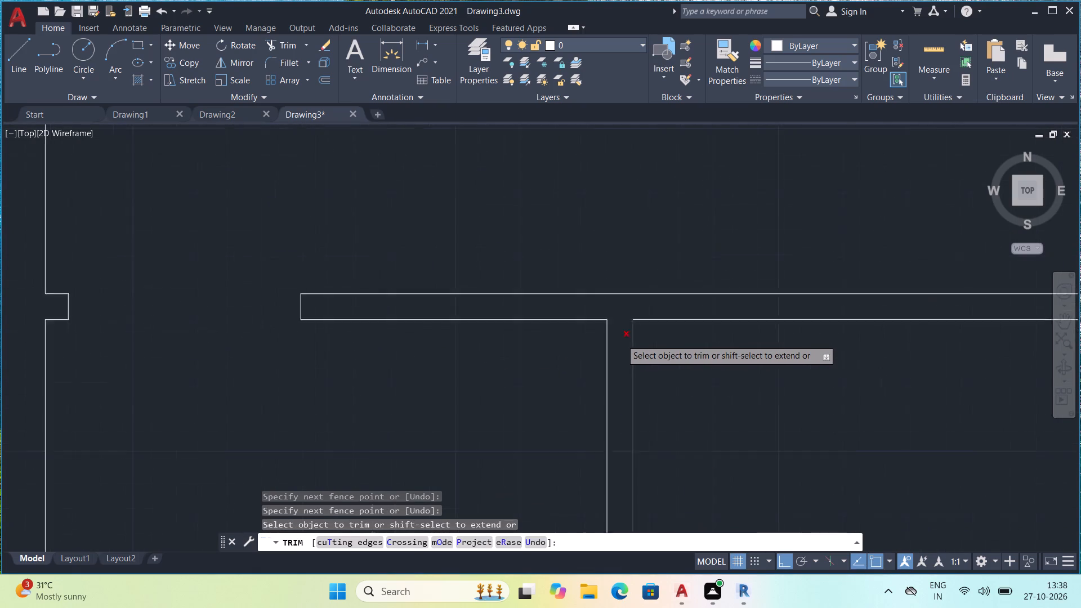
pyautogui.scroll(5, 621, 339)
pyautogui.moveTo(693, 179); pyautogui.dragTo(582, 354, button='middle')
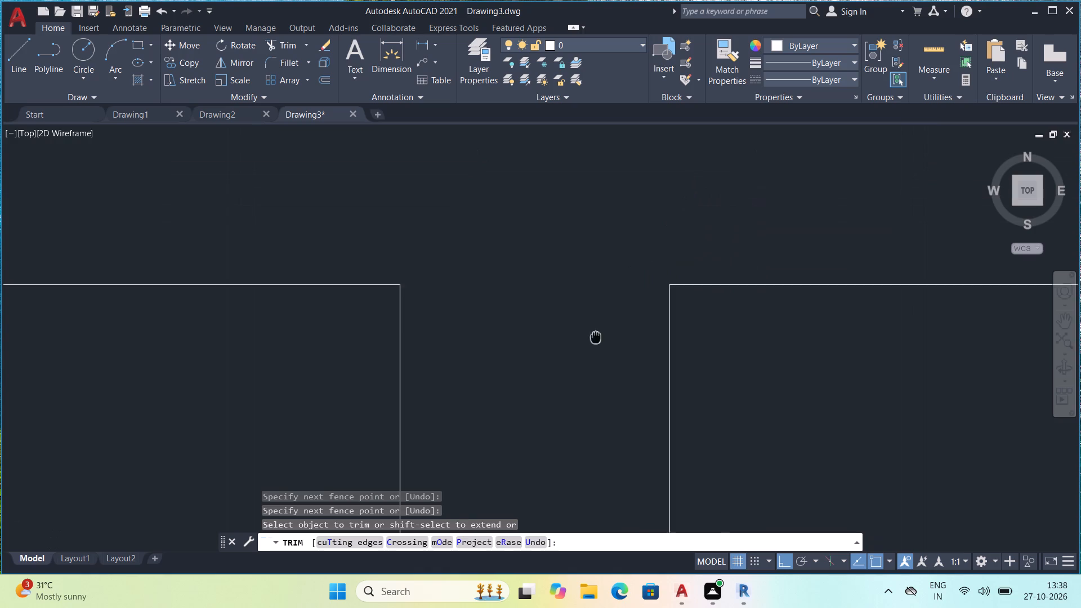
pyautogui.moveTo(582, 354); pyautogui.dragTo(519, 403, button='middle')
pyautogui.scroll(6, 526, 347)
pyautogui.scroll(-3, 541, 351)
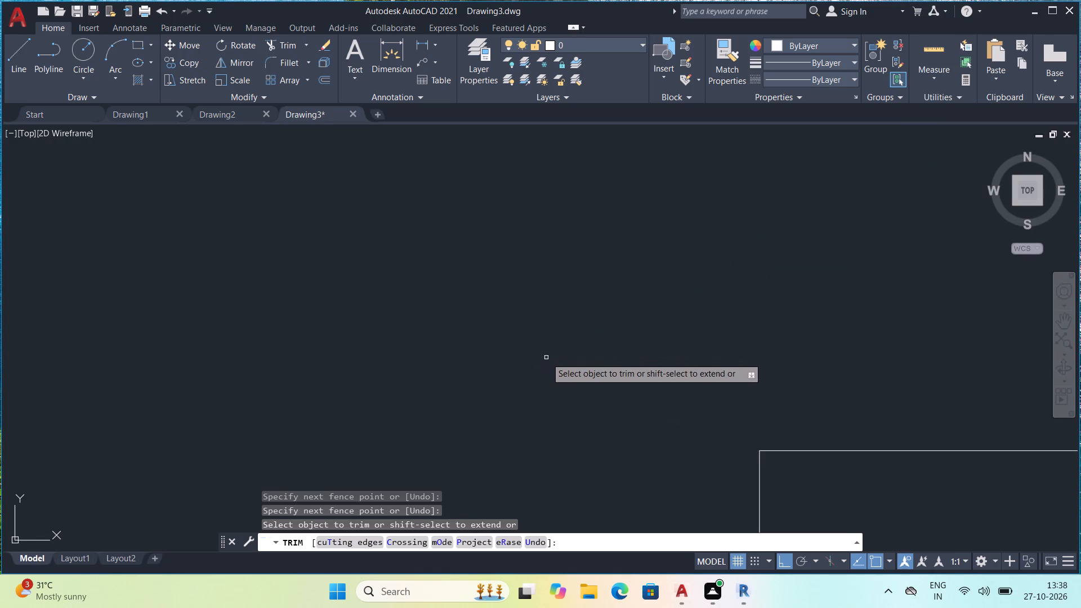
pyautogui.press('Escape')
# Trim both lines of the upper horizontal partition between the two wall stubs below the small upper room.
pyautogui.scroll(-11, 546, 357)
pyautogui.scroll(-1, 613, 378)
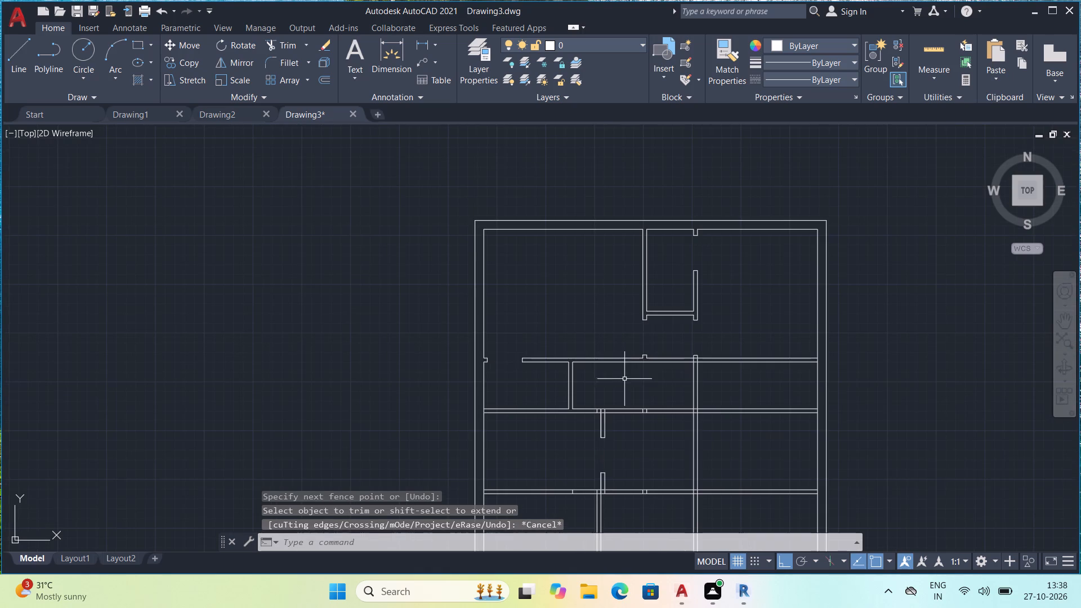
pyautogui.moveTo(662, 387); pyautogui.dragTo(526, 395, button='middle')
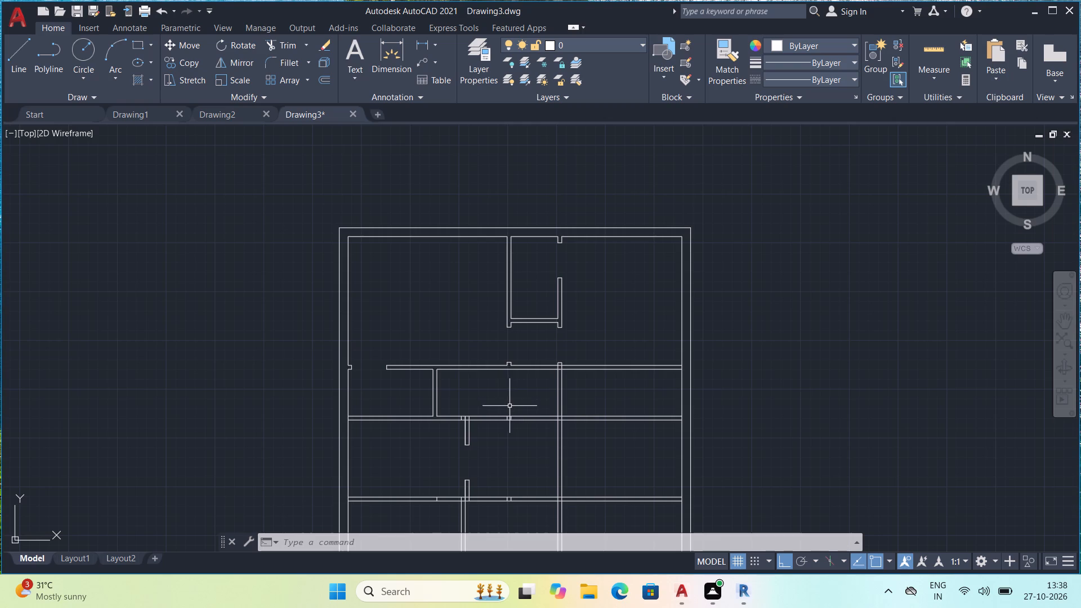
pyautogui.scroll(1, 532, 404)
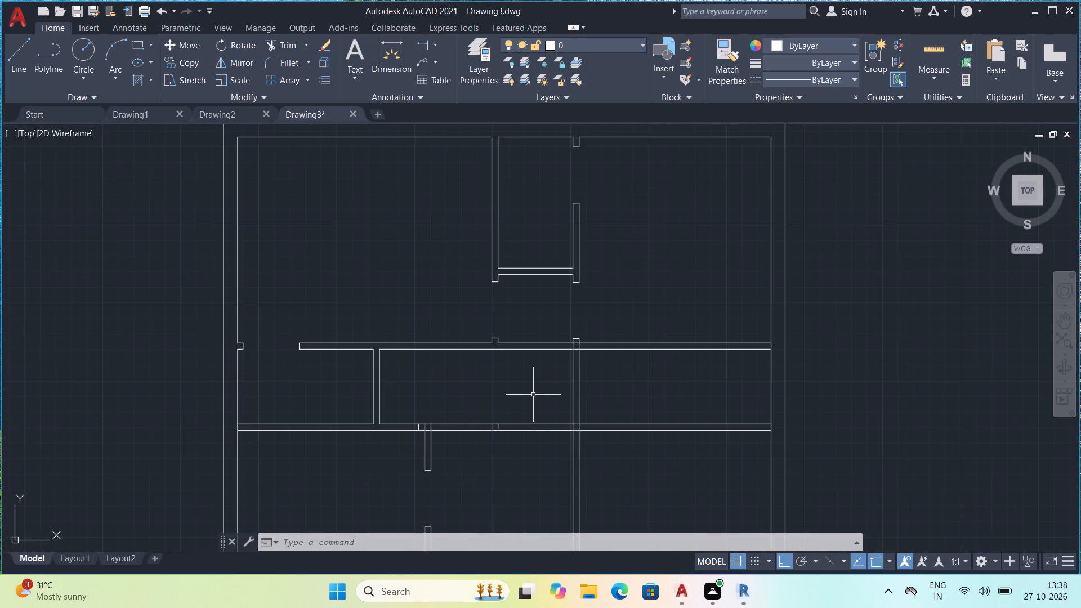
pyautogui.press('t')
pyautogui.press('r')
pyautogui.press('space')
pyautogui.click(535, 399)
pyautogui.click(533, 387)
pyautogui.moveTo(523, 311); pyautogui.dragTo(525, 319)
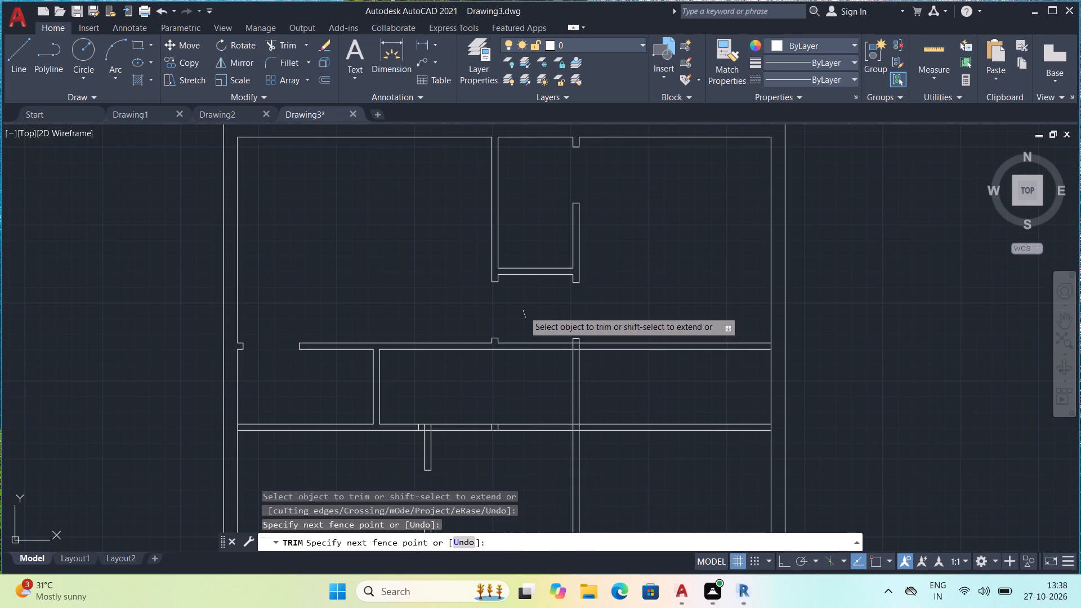
pyautogui.click(528, 388)
pyautogui.scroll(3, 436, 367)
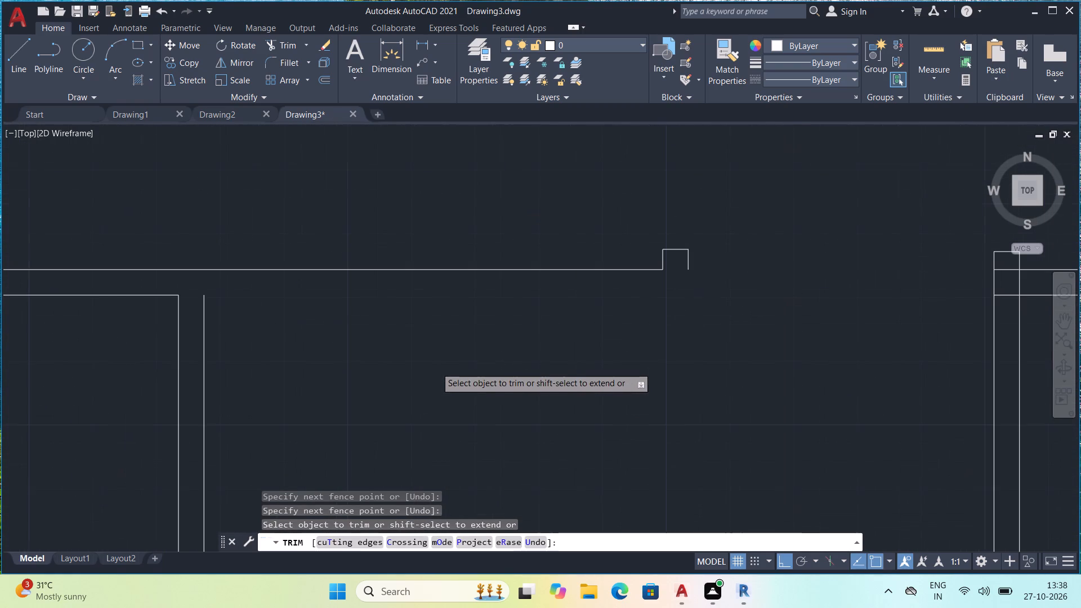
pyautogui.press('Escape')
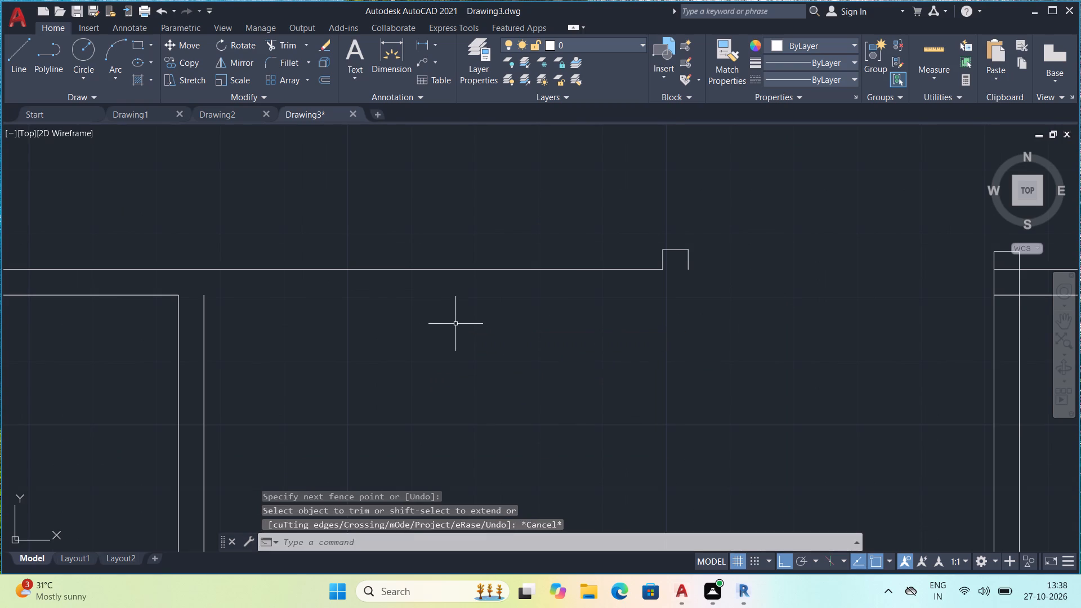
# Offset the remaining upper line of the horizontal partition 4" downward to redraw its lower face.
pyautogui.write('o 4"')
pyautogui.press('space')
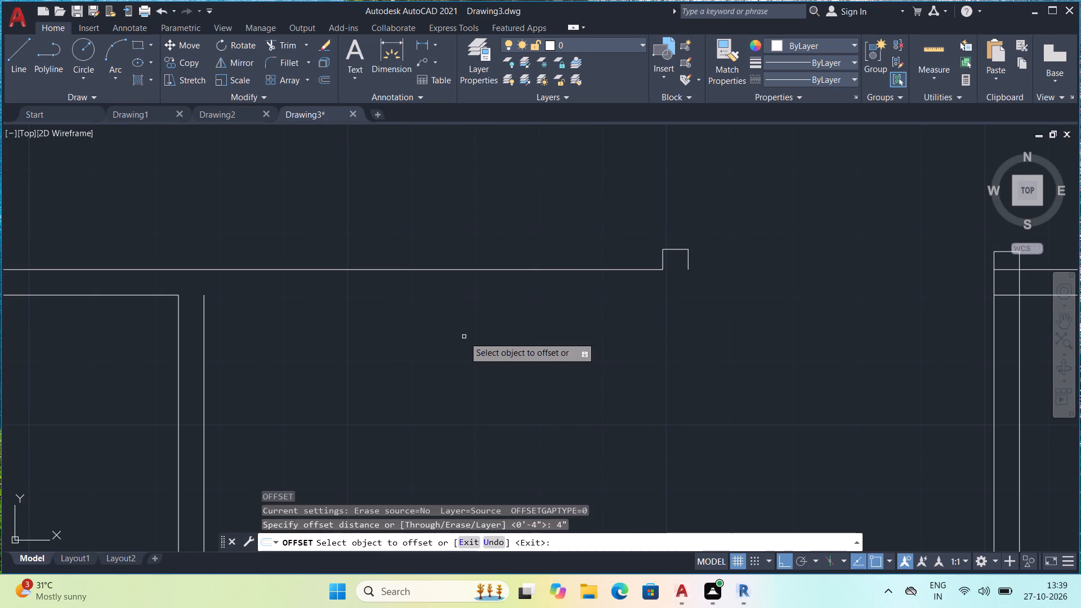
pyautogui.click(460, 267)
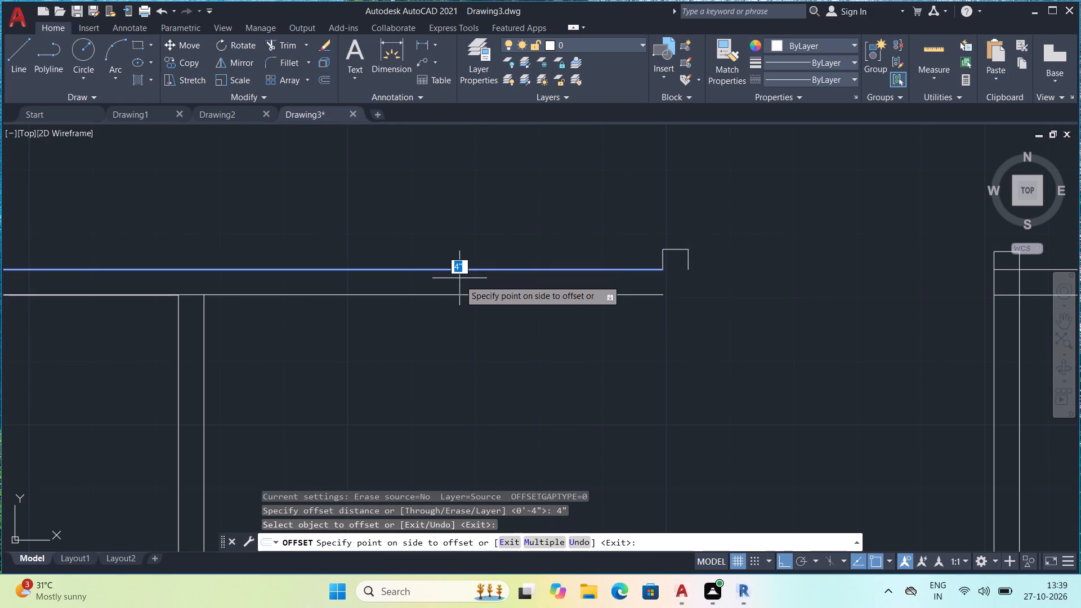
pyautogui.click(458, 292)
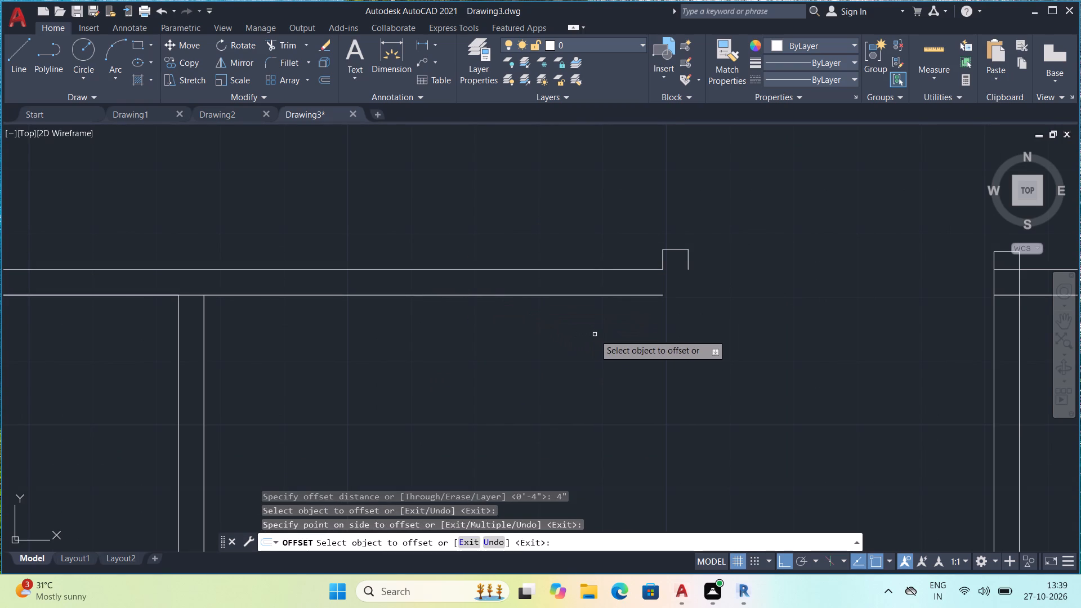
pyautogui.press('Escape')
pyautogui.press('Escape')
pyautogui.press('Escape')
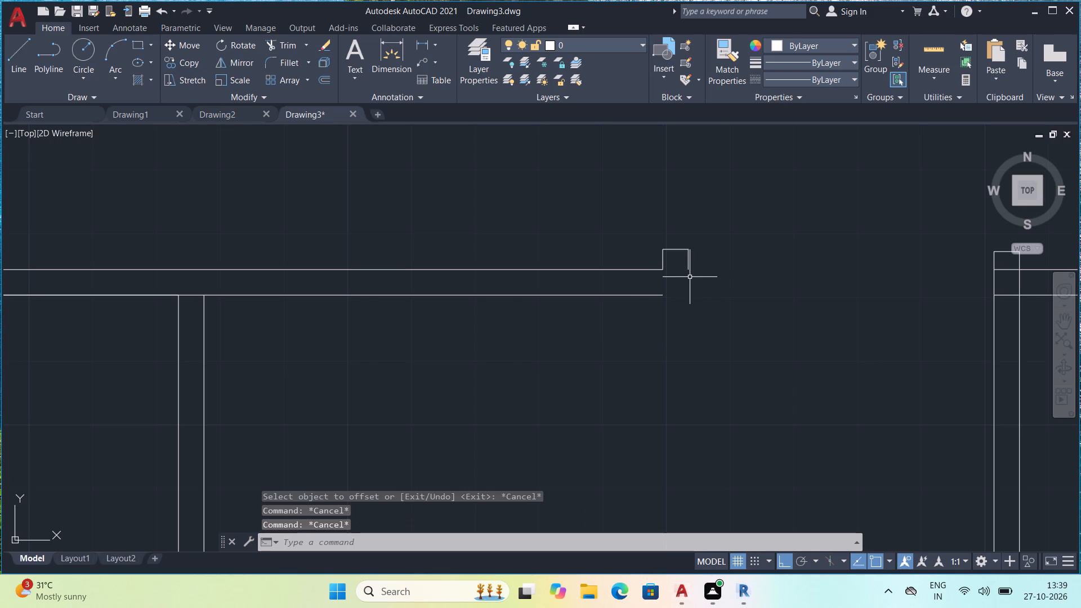
# Extend the new lower line to the long vertical partition, and the small stub's right edge down to that line.
pyautogui.write('ex')
pyautogui.press('space')
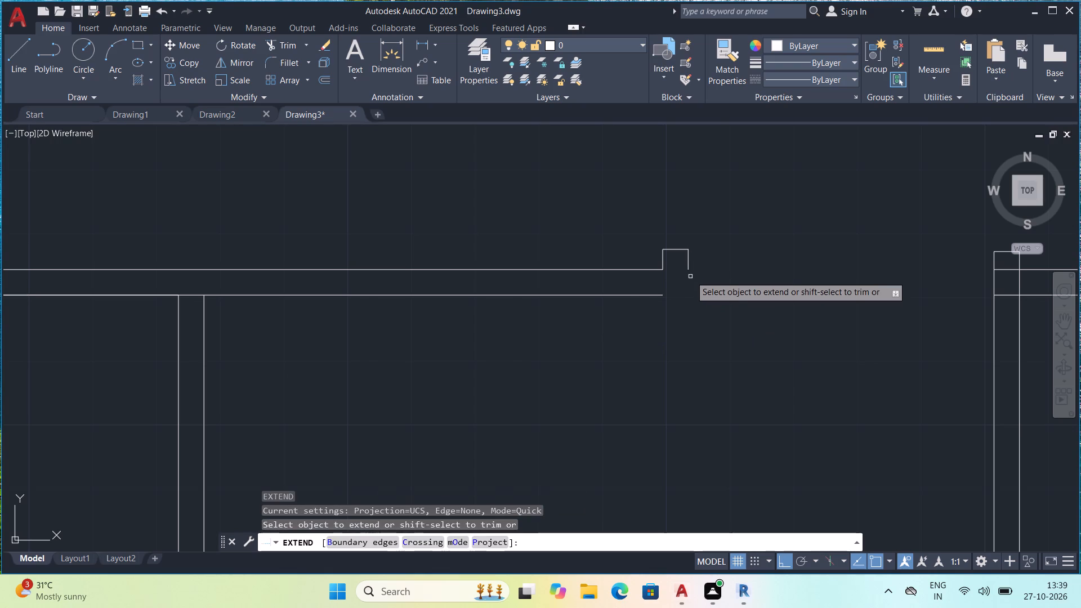
pyautogui.click(645, 294)
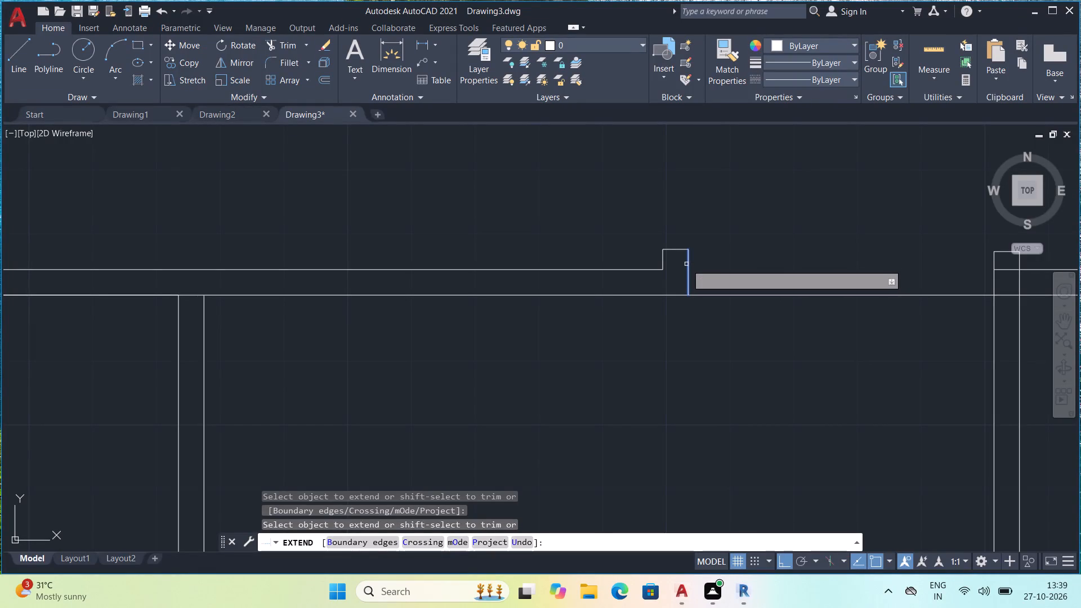
pyautogui.click(686, 264)
pyautogui.press('Escape')
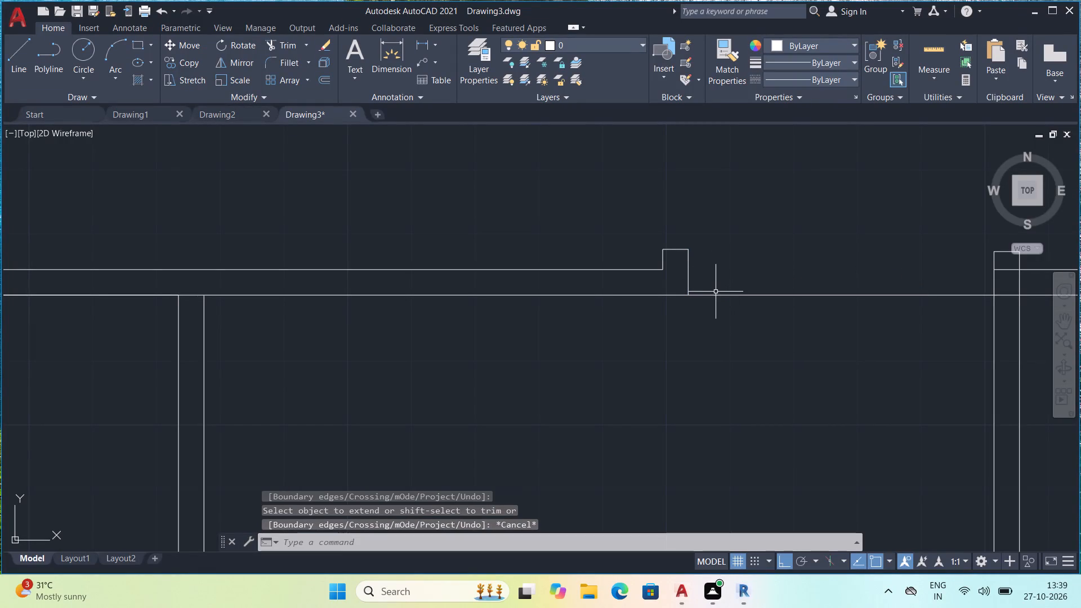
# Trim the extended lower line between the small stub's right edge and the long double vertical partition.
pyautogui.write('tr')
pyautogui.press('space')
pyautogui.moveTo(717, 279); pyautogui.dragTo(718, 286)
pyautogui.click(717, 325)
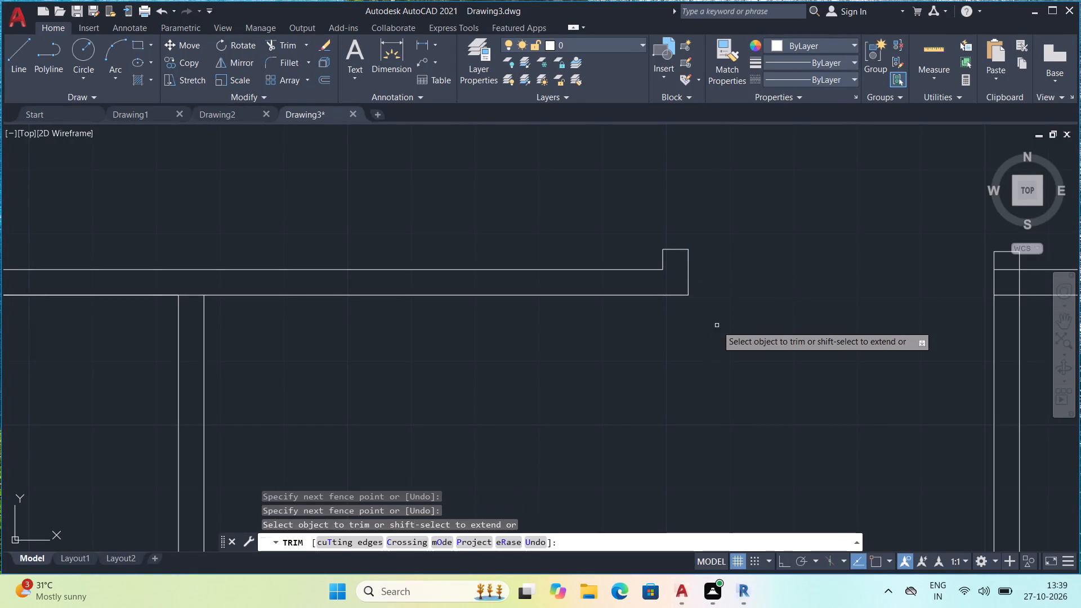
pyautogui.scroll(-3, 720, 314)
pyautogui.moveTo(722, 329); pyautogui.dragTo(734, 418, button='middle')
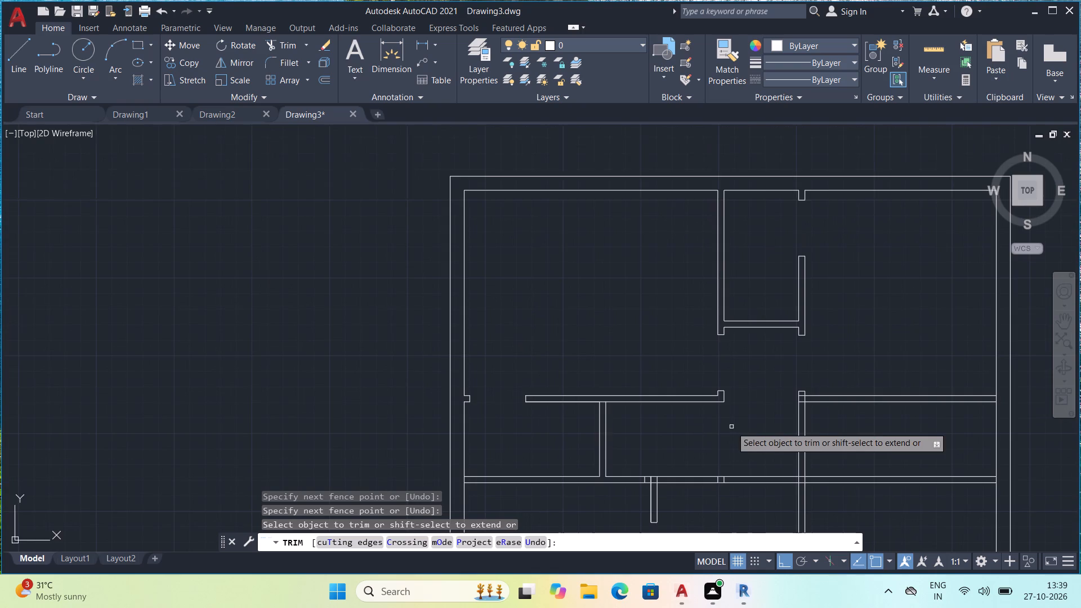
# Trim the line crossing the top of the short double vertical partition where it meets the upper horizontal partition.
pyautogui.scroll(2, 723, 422)
pyautogui.scroll(3, 461, 397)
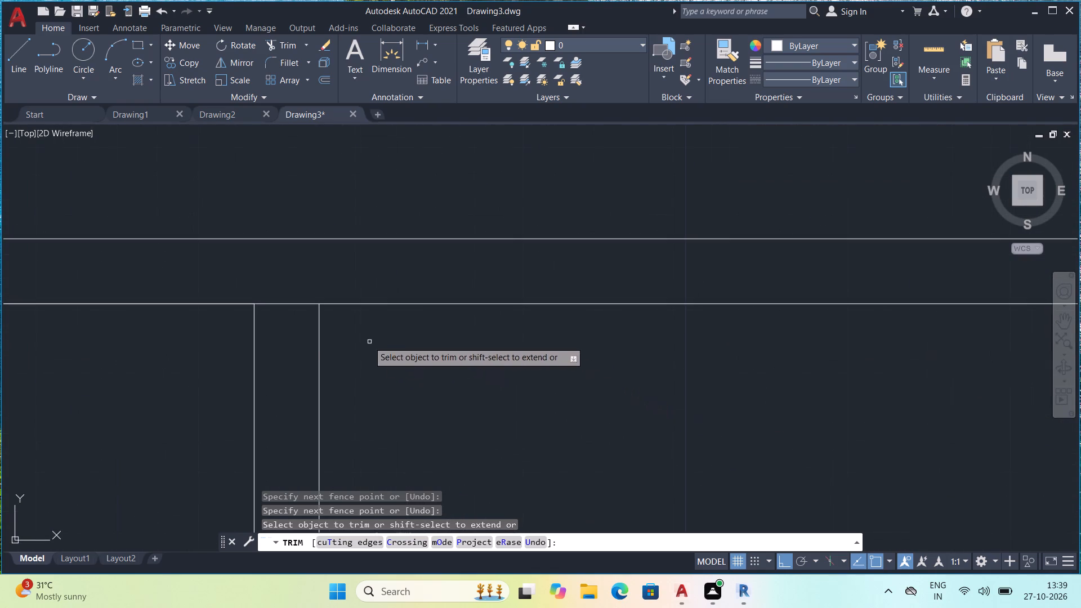
pyautogui.click(289, 323)
pyautogui.click(288, 293)
pyautogui.scroll(-5, 285, 299)
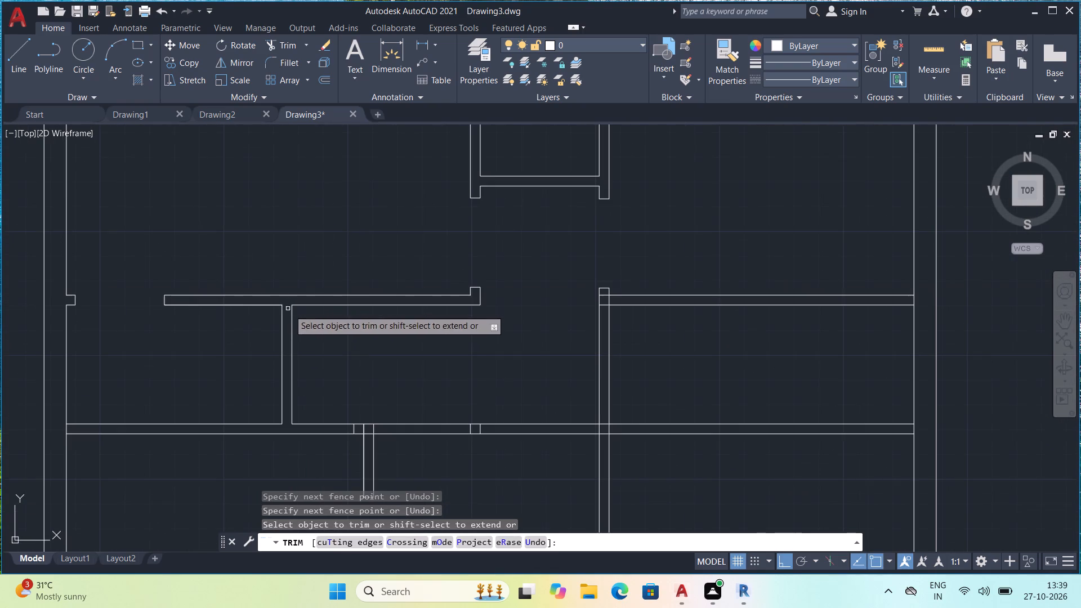
# Trim the inner lines where the upper horizontal partition on the east side meets the long vertical partition.
pyautogui.scroll(-2, 488, 359)
pyautogui.moveTo(489, 359); pyautogui.dragTo(455, 387, button='middle')
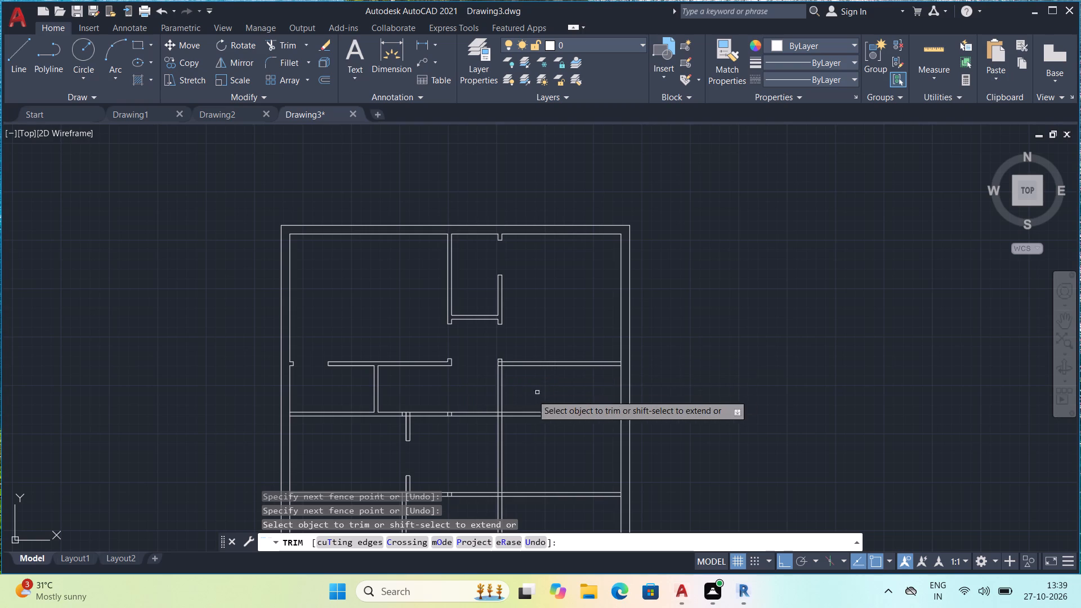
pyautogui.scroll(2, 526, 399)
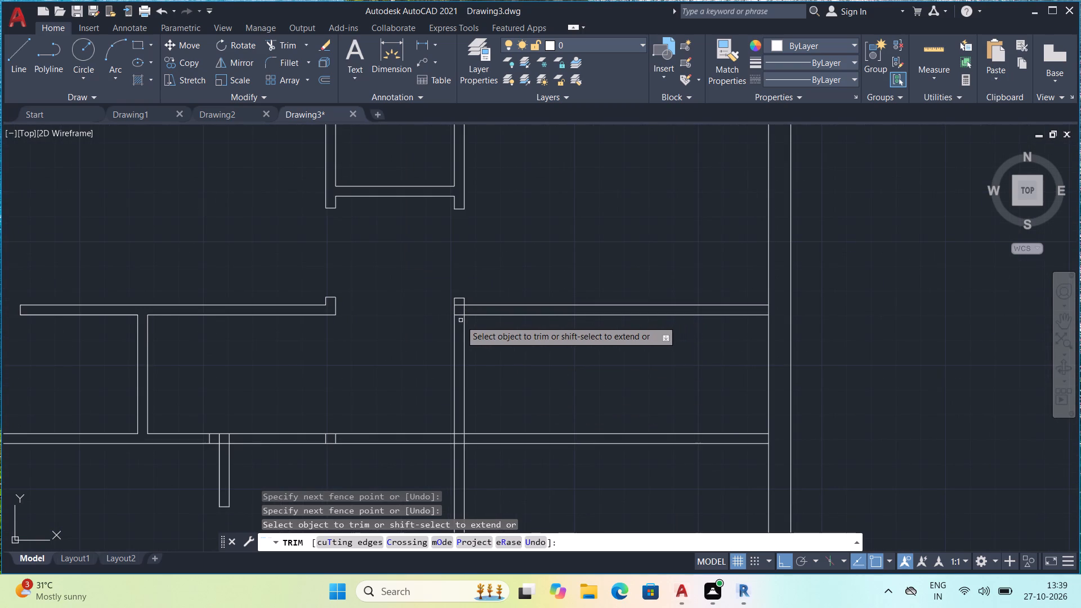
pyautogui.click(460, 320)
pyautogui.click(459, 302)
pyautogui.click(459, 307)
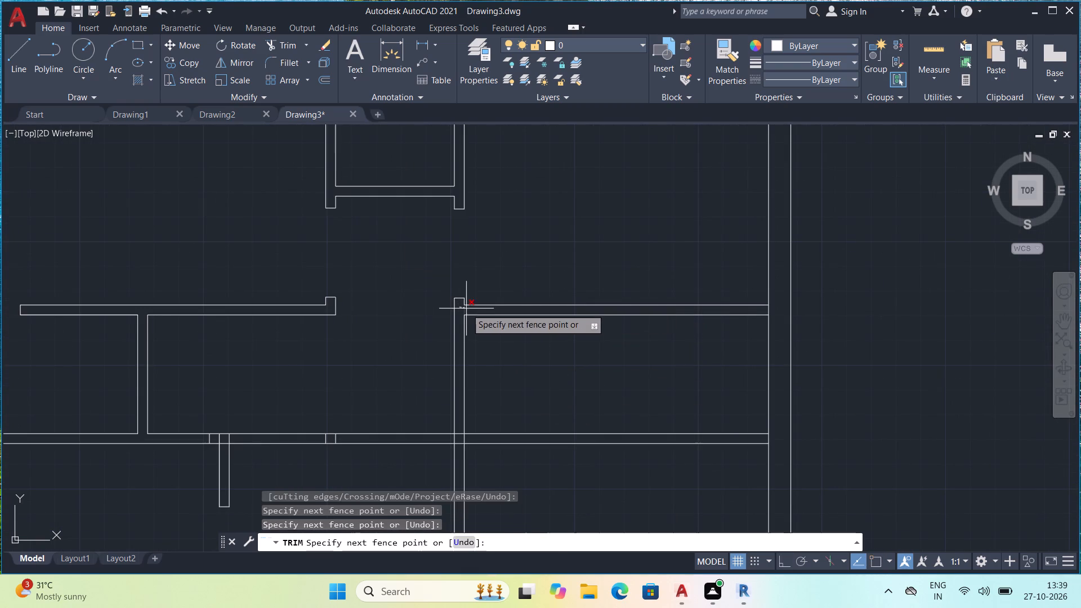
pyautogui.click(468, 309)
# Trim both lines of the middle horizontal partition between the long vertical partition and the east outer wall.
pyautogui.scroll(-1, 518, 350)
pyautogui.moveTo(536, 366); pyautogui.dragTo(537, 355, button='middle')
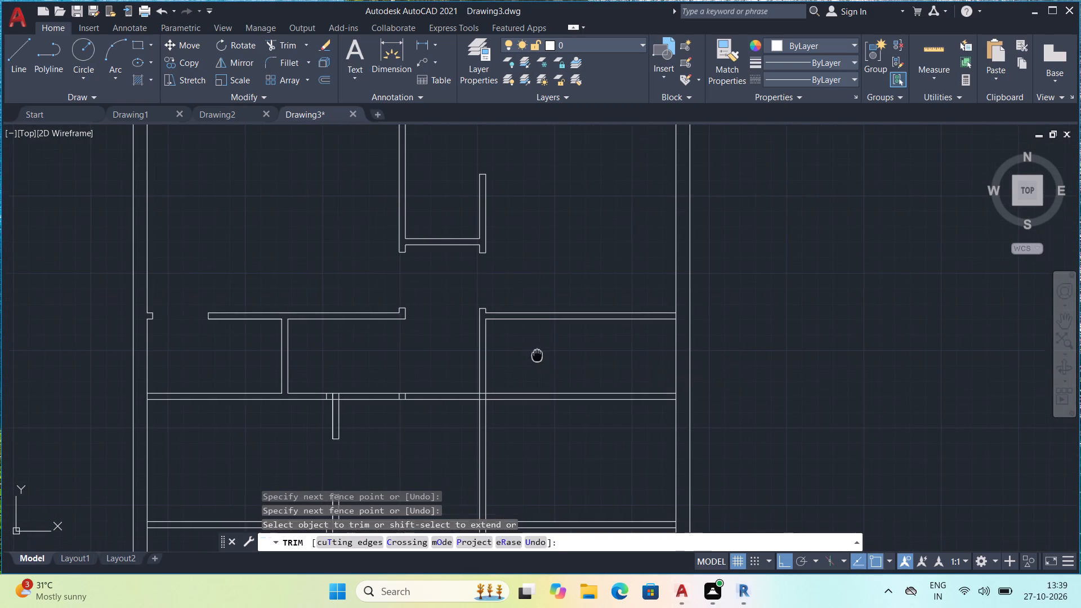
pyautogui.moveTo(537, 355); pyautogui.dragTo(533, 313, button='middle')
pyautogui.click(517, 313)
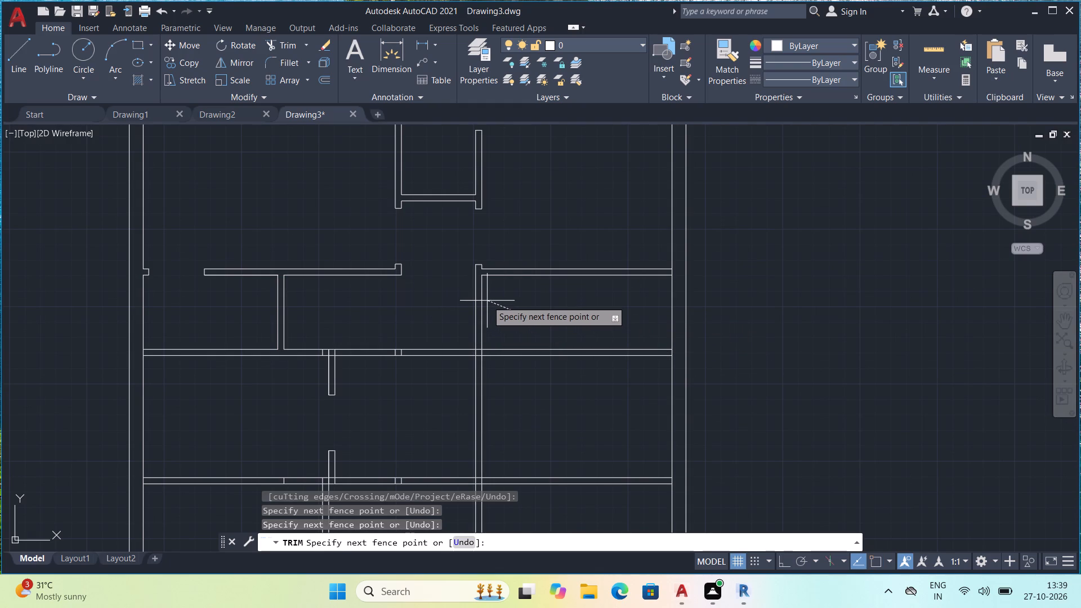
pyautogui.click(528, 390)
# Trim the middle horizontal partition between the short door stub and the long vertical partition, removing the leftover stub fragments.
pyautogui.scroll(-3, 527, 388)
pyautogui.moveTo(532, 391); pyautogui.dragTo(601, 320, button='middle')
pyautogui.scroll(2, 588, 340)
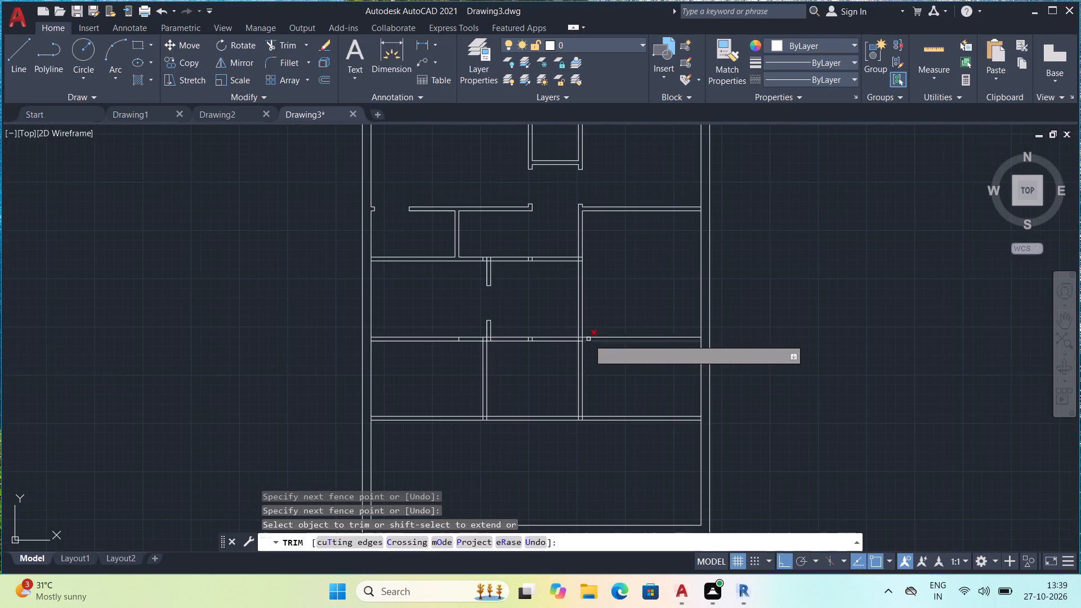
pyautogui.click(497, 236)
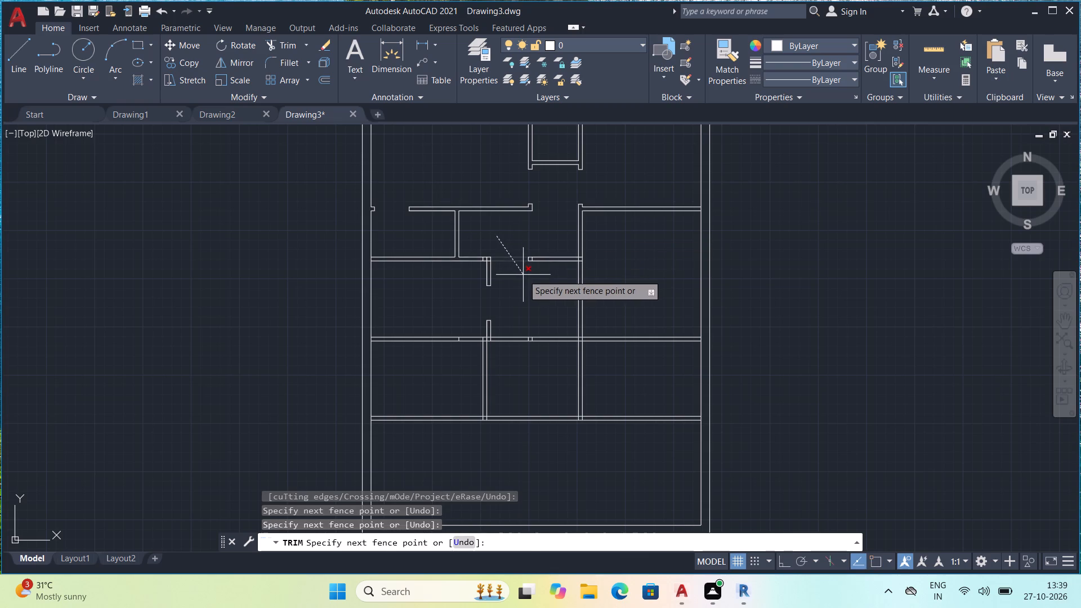
pyautogui.click(524, 276)
pyautogui.click(533, 276)
pyautogui.click(537, 238)
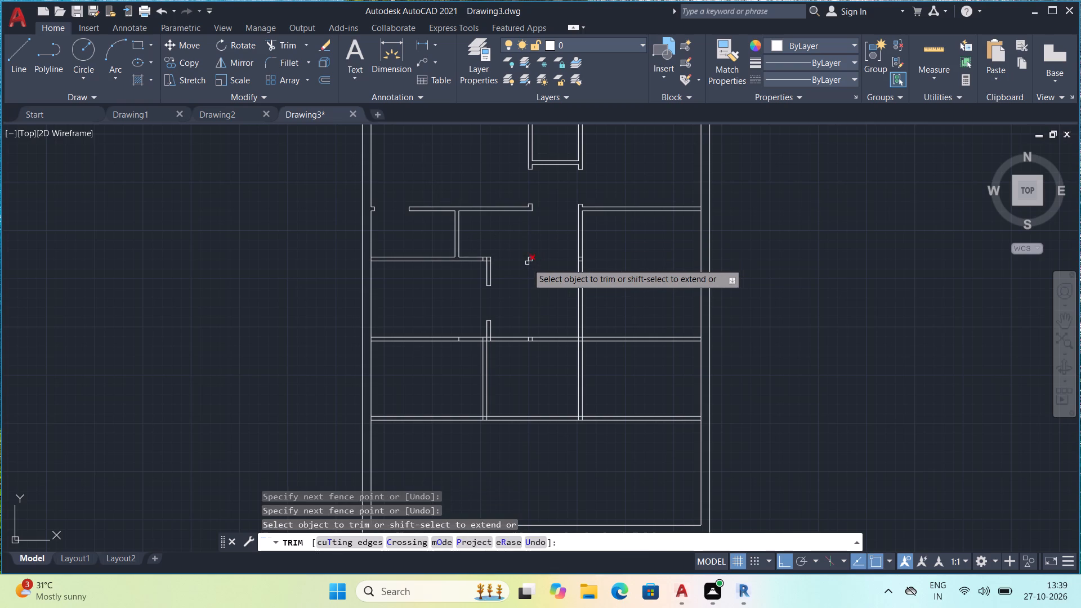
pyautogui.tripleClick(529, 259)
pyautogui.moveTo(531, 260); pyautogui.dragTo(524, 251)
pyautogui.doubleClick(522, 250)
pyautogui.moveTo(526, 249); pyautogui.dragTo(533, 262)
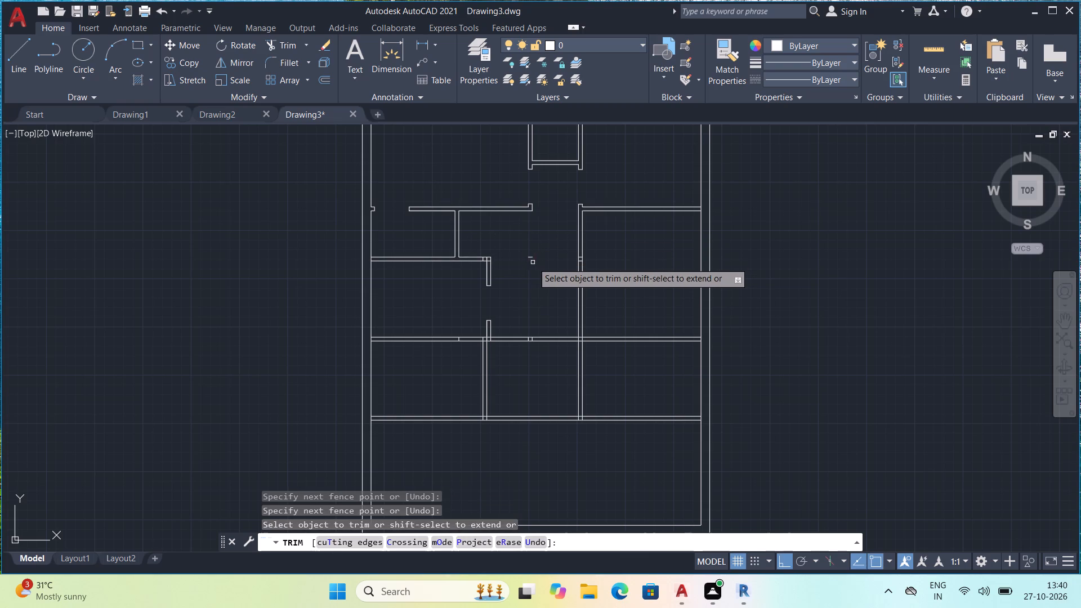
pyautogui.moveTo(533, 262); pyautogui.dragTo(528, 258)
pyautogui.click(527, 256)
pyautogui.scroll(2, 551, 271)
pyautogui.scroll(-1, 551, 271)
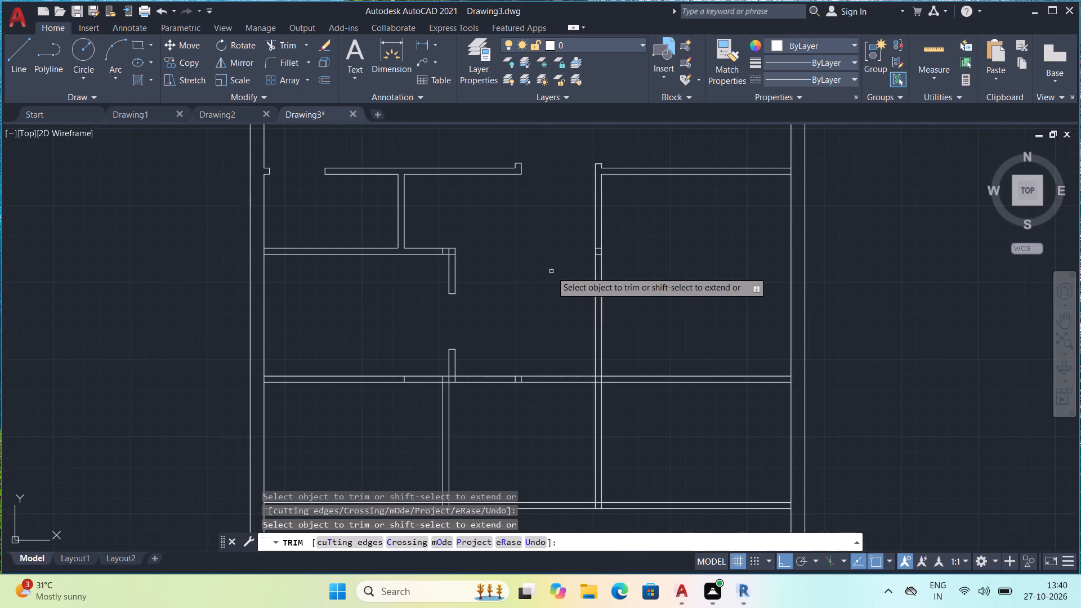
# Trim both lines of the long vertical partition between the upper and lower horizontal partitions, including the leftover pieces at the former crossing.
pyautogui.click(619, 262)
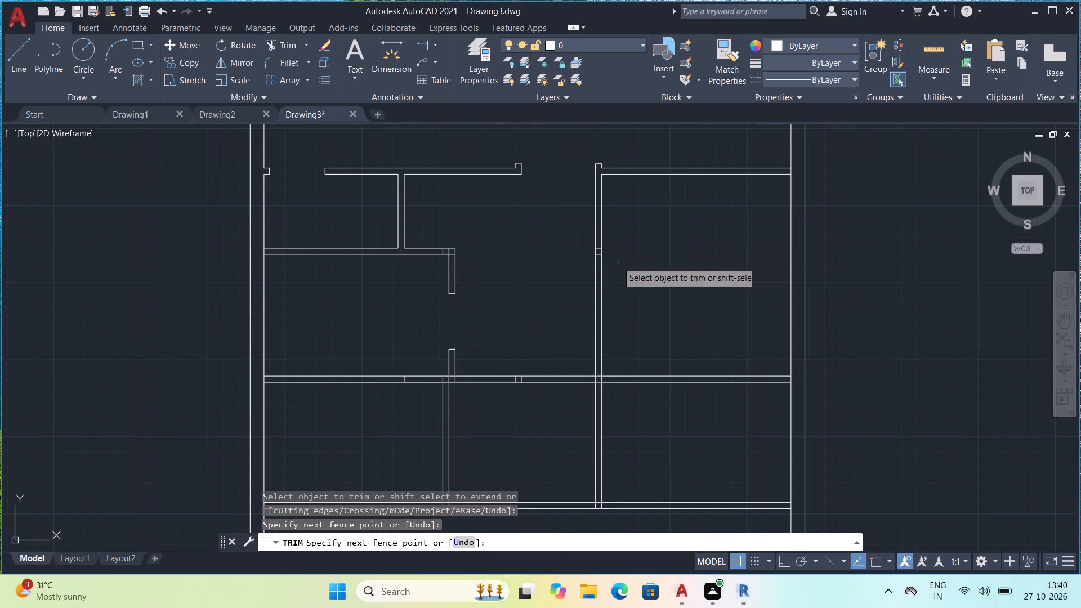
pyautogui.doubleClick(558, 268)
pyautogui.doubleClick(619, 233)
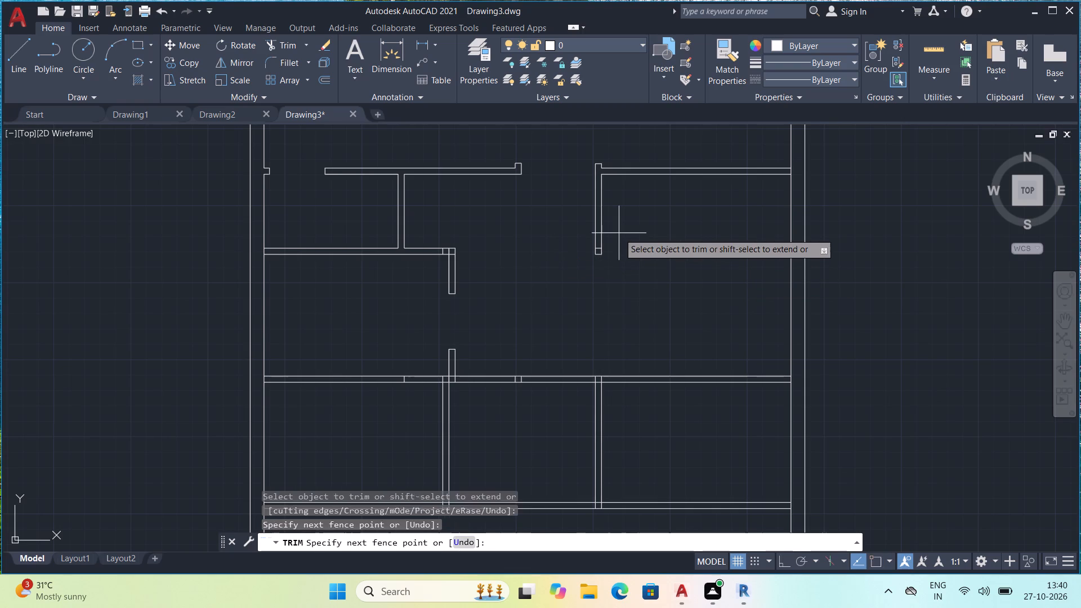
pyautogui.click(573, 244)
pyautogui.click(600, 252)
pyautogui.moveTo(596, 250); pyautogui.dragTo(600, 262)
pyautogui.moveTo(599, 261); pyautogui.dragTo(597, 236)
# Extend the lower face of the east upper horizontal partition westward across the opening to the opposite wall stub.
pyautogui.moveTo(605, 203); pyautogui.dragTo(647, 364, button='middle')
pyautogui.scroll(2, 638, 353)
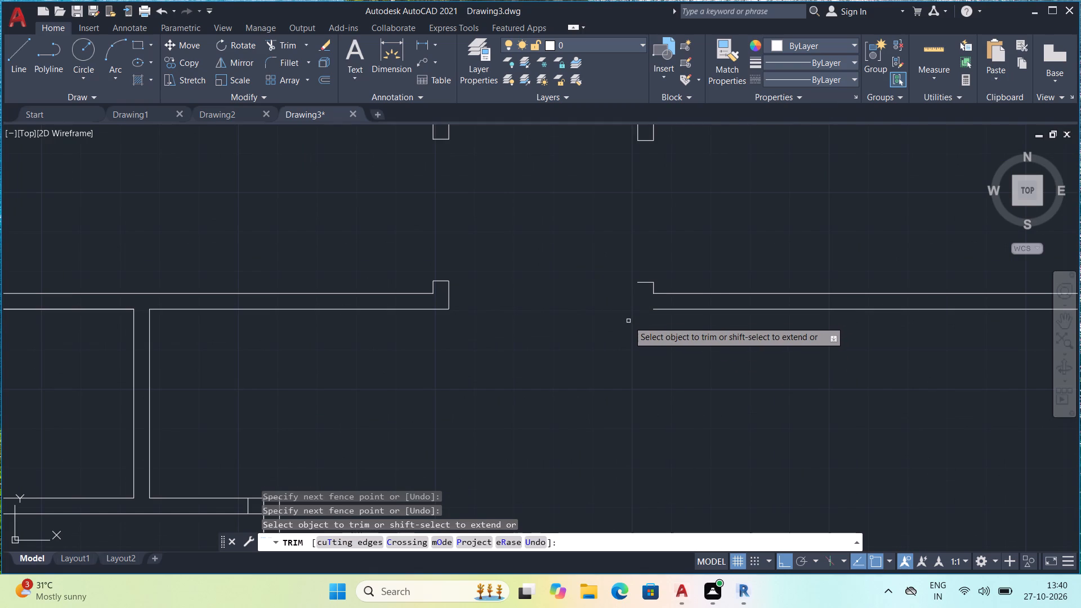
pyautogui.write('ex')
pyautogui.press('space')
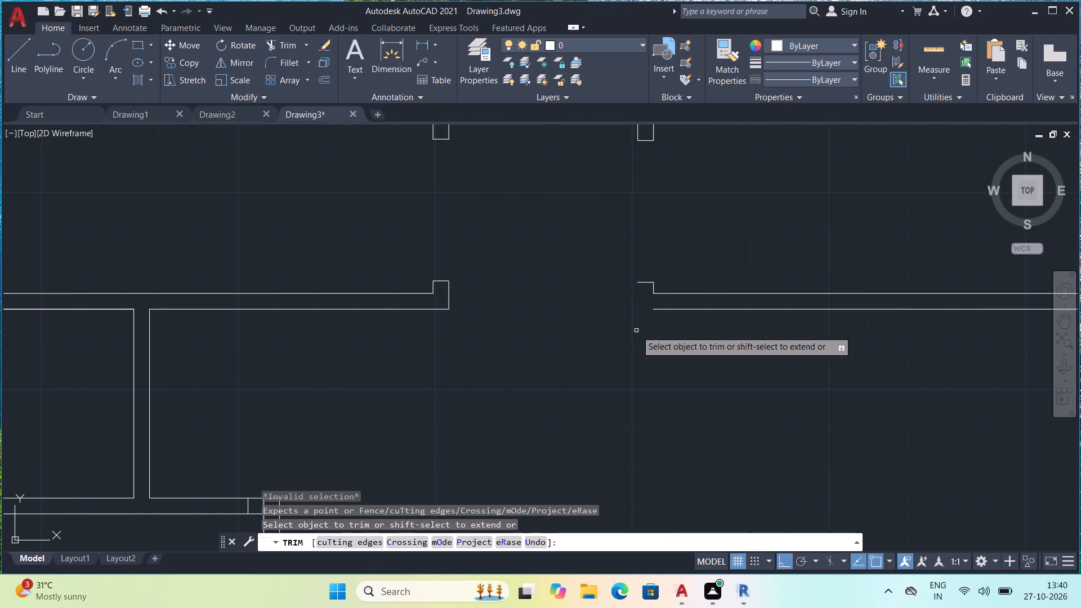
pyautogui.press('Escape')
pyautogui.press('Escape')
pyautogui.press('Escape')
pyautogui.press('Escape')
pyautogui.press('Escape')
pyautogui.press('Escape')
pyautogui.write('ex')
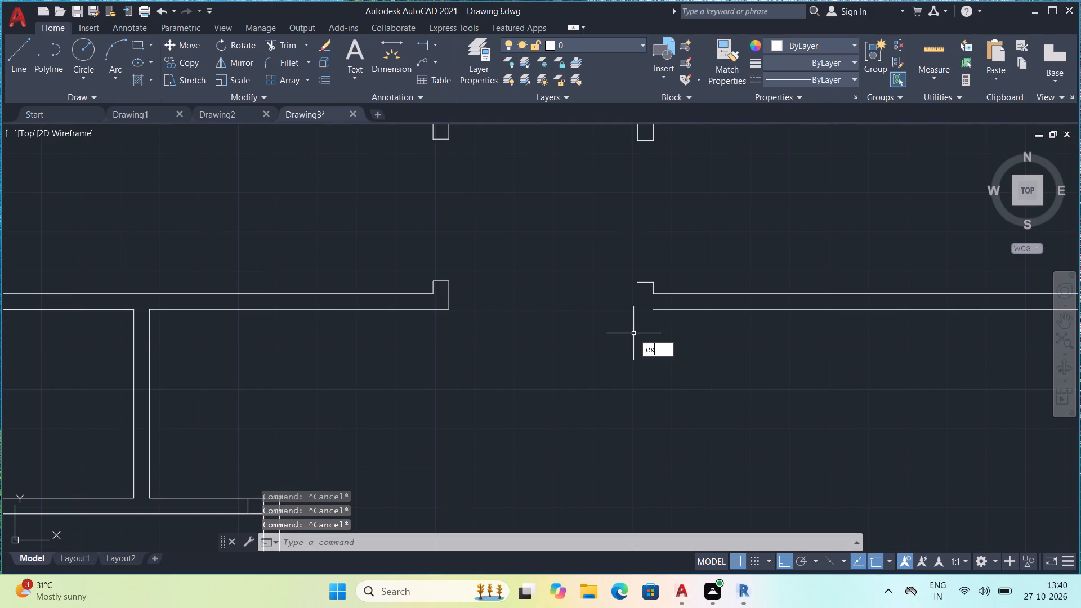
pyautogui.press('space')
pyautogui.click(664, 309)
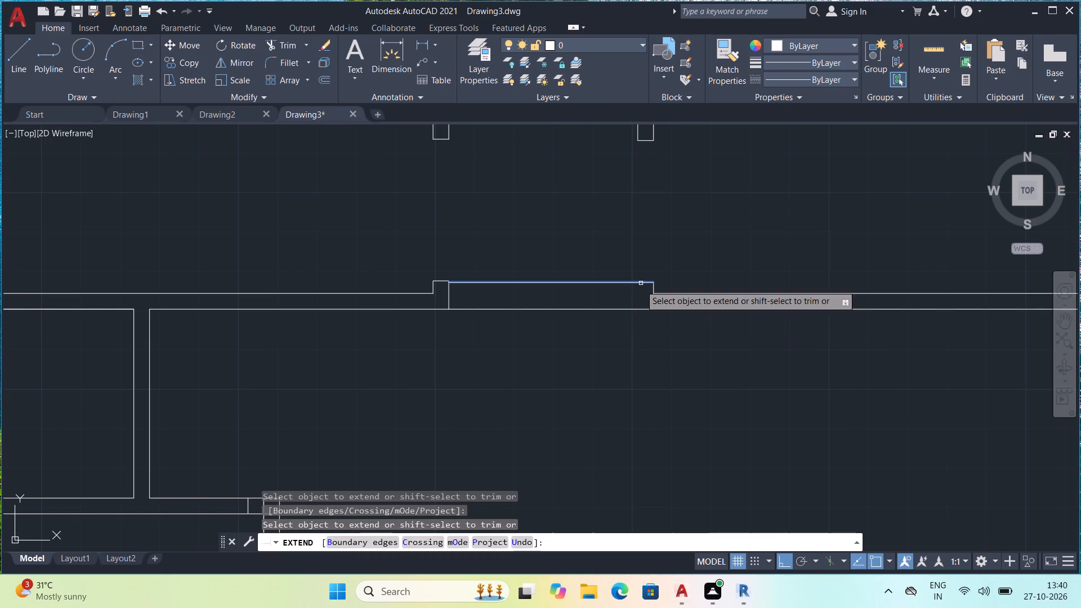
pyautogui.press('Escape')
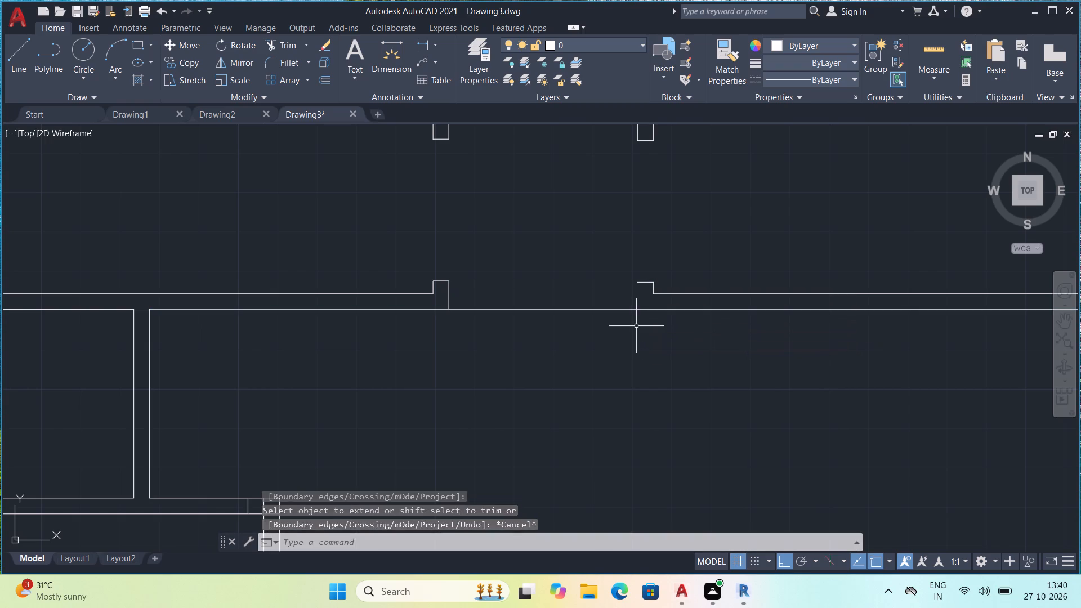
pyautogui.press('Escape')
pyautogui.press('Escape')
pyautogui.press('Escape')
pyautogui.press('Escape')
# Draw a vertical line from the open corner of the east partition's end stub down past its lower face.
pyautogui.press('l')
pyautogui.press('space')
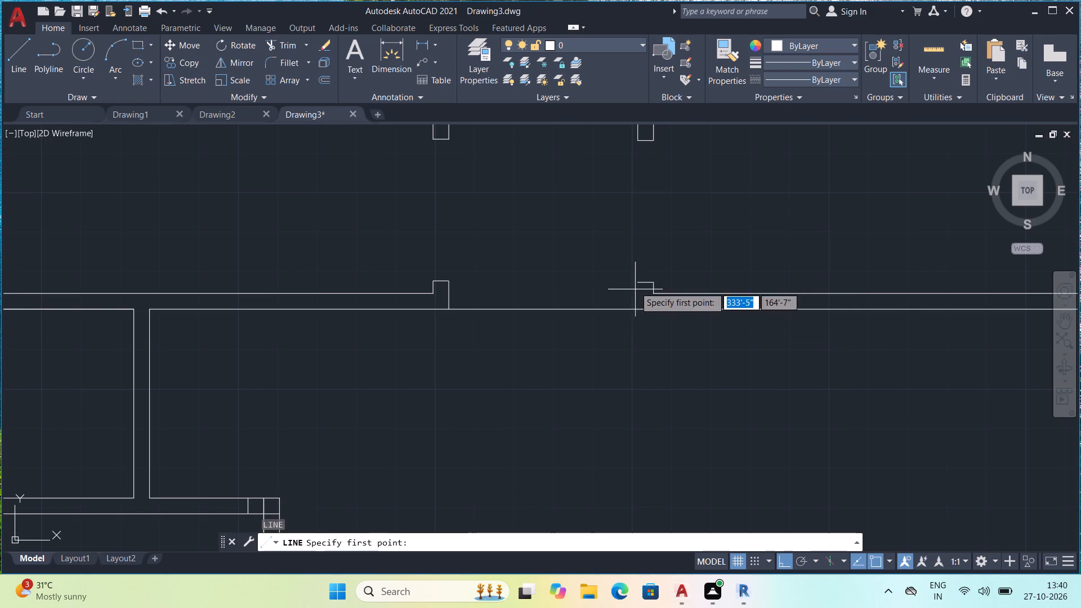
pyautogui.click(637, 282)
pyautogui.click(638, 327)
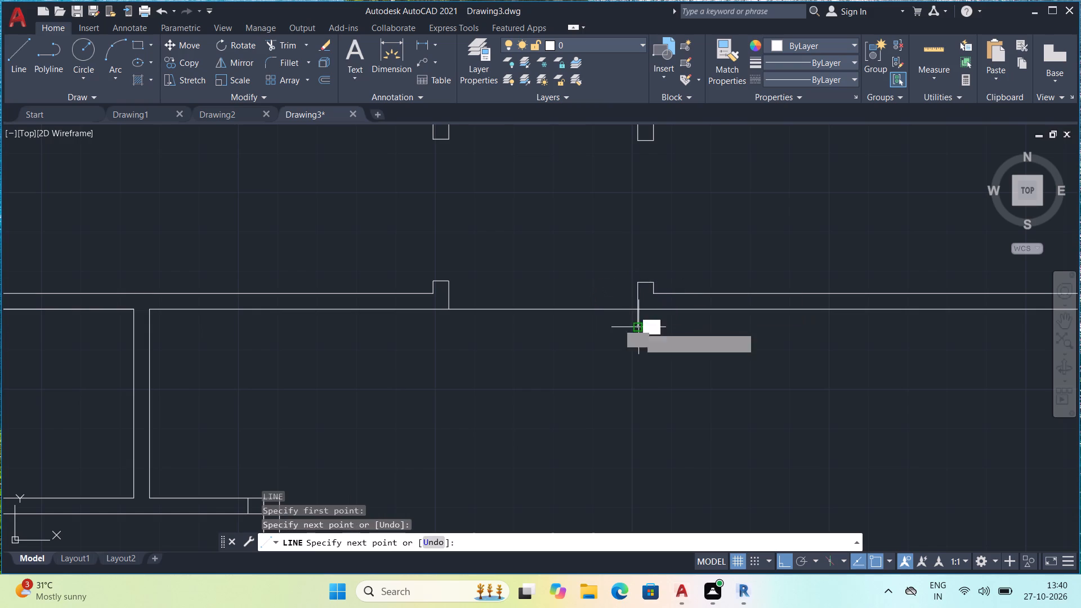
pyautogui.press('Escape')
pyautogui.press('Escape')
pyautogui.press('Escape')
pyautogui.press('Escape')
pyautogui.press('Escape')
# Trim the lower face line across the opening and the vertical line's overshoot to close the stub corner.
pyautogui.scroll(3, 638, 283)
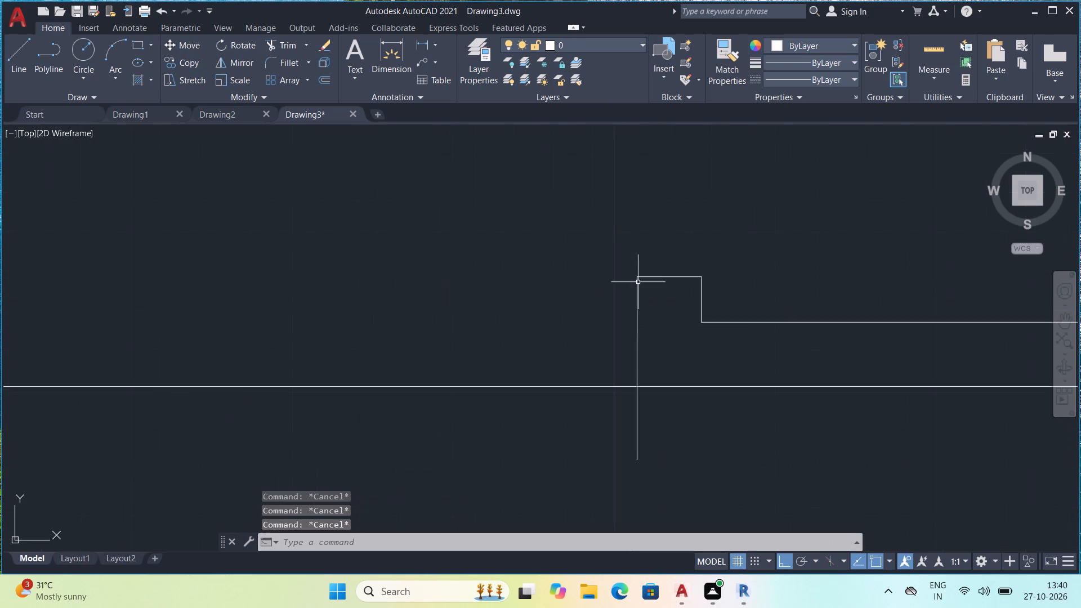
pyautogui.scroll(8, 640, 281)
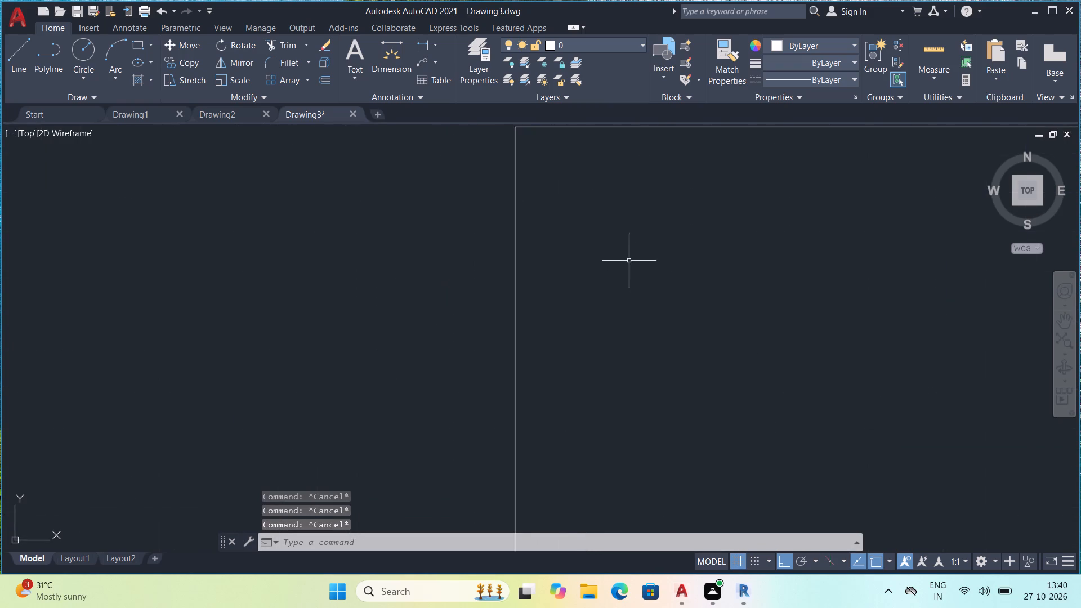
pyautogui.moveTo(637, 287); pyautogui.dragTo(657, 398, button='middle')
pyautogui.scroll(-7, 657, 398)
pyautogui.moveTo(673, 430); pyautogui.dragTo(647, 347, button='middle')
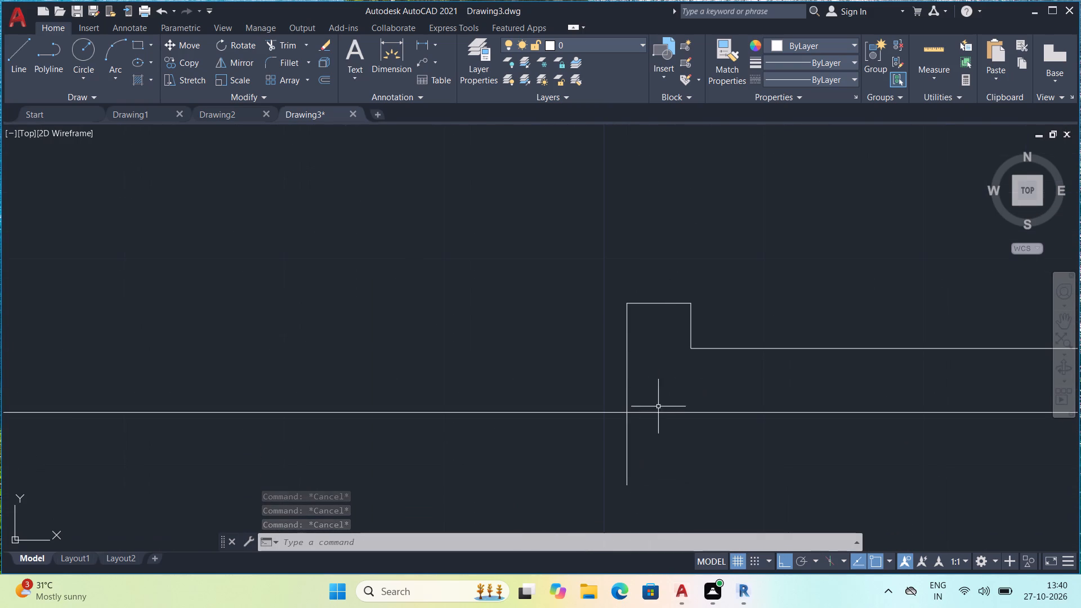
pyautogui.press('Escape')
pyautogui.write('tr')
pyautogui.press('space')
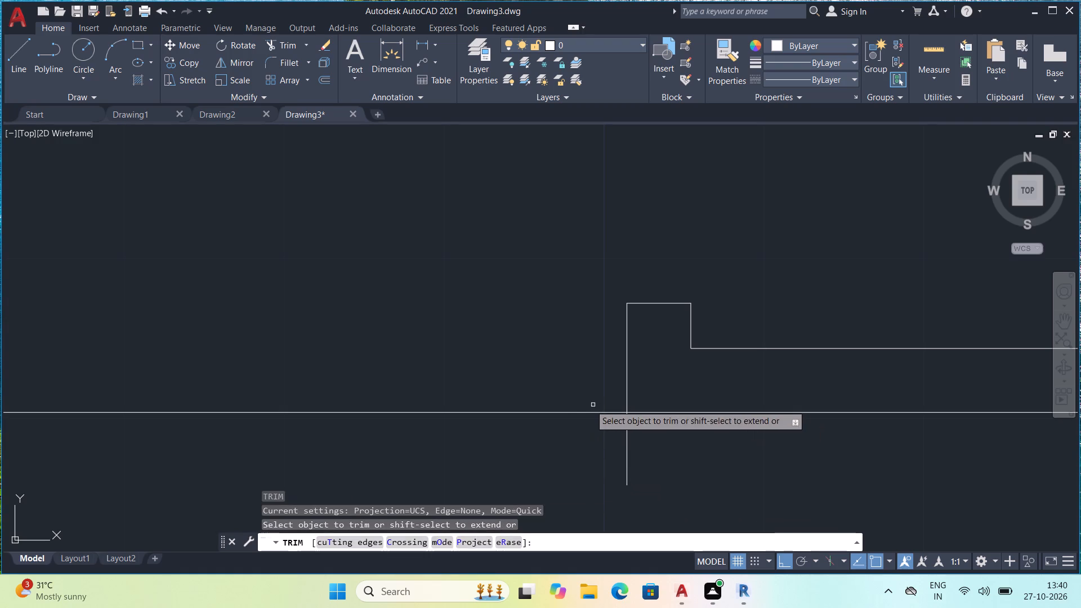
pyautogui.click(586, 397)
pyautogui.click(593, 437)
pyautogui.moveTo(601, 440); pyautogui.dragTo(613, 436)
pyautogui.click(653, 430)
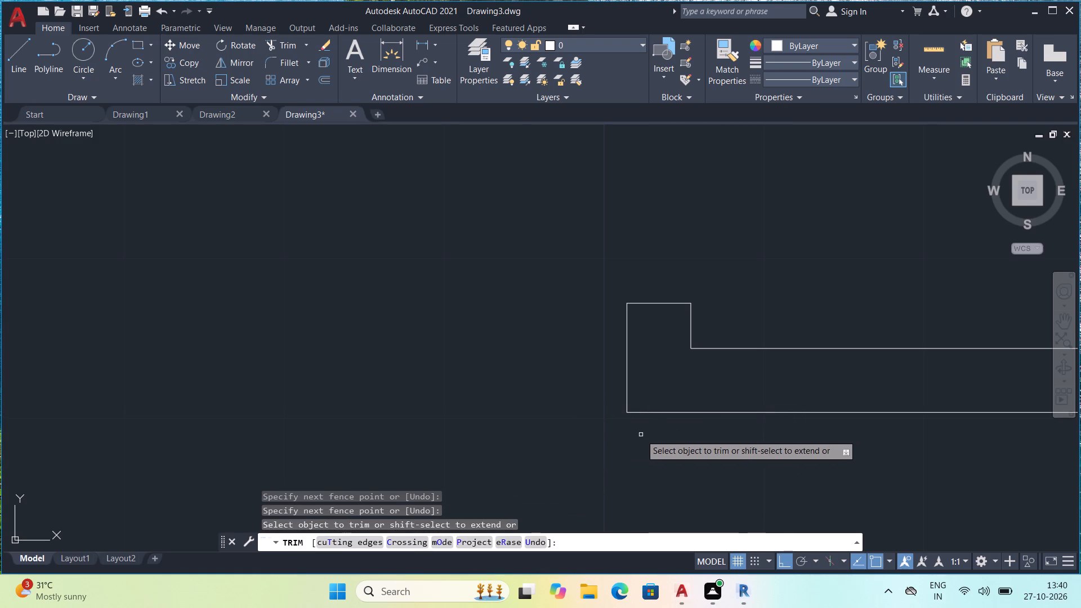
# Examine the partitions and junctions around the opened central area and the lower rooms.
pyautogui.scroll(-4, 641, 436)
pyautogui.moveTo(673, 454); pyautogui.dragTo(611, 410, button='middle')
pyautogui.scroll(-1, 600, 412)
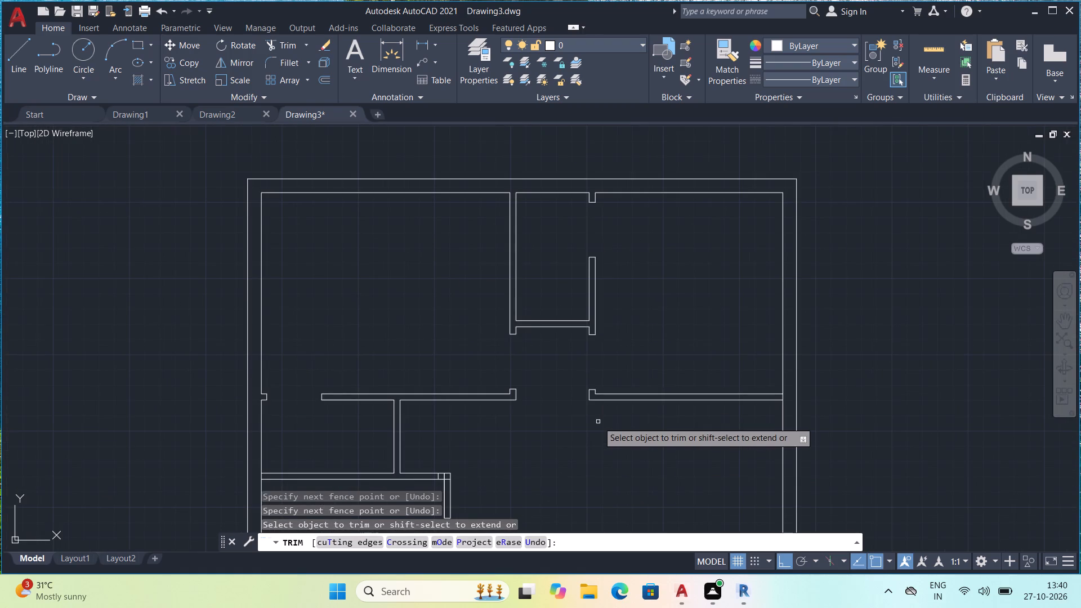
pyautogui.scroll(-2, 604, 432)
pyautogui.moveTo(618, 444); pyautogui.dragTo(622, 380, button='middle')
pyautogui.scroll(1, 627, 379)
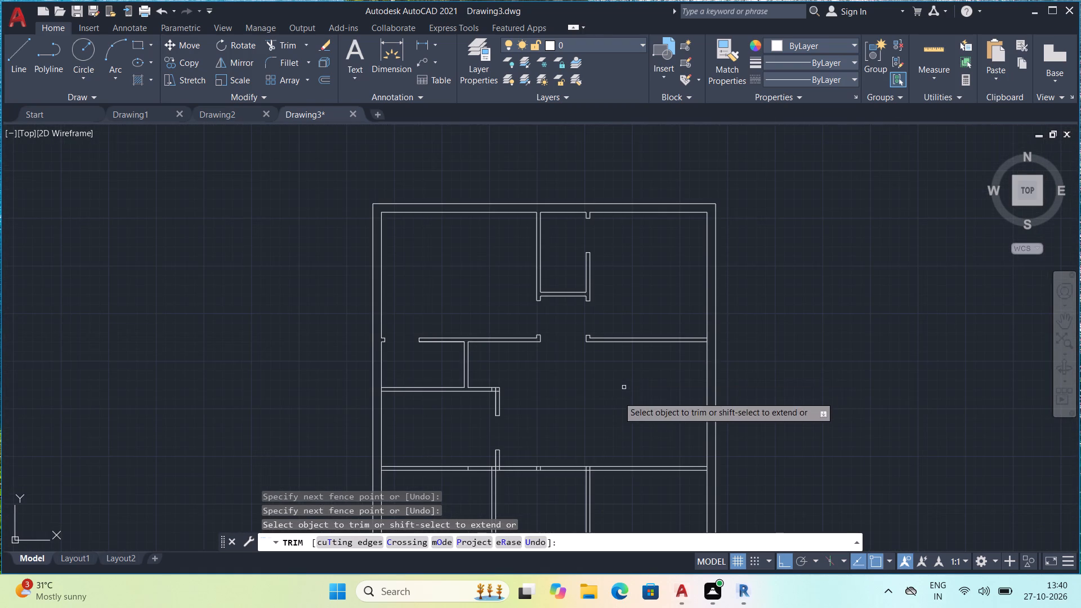
pyautogui.moveTo(612, 407); pyautogui.dragTo(616, 363, button='middle')
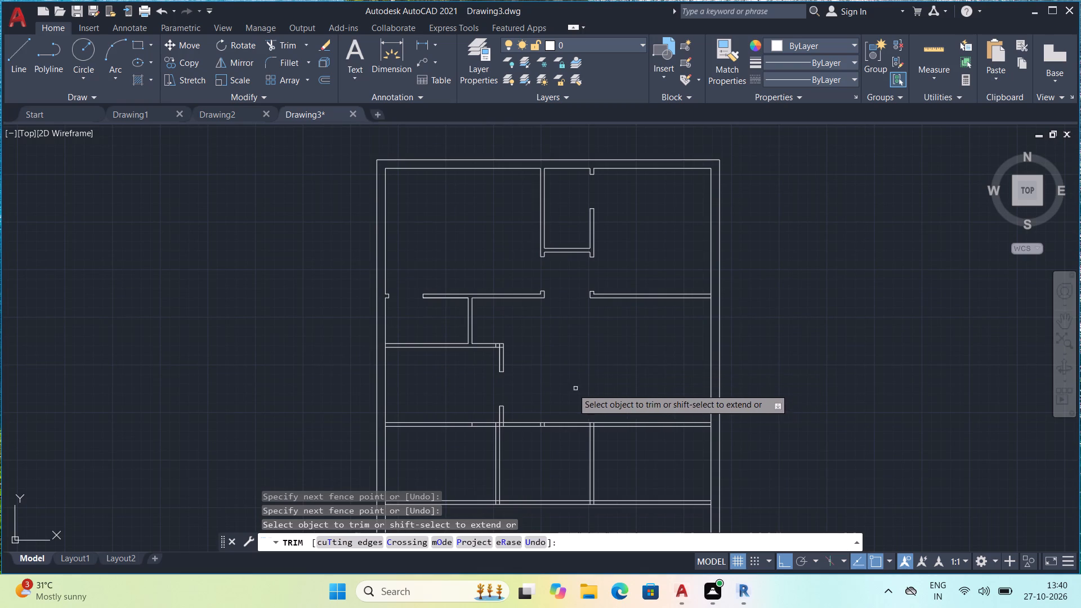
pyautogui.scroll(1, 522, 400)
pyautogui.moveTo(516, 398); pyautogui.dragTo(544, 360, button='middle')
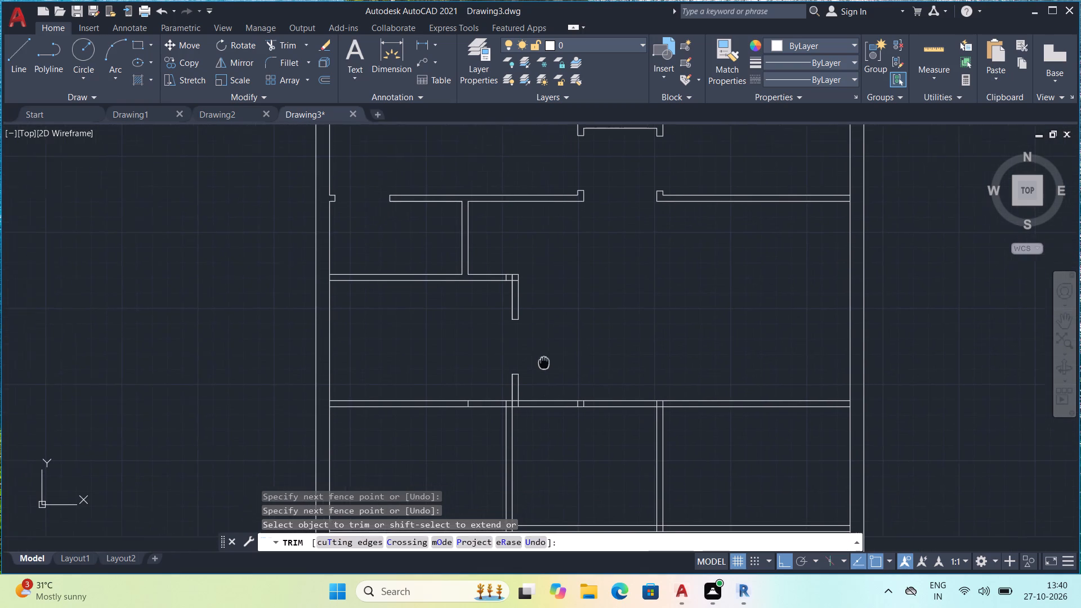
pyautogui.moveTo(544, 360); pyautogui.dragTo(548, 356, button='middle')
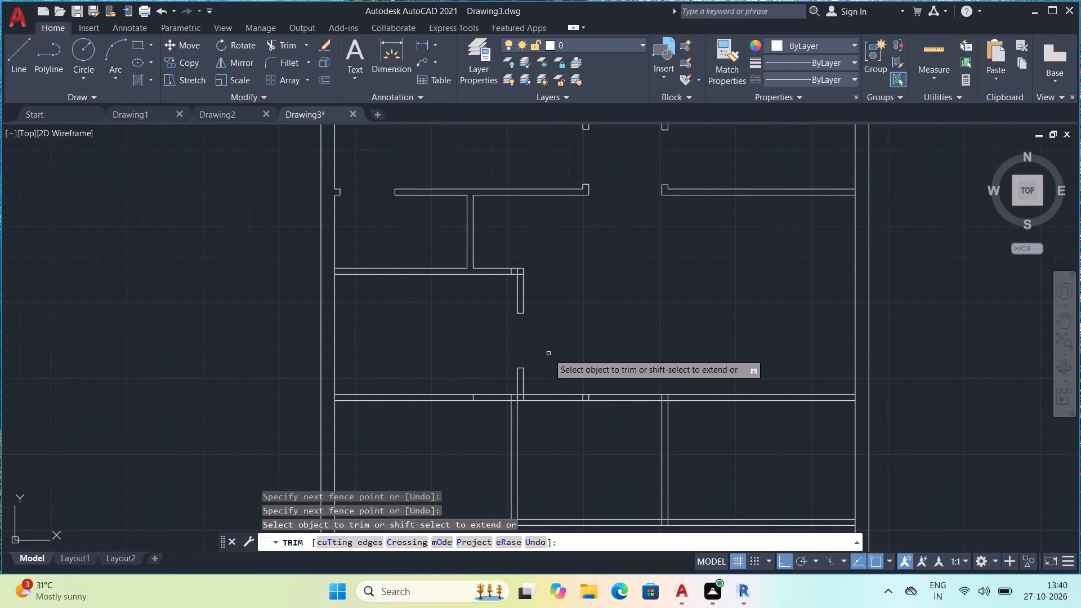
pyautogui.moveTo(551, 353); pyautogui.dragTo(555, 298, button='middle')
pyautogui.scroll(1, 577, 310)
pyautogui.moveTo(600, 327); pyautogui.dragTo(588, 260, button='middle')
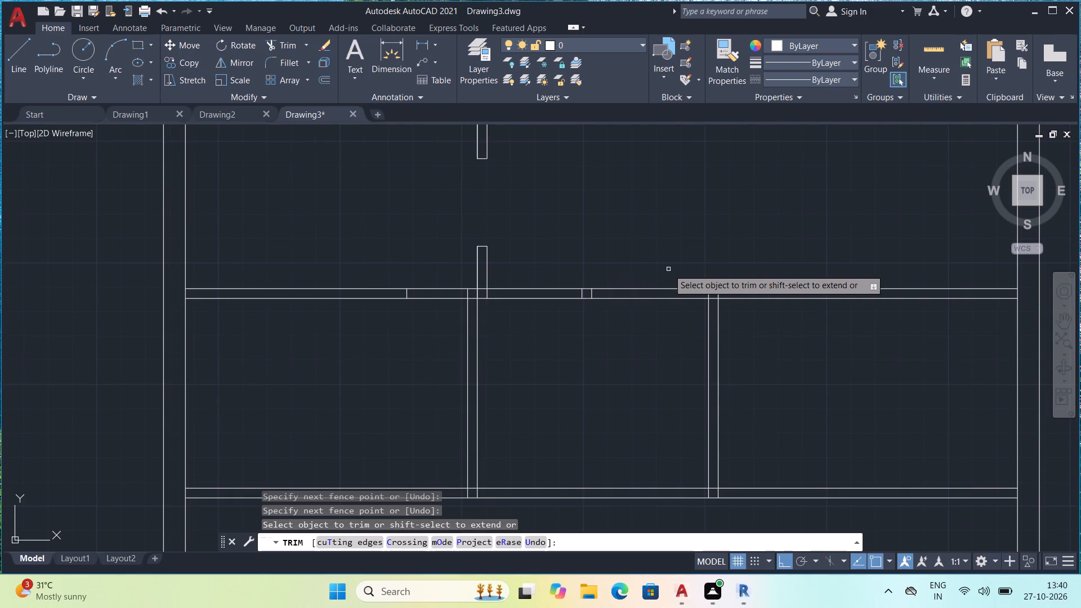
# Measure the opened central area between the partitions and the east outer wall with Quick measure.
pyautogui.scroll(-3, 681, 248)
pyautogui.moveTo(712, 218); pyautogui.dragTo(648, 268, button='middle')
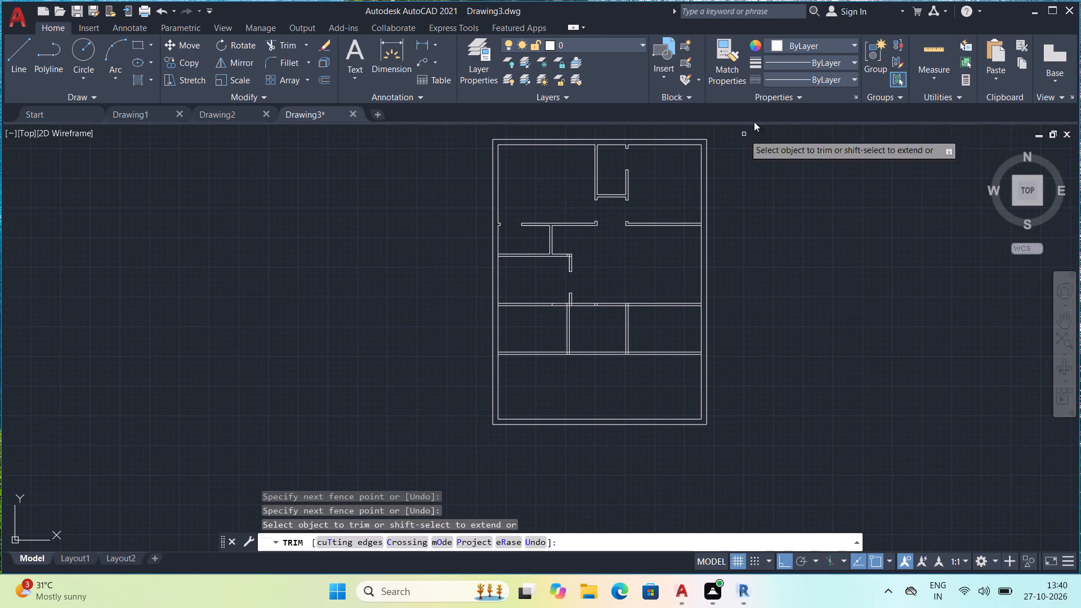
pyautogui.click(931, 45)
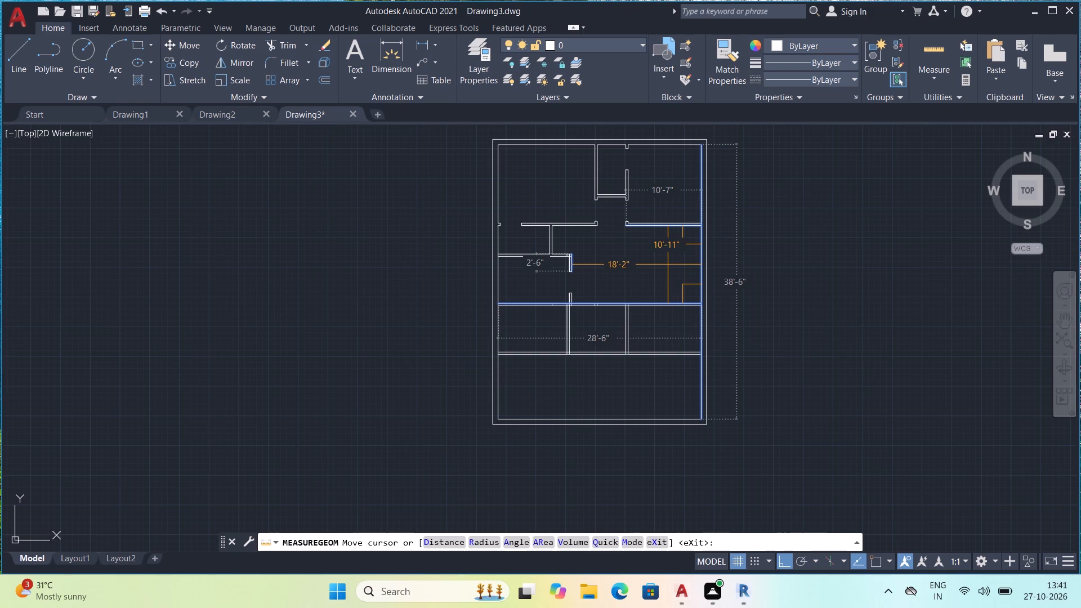
pyautogui.press('Escape')
pyautogui.press('Escape')
pyautogui.press('Escape')
pyautogui.press('Escape')
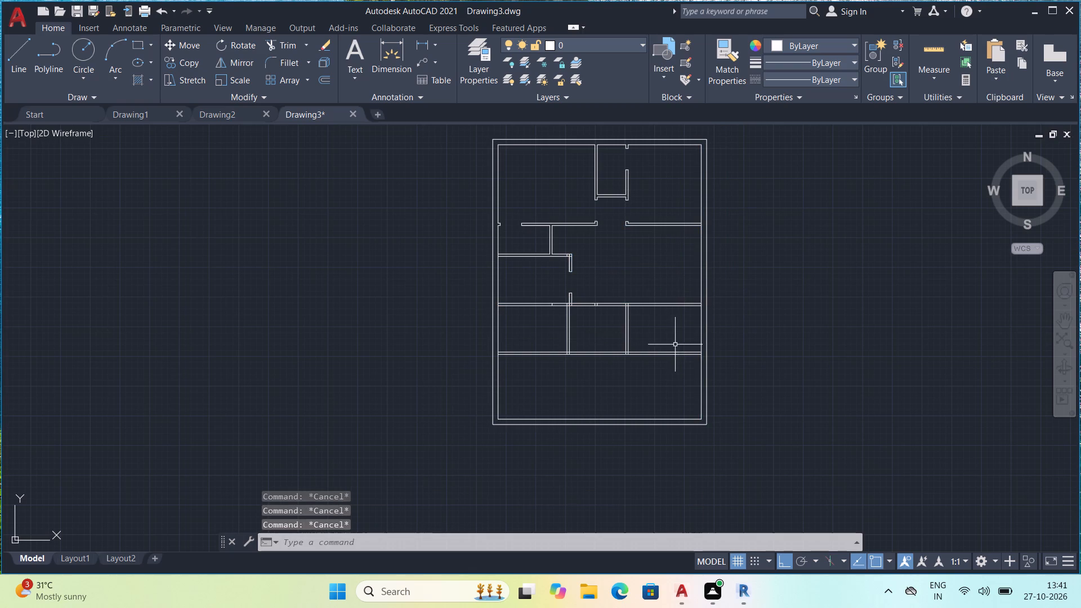
# Trim away both lines of the vertical partition dividing the lower rooms, east of the lower-west room.
pyautogui.scroll(1, 661, 336)
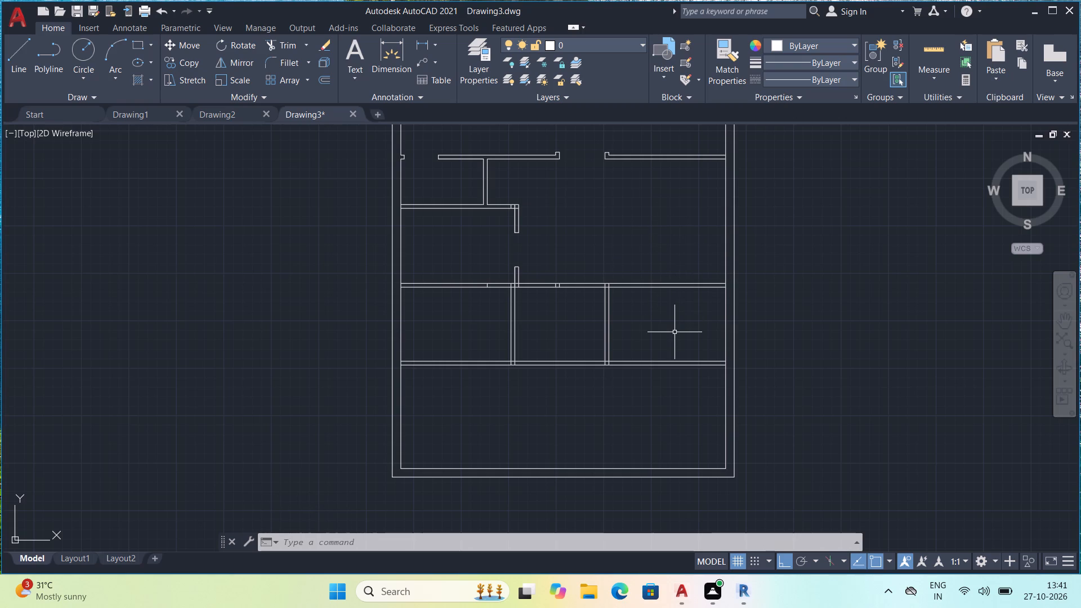
pyautogui.press('t')
pyautogui.write('r')
pyautogui.press('space')
pyautogui.moveTo(661, 314); pyautogui.dragTo(638, 314)
pyautogui.moveTo(568, 318); pyautogui.dragTo(583, 313)
pyautogui.moveTo(647, 311); pyautogui.dragTo(574, 330)
pyautogui.click(574, 330)
pyautogui.click(599, 322)
pyautogui.moveTo(600, 322); pyautogui.dragTo(625, 346)
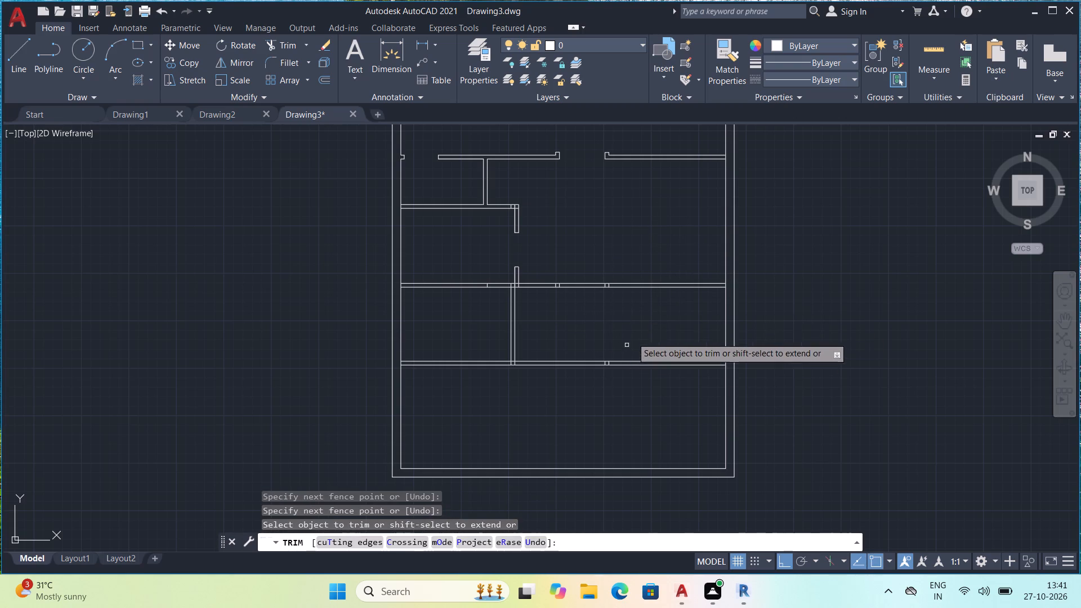
# Trim away the lower horizontal partition from the lower-west room's corner to the east outer wall, including the leftover pieces.
pyautogui.moveTo(646, 313); pyautogui.dragTo(679, 375)
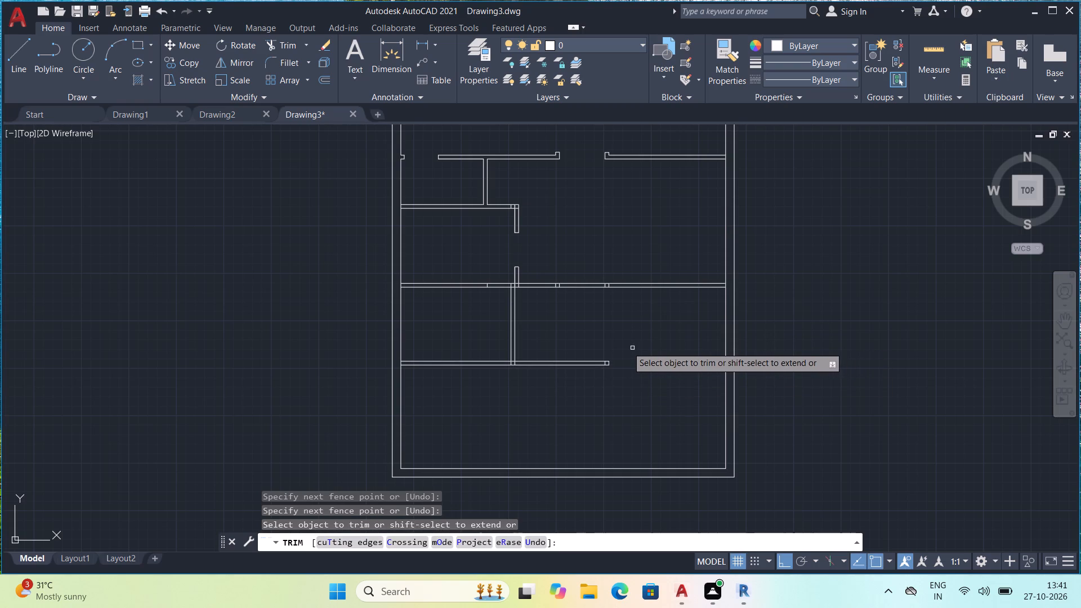
pyautogui.moveTo(578, 340); pyautogui.dragTo(586, 359)
pyautogui.moveTo(593, 348); pyautogui.dragTo(604, 360)
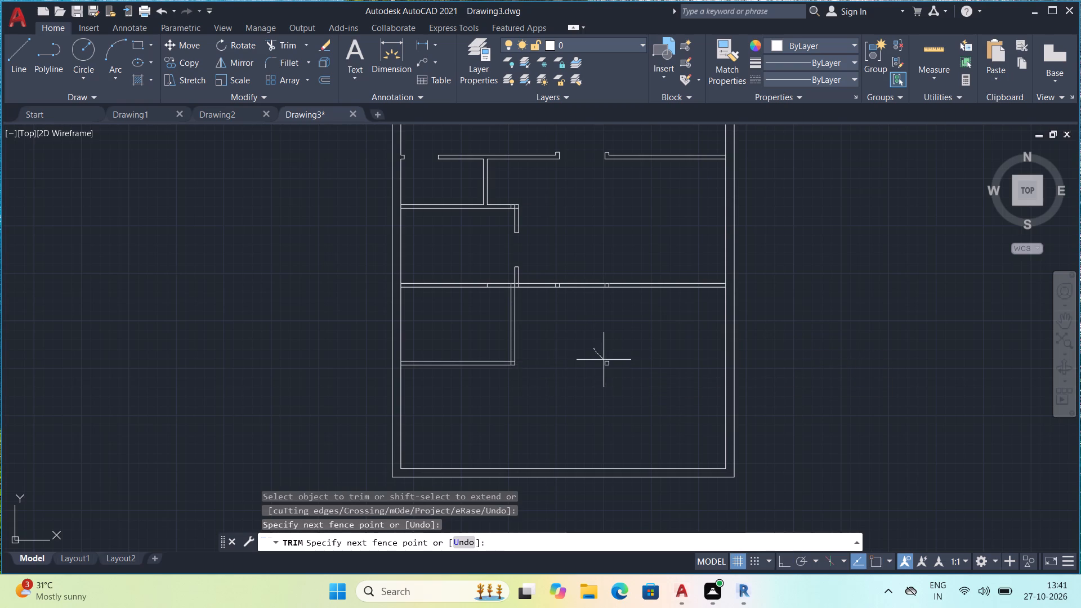
pyautogui.moveTo(604, 360); pyautogui.dragTo(606, 361)
pyautogui.tripleClick(606, 361)
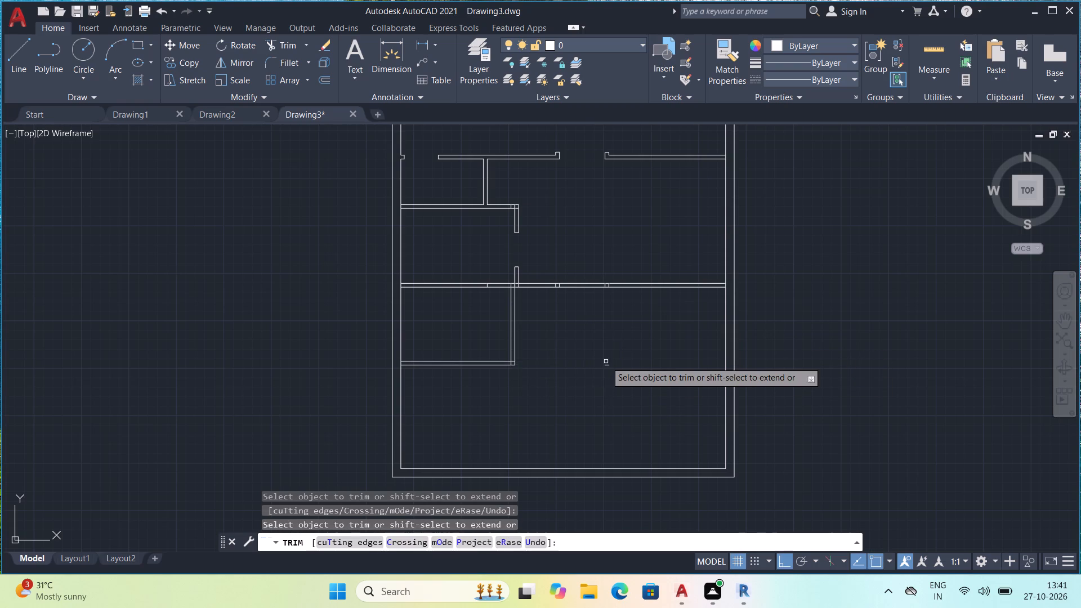
pyautogui.click(603, 367)
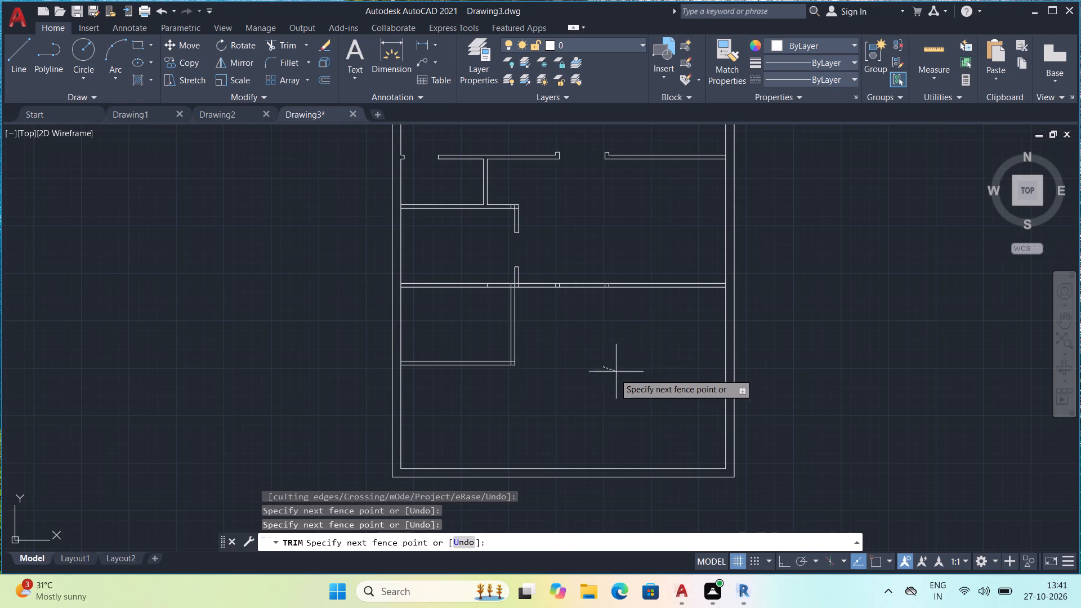
pyautogui.click(609, 373)
# Trim both partition lines between the two pairs of short cross lines above the lower hall to form an opening.
pyautogui.moveTo(591, 333); pyautogui.dragTo(707, 428, button='middle')
pyautogui.scroll(3, 704, 428)
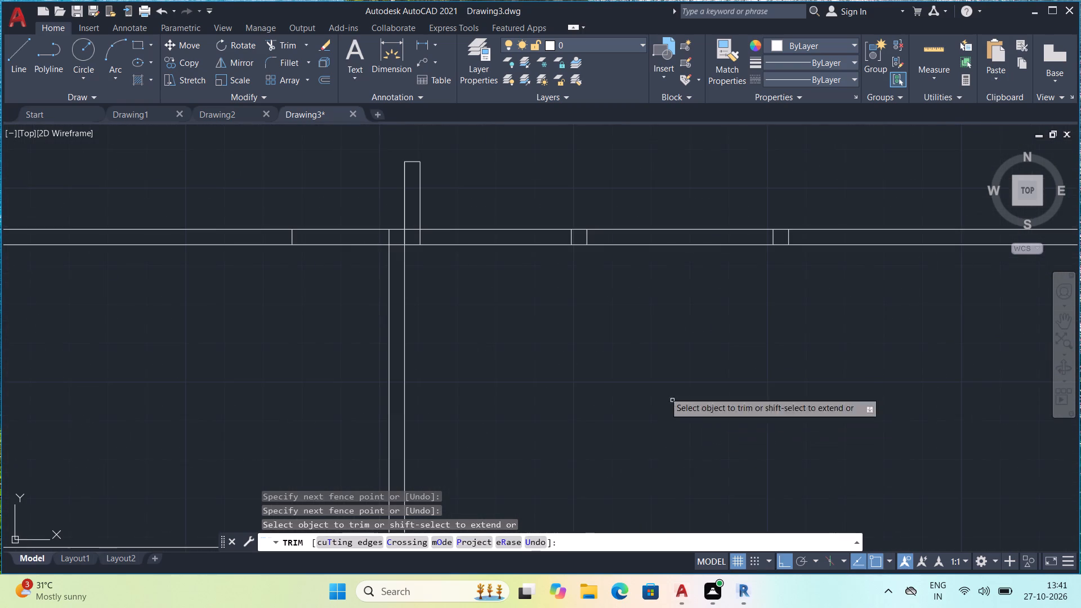
pyautogui.moveTo(652, 372); pyautogui.dragTo(638, 476, button='middle')
pyautogui.moveTo(647, 308); pyautogui.dragTo(648, 395)
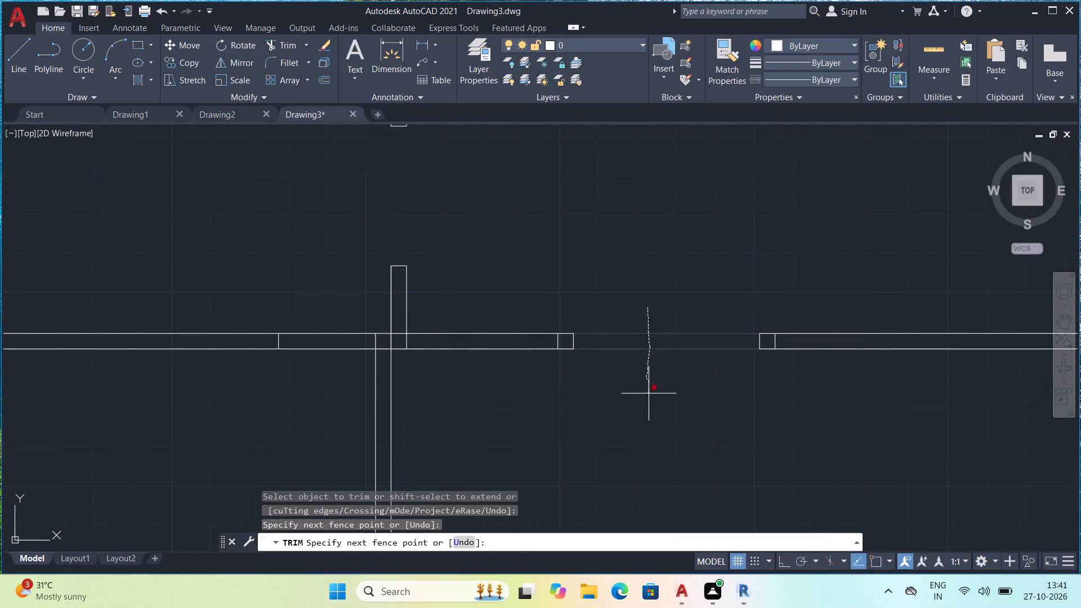
pyautogui.moveTo(648, 395); pyautogui.dragTo(646, 363)
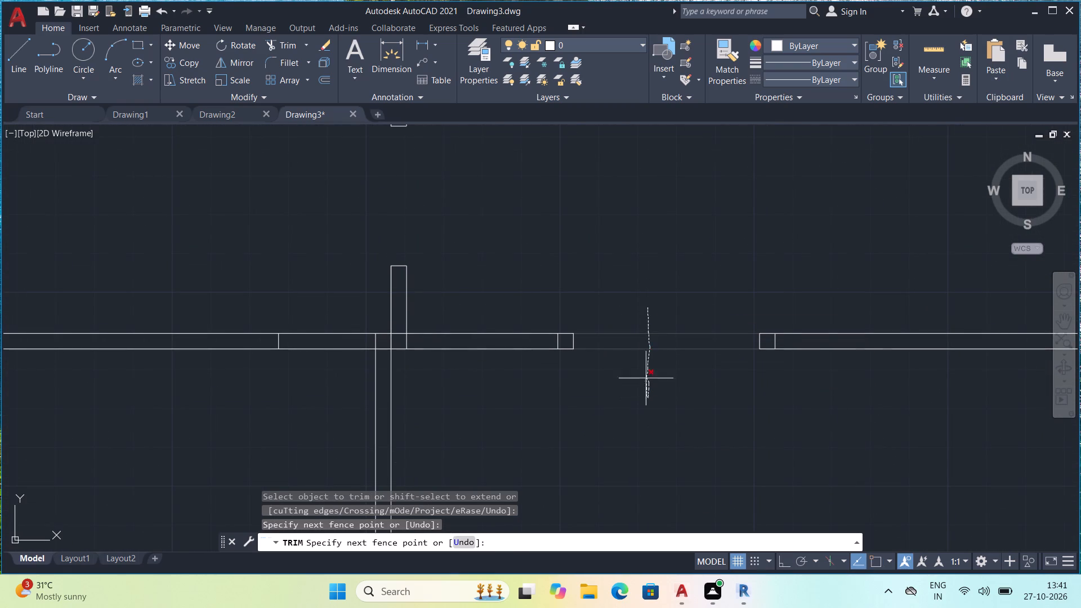
pyautogui.moveTo(646, 363); pyautogui.dragTo(646, 377)
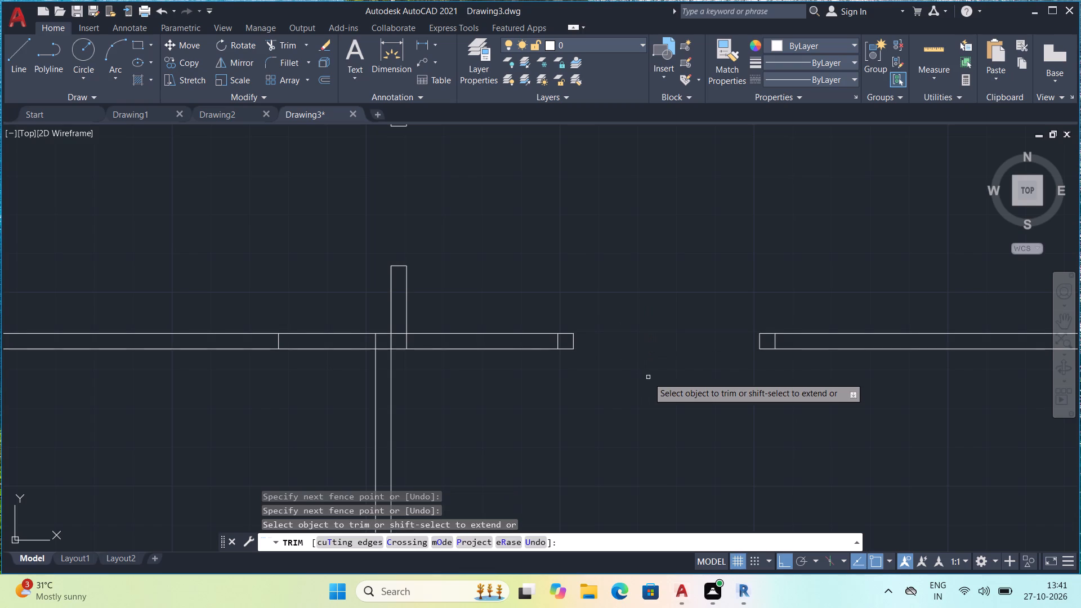
# Trim the leftover cross lines inside the partition on both sides of the opening and clean the door-stub junction.
pyautogui.scroll(-2, 649, 377)
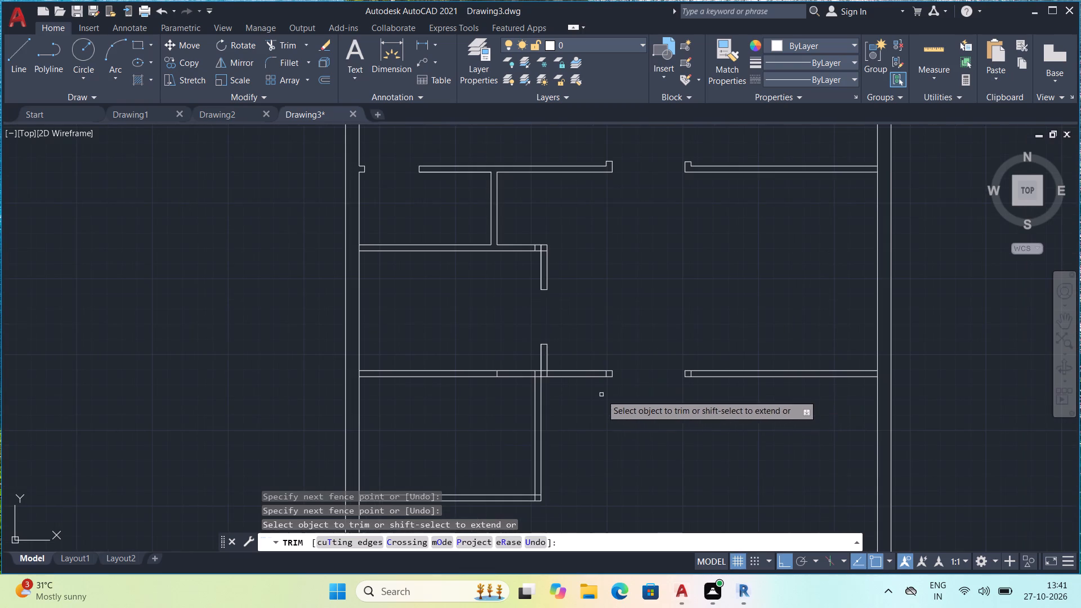
pyautogui.moveTo(602, 395); pyautogui.dragTo(729, 455, button='middle')
pyautogui.scroll(3, 723, 447)
pyautogui.click(753, 397)
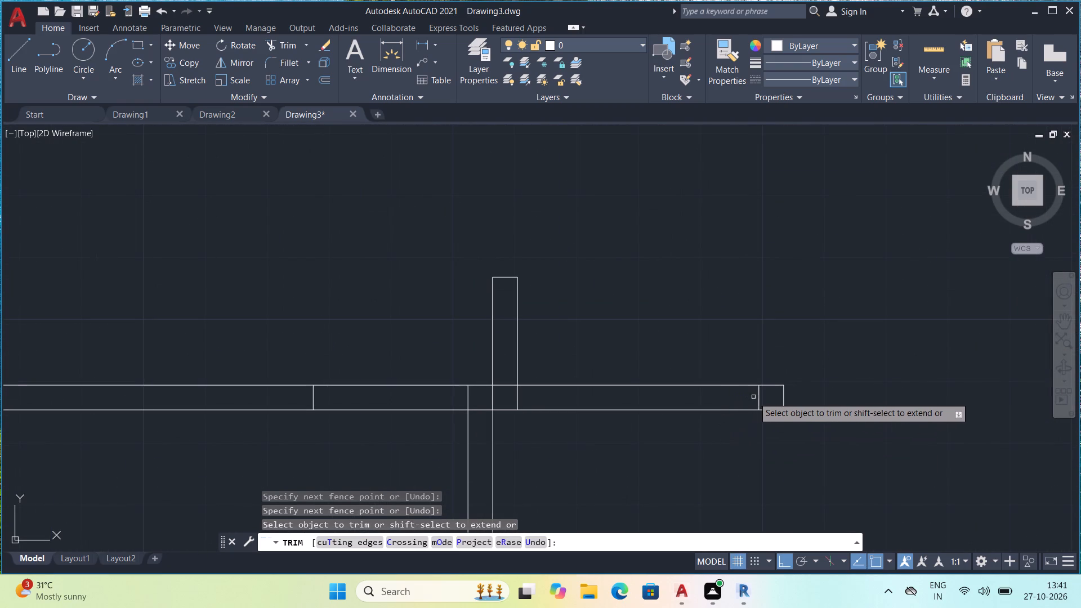
pyautogui.click(766, 399)
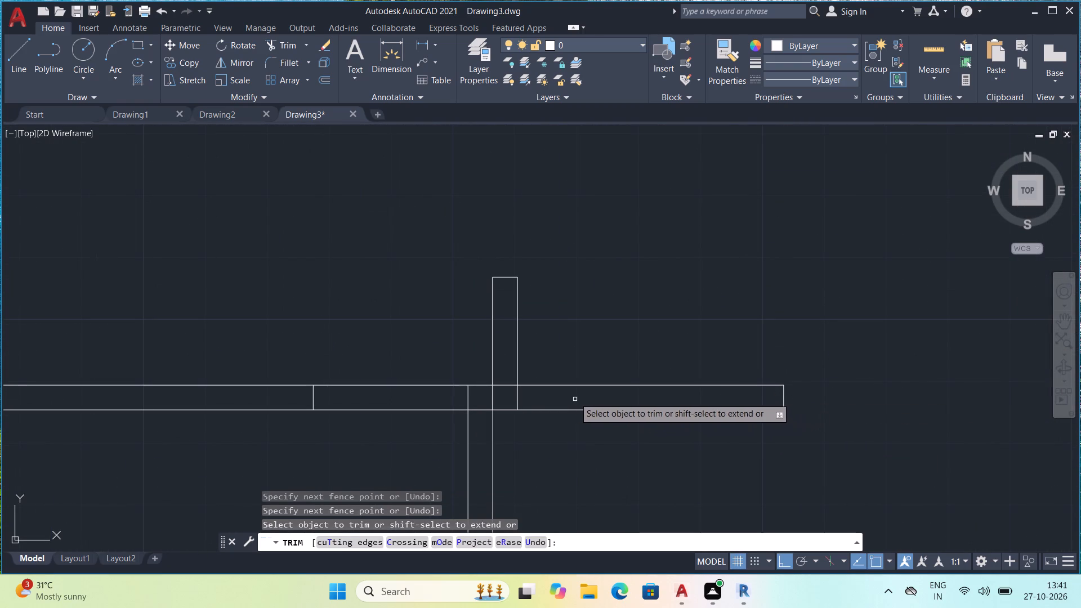
pyautogui.moveTo(542, 398); pyautogui.dragTo(431, 395)
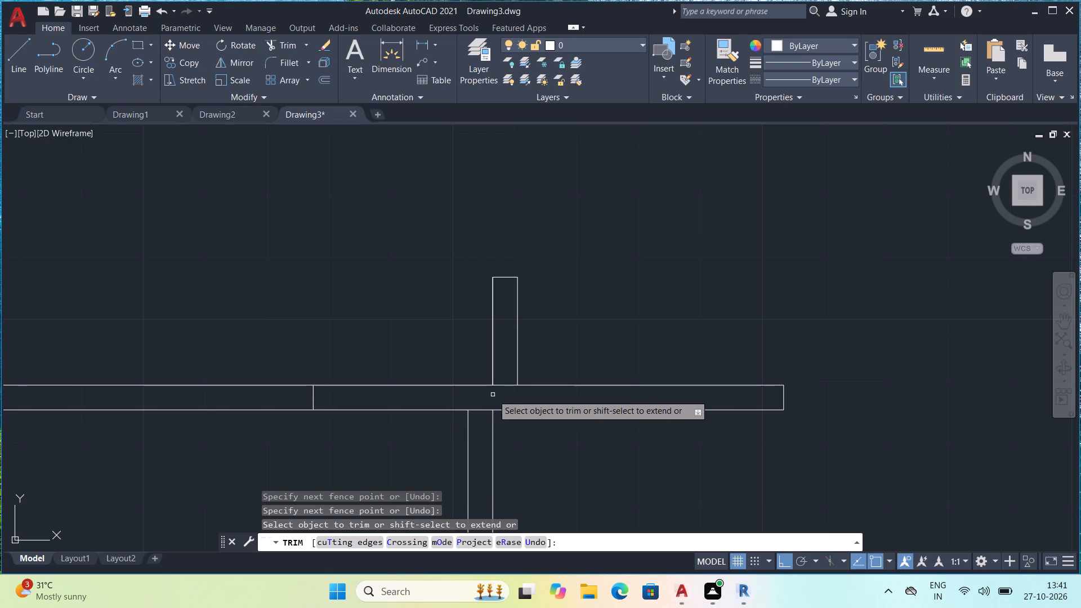
pyautogui.moveTo(484, 395); pyautogui.dragTo(477, 425)
pyautogui.moveTo(498, 390); pyautogui.dragTo(499, 383)
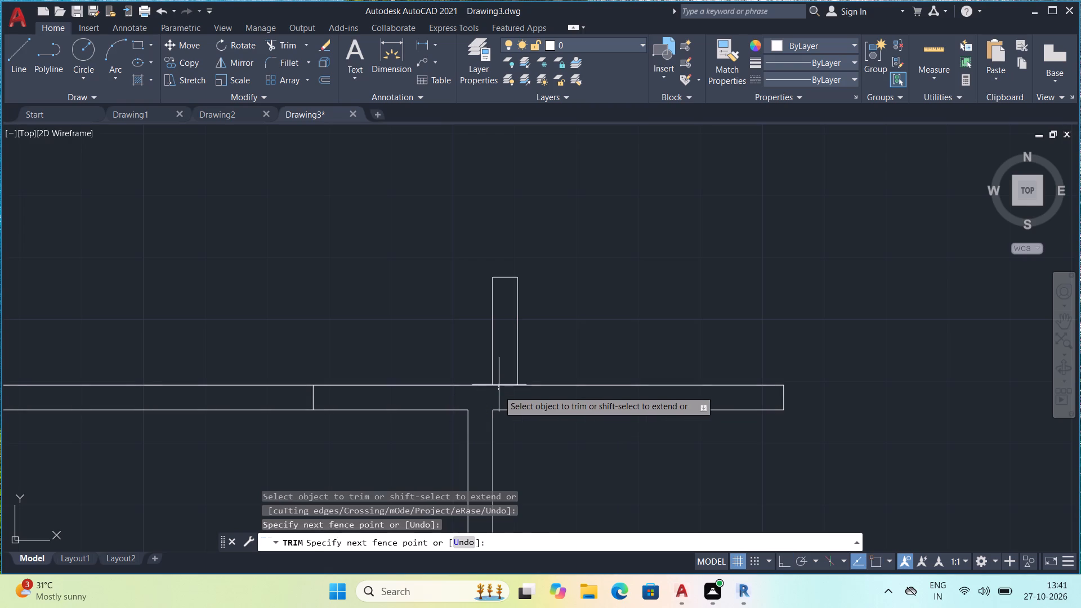
pyautogui.moveTo(499, 383); pyautogui.dragTo(500, 373)
pyautogui.moveTo(383, 400); pyautogui.dragTo(324, 398)
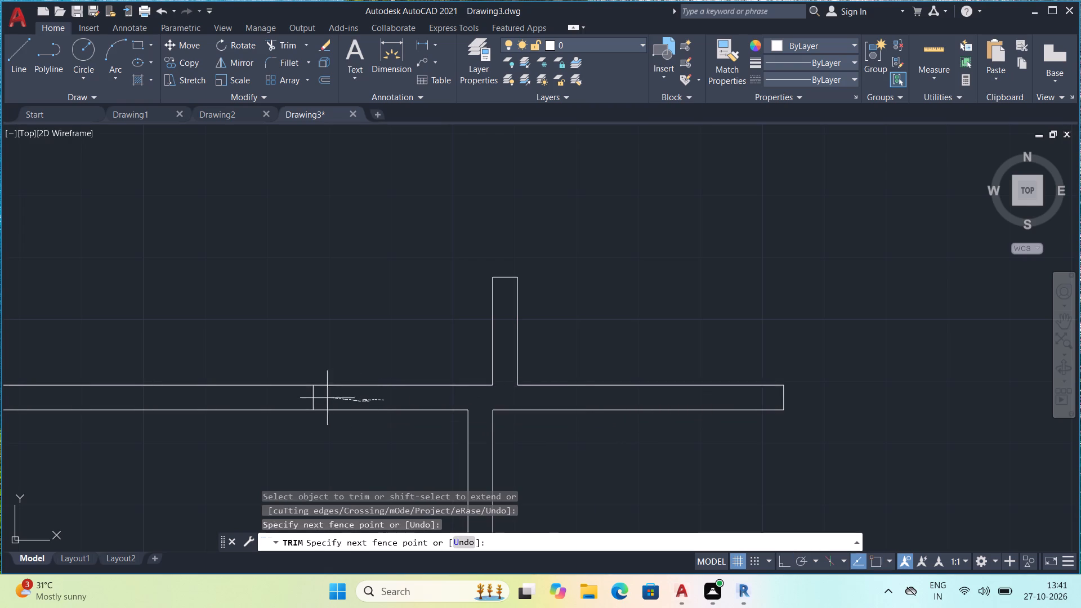
pyautogui.moveTo(324, 398); pyautogui.dragTo(288, 395)
pyautogui.scroll(-2, 296, 399)
pyautogui.scroll(3, 620, 398)
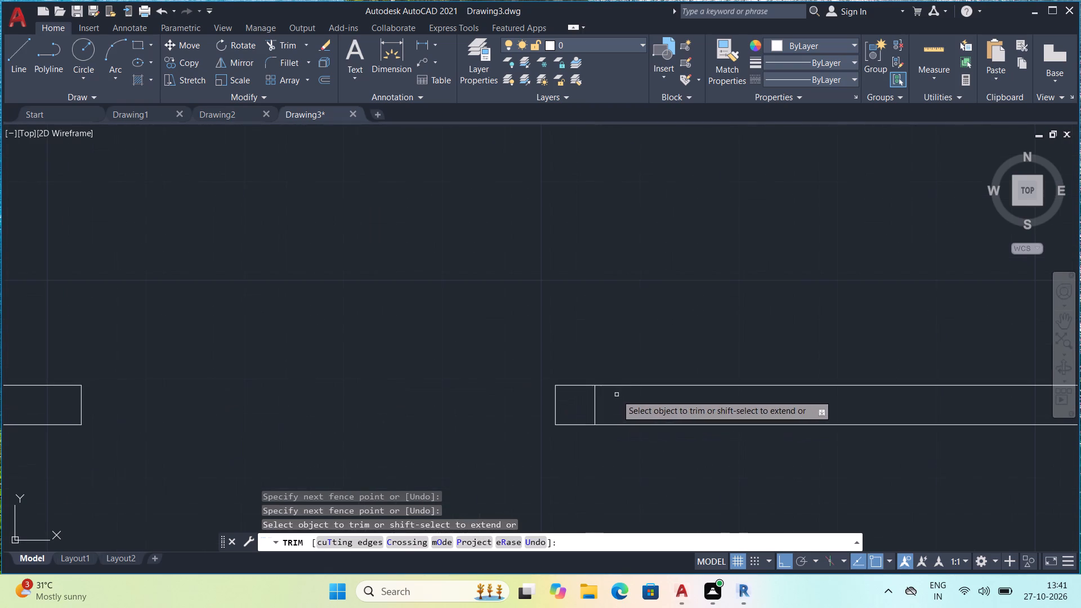
pyautogui.moveTo(611, 395); pyautogui.dragTo(575, 397)
# Trim the overlapping lines at the lower-west room's southeast corner and open its bottom partition's junction with the west outer wall.
pyautogui.scroll(-3, 588, 397)
pyautogui.scroll(-3, 676, 453)
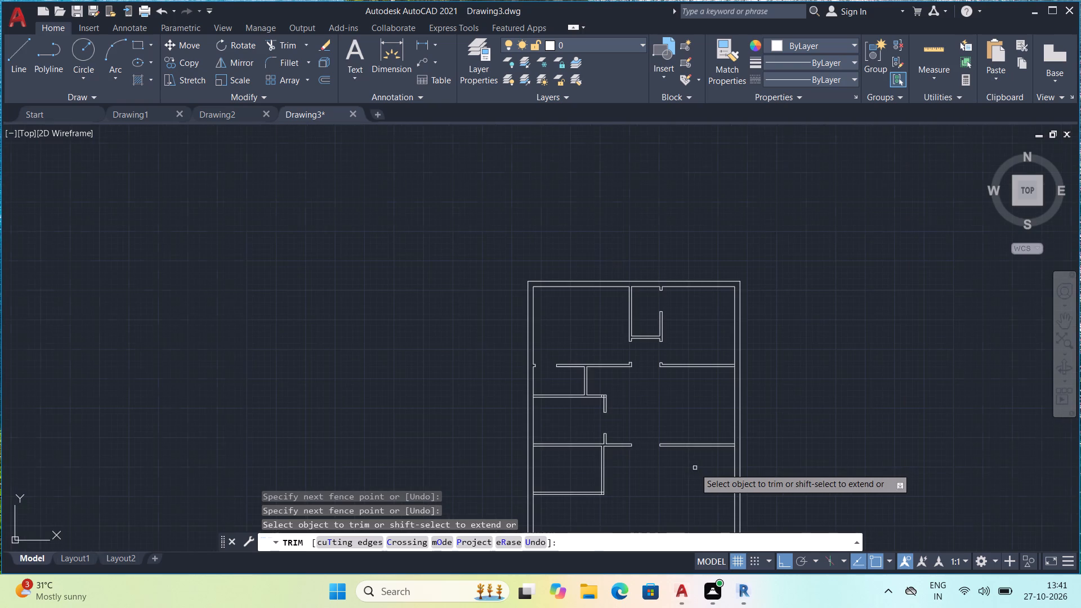
pyautogui.moveTo(678, 477); pyautogui.dragTo(694, 400, button='middle')
pyautogui.scroll(5, 633, 444)
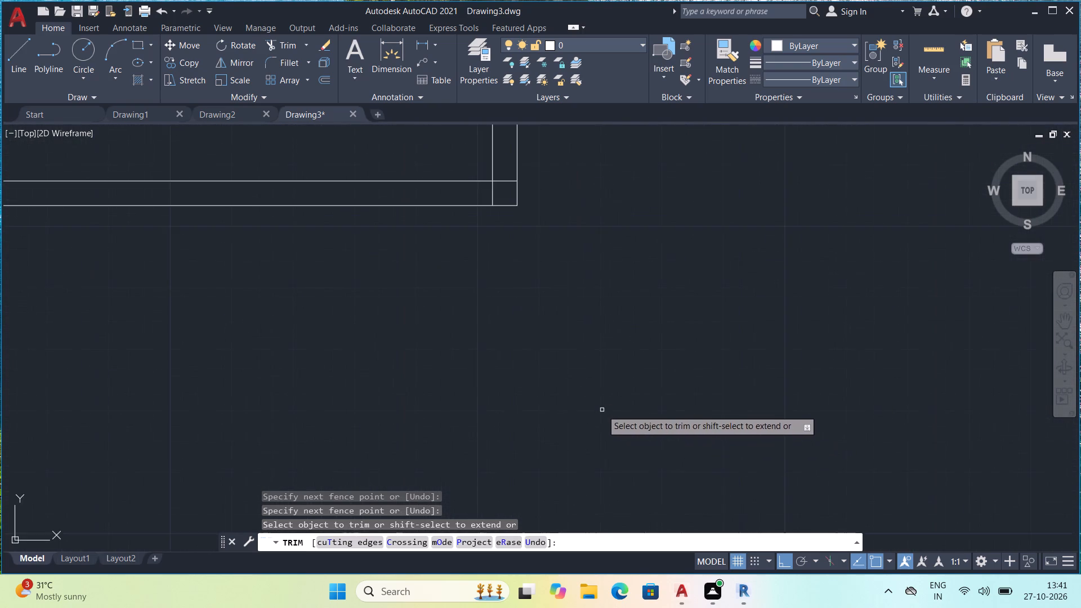
pyautogui.moveTo(605, 412); pyautogui.dragTo(772, 534, button='middle')
pyautogui.moveTo(745, 425); pyautogui.dragTo(883, 533, button='middle')
pyautogui.moveTo(769, 424); pyautogui.dragTo(789, 423)
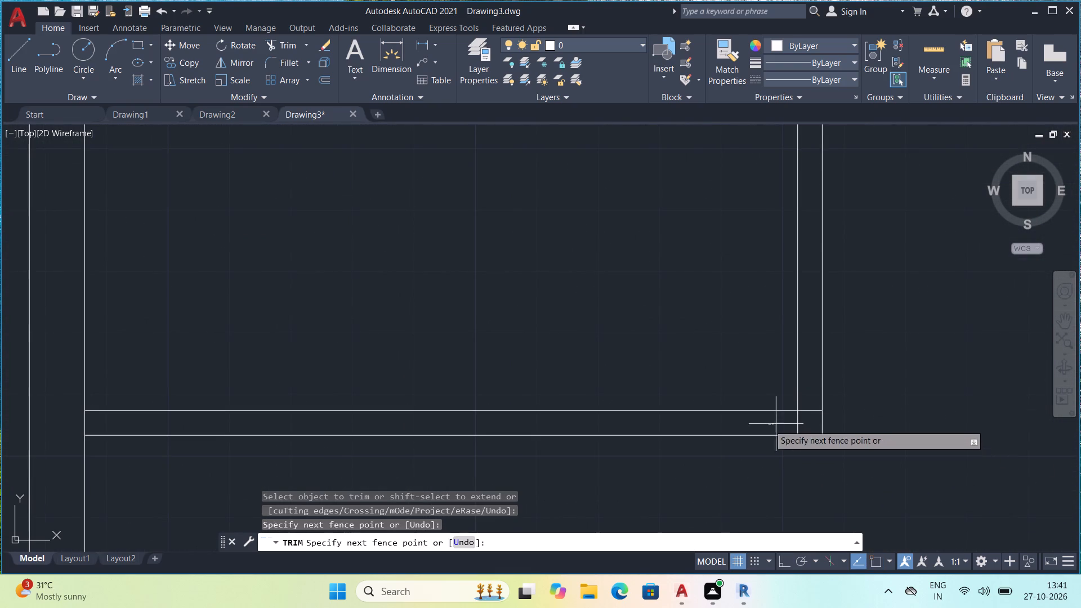
pyautogui.moveTo(789, 423); pyautogui.dragTo(811, 408)
pyautogui.scroll(-1, 877, 399)
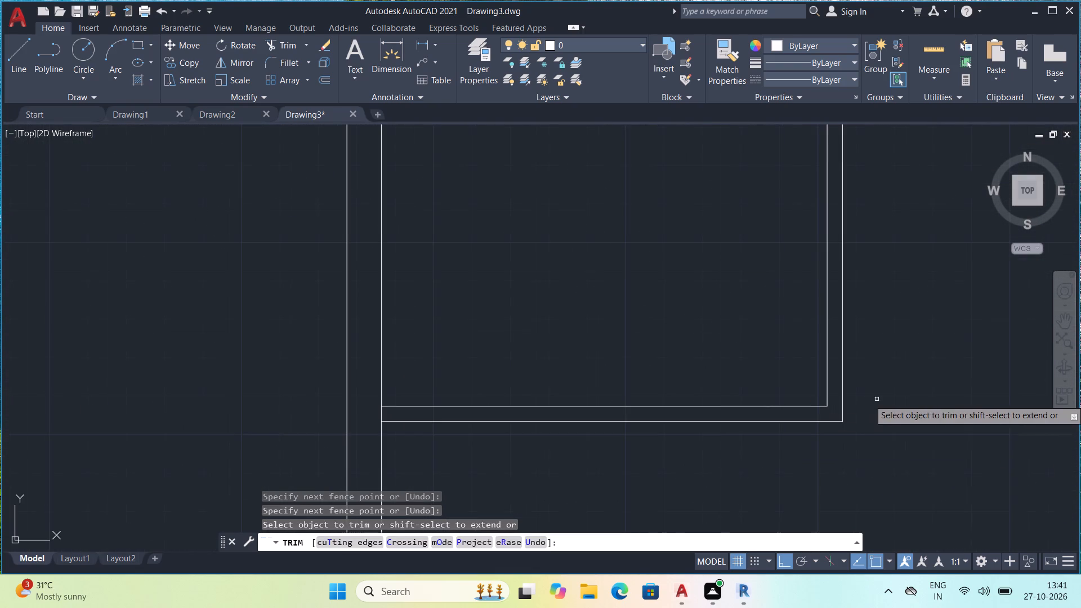
pyautogui.moveTo(361, 407); pyautogui.dragTo(401, 418)
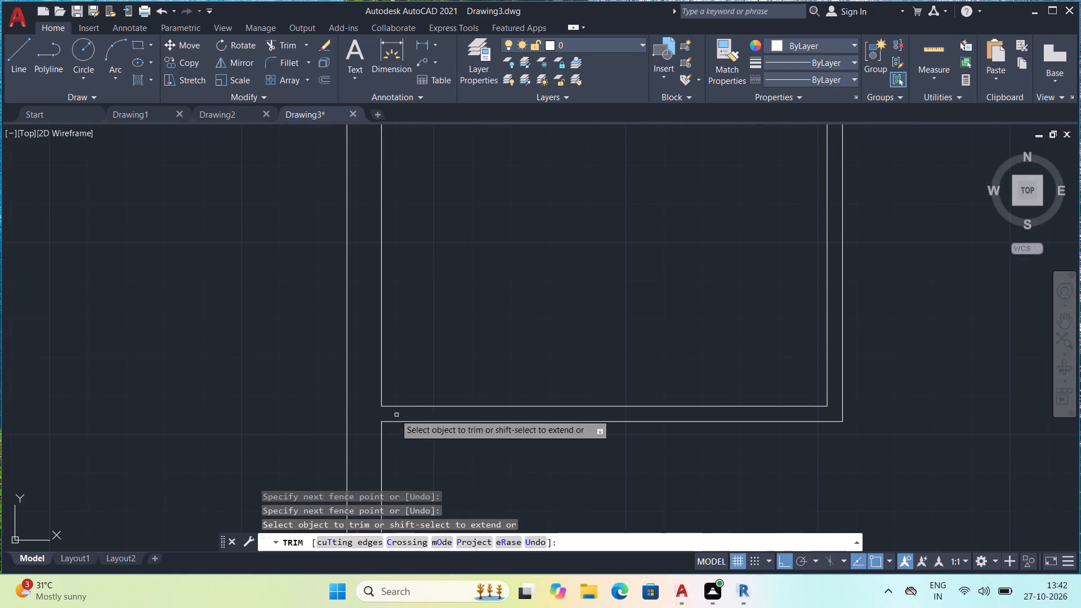
# Trim the east outer wall's inner line across the end of the partition east of the lower opening.
pyautogui.scroll(-2, 440, 348)
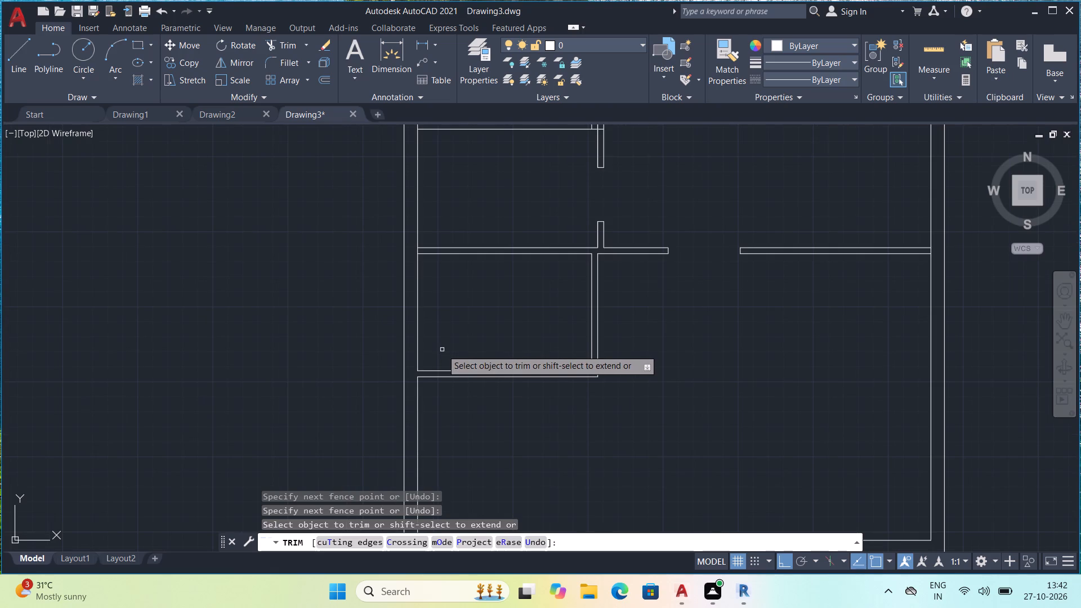
pyautogui.scroll(-3, 667, 341)
pyautogui.moveTo(674, 342); pyautogui.dragTo(658, 382, button='middle')
pyautogui.scroll(3, 653, 369)
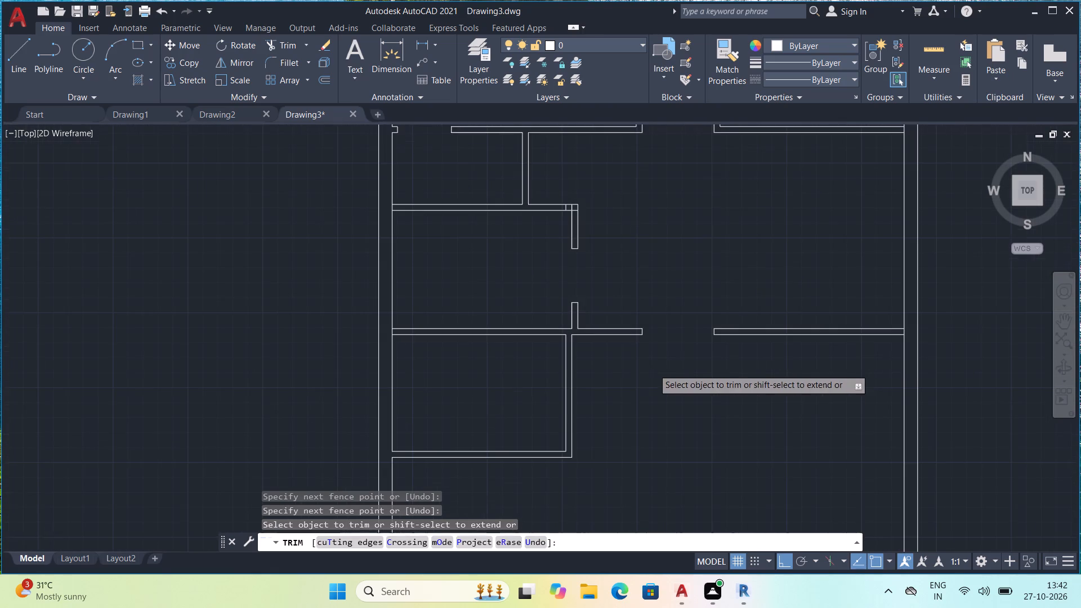
pyautogui.moveTo(707, 368); pyautogui.dragTo(670, 390, button='middle')
pyautogui.scroll(1, 739, 387)
pyautogui.moveTo(789, 400); pyautogui.dragTo(638, 443, button='middle')
pyautogui.scroll(1, 786, 400)
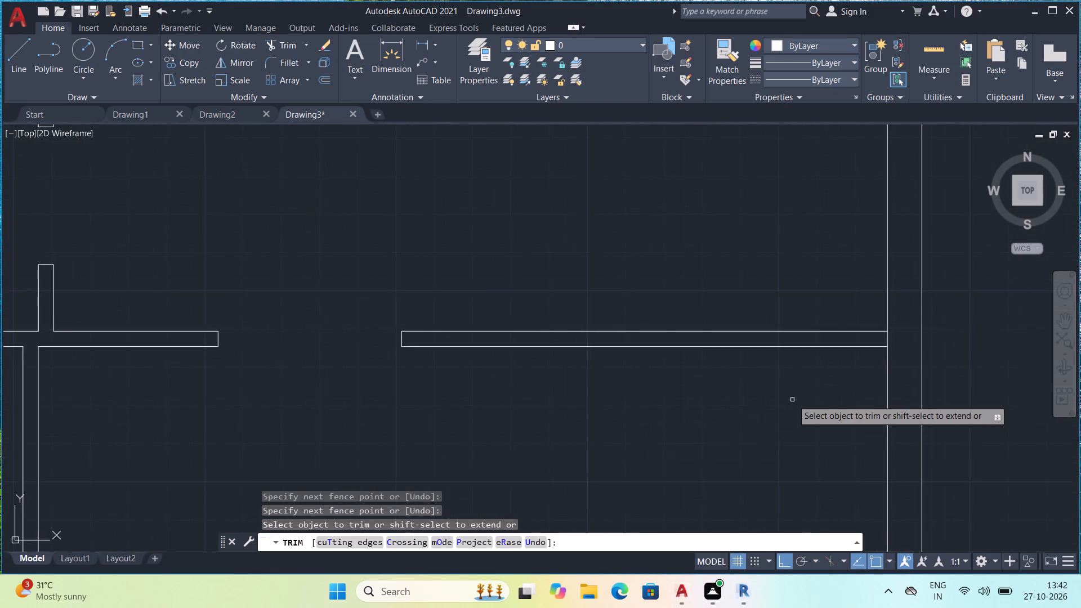
pyautogui.scroll(1, 790, 400)
pyautogui.moveTo(930, 306); pyautogui.dragTo(953, 303)
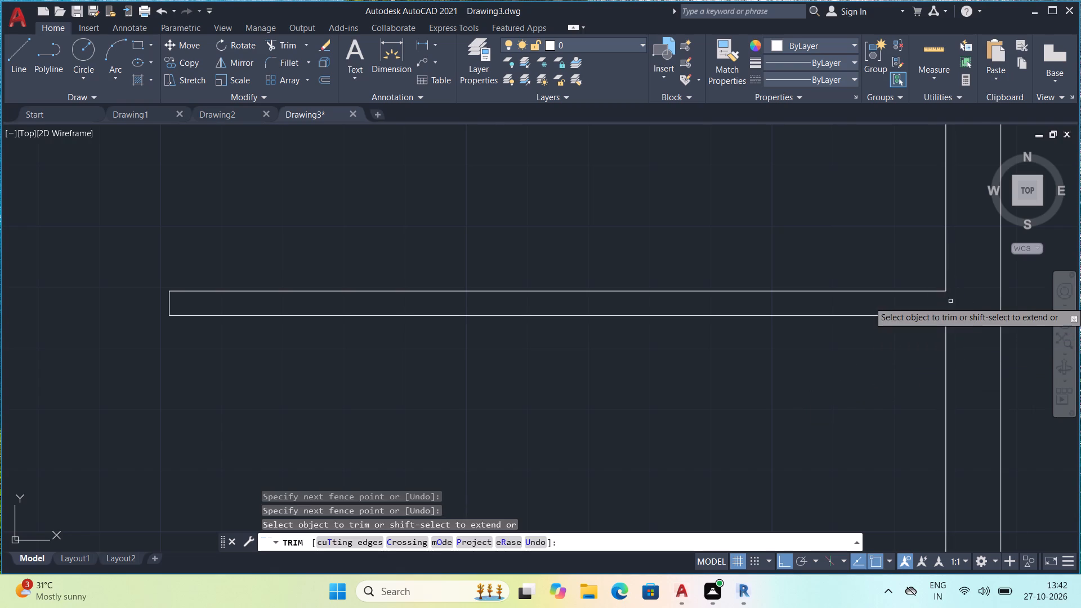
# Trim the west outer wall's inner line across the ends of the two horizontal partitions above the lower-west room.
pyautogui.scroll(-2, 950, 301)
pyautogui.scroll(-2, 872, 255)
pyautogui.moveTo(761, 252); pyautogui.dragTo(860, 337, button='middle')
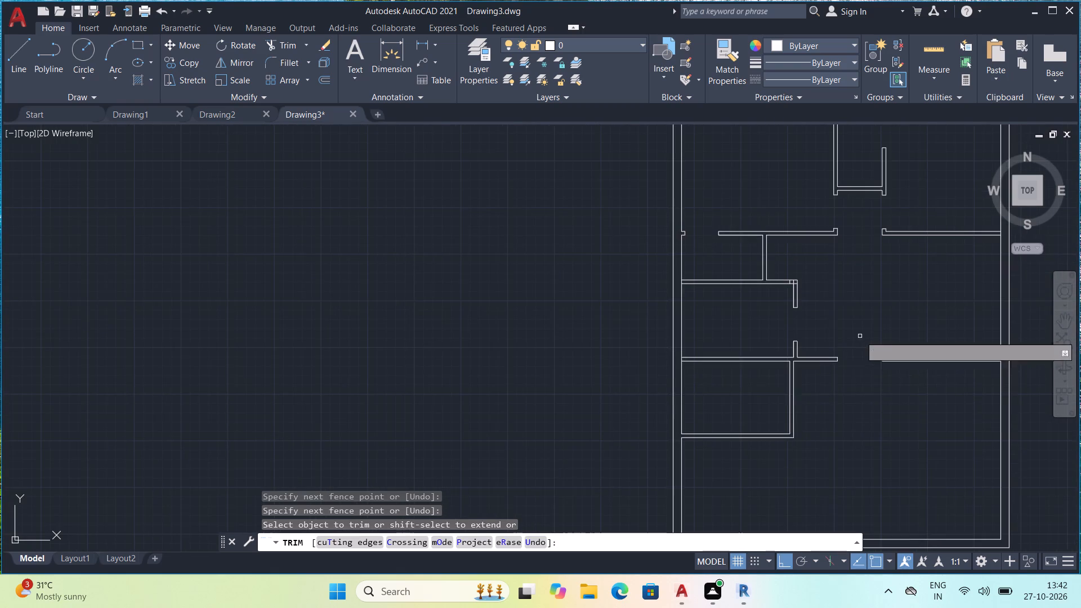
pyautogui.scroll(3, 671, 379)
pyautogui.click(705, 305)
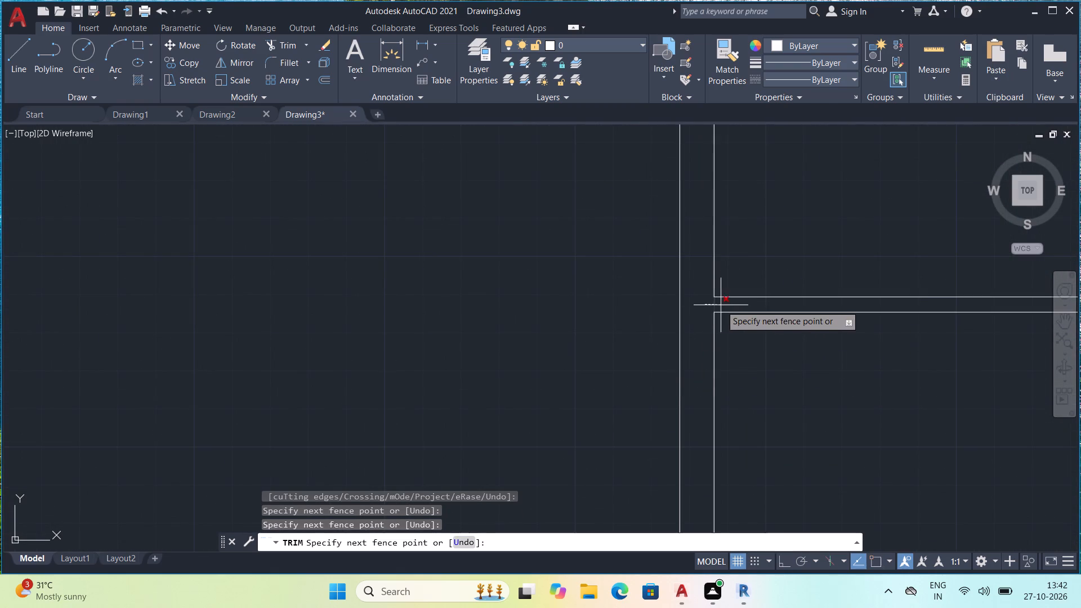
pyautogui.click(723, 307)
pyautogui.scroll(-3, 761, 274)
pyautogui.moveTo(796, 252); pyautogui.dragTo(803, 339, button='middle')
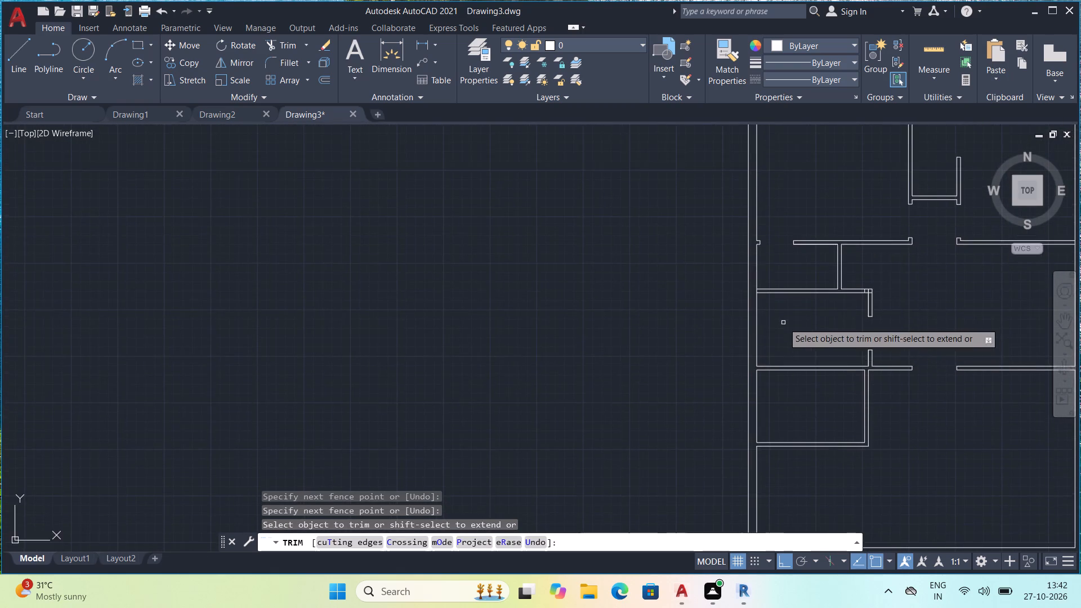
pyautogui.scroll(3, 783, 313)
pyautogui.moveTo(797, 316); pyautogui.dragTo(821, 423, button='middle')
pyautogui.click(694, 327)
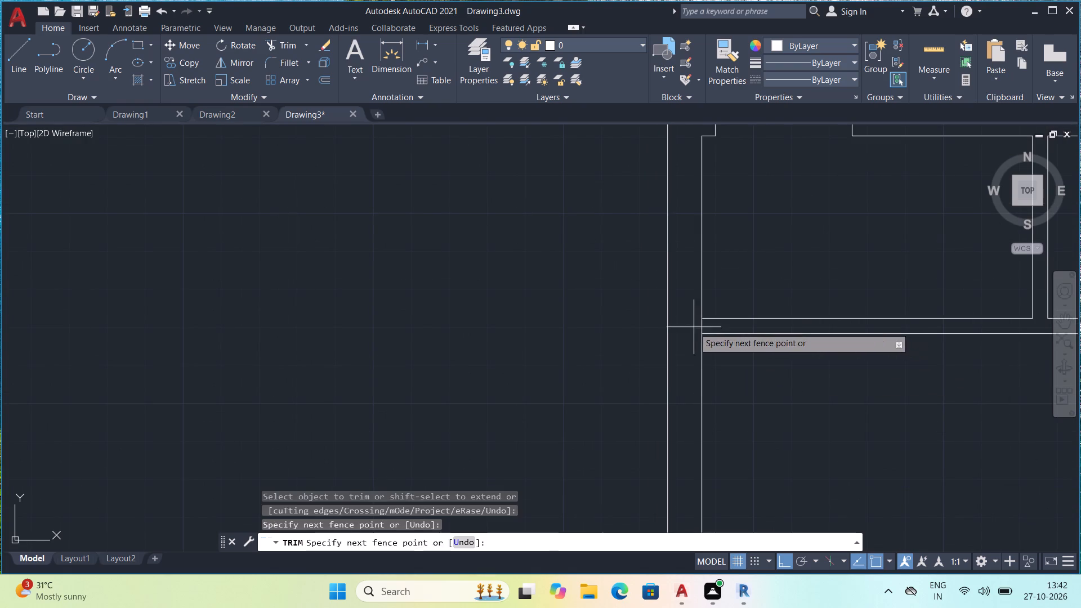
pyautogui.click(713, 325)
# Trim the east outer wall's inner line across the end of the upper east partition.
pyautogui.scroll(-3, 778, 261)
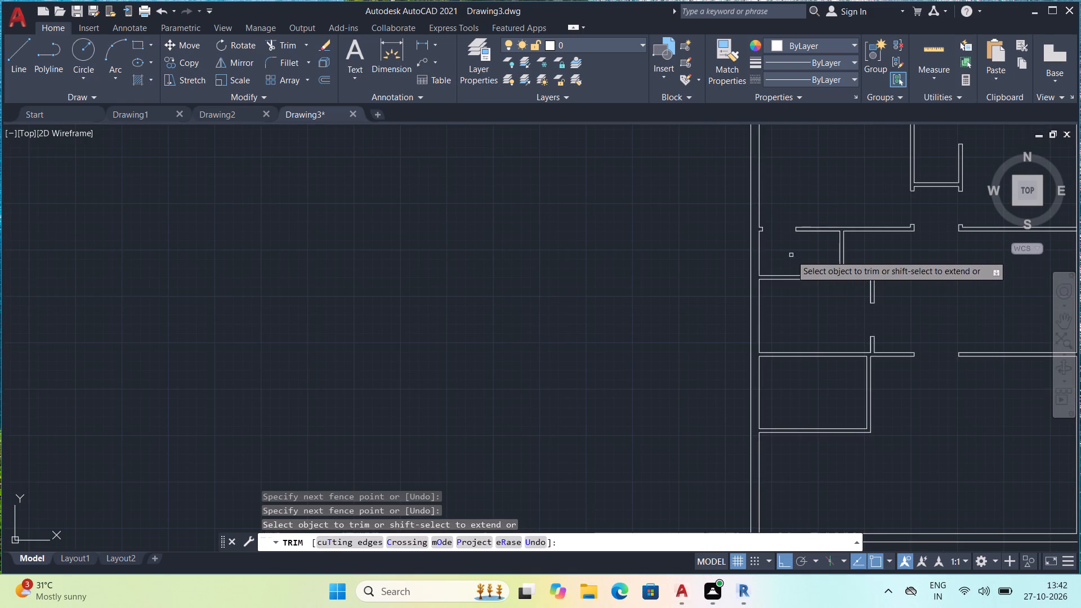
pyautogui.moveTo(787, 262); pyautogui.dragTo(636, 318, button='middle')
pyautogui.scroll(2, 881, 305)
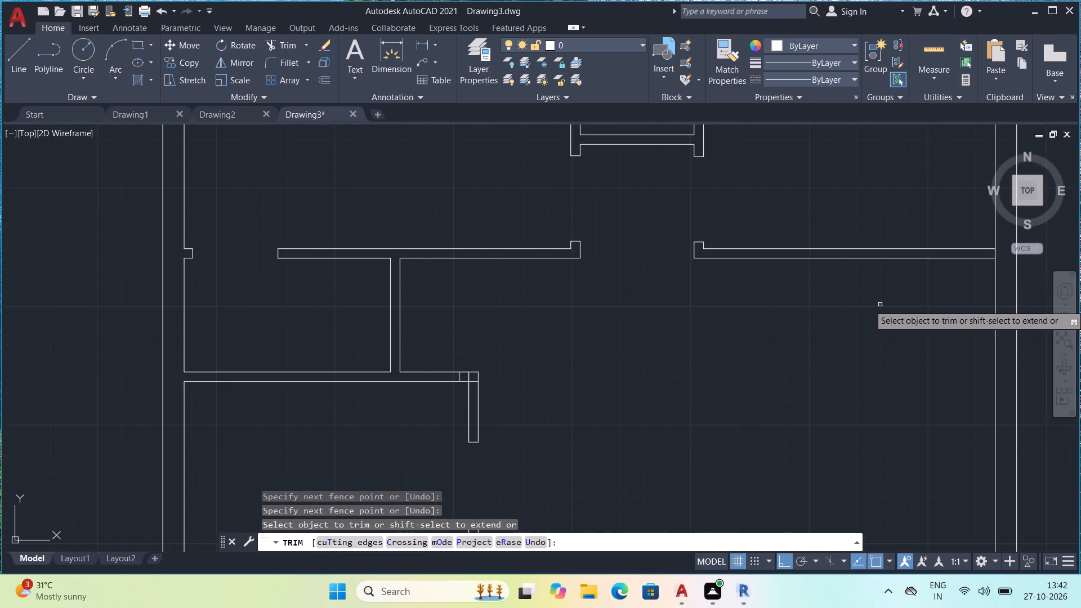
pyautogui.moveTo(942, 310); pyautogui.dragTo(696, 410, button='middle')
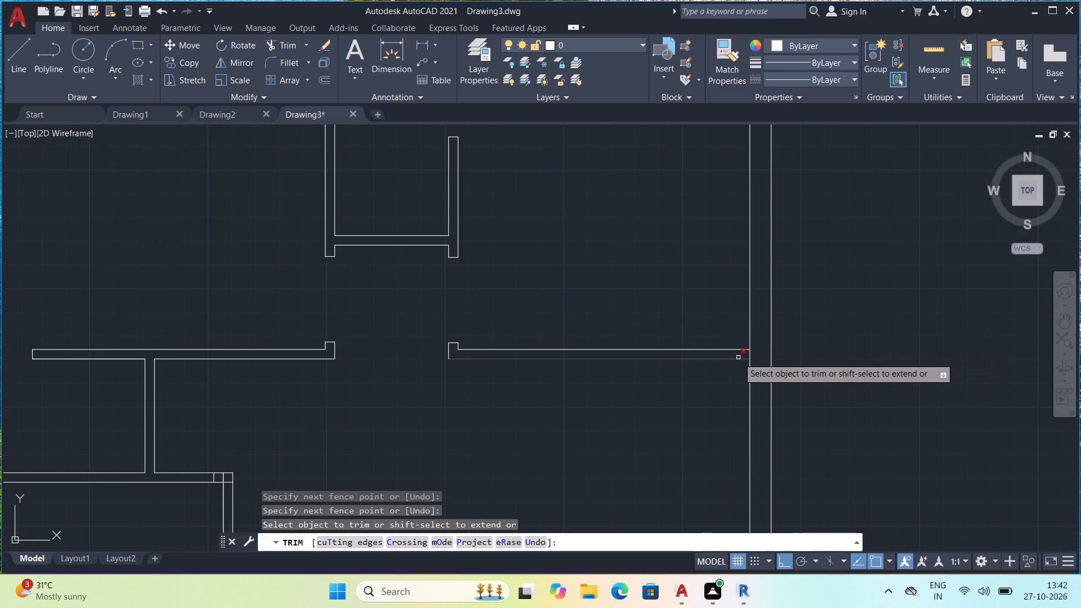
pyautogui.click(754, 354)
pyautogui.click(741, 354)
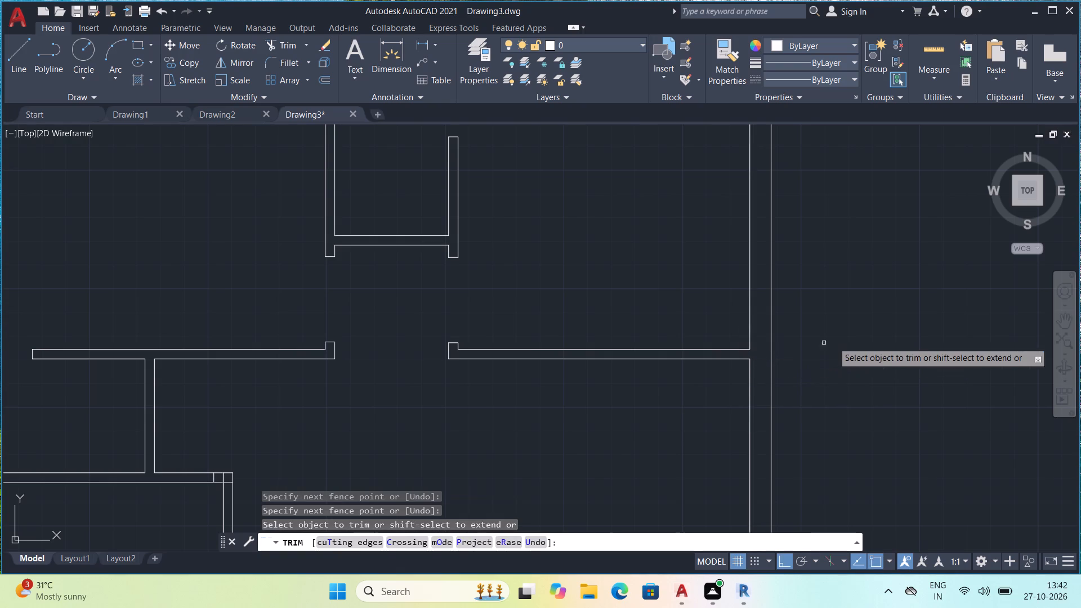
pyautogui.scroll(-3, 890, 329)
pyautogui.moveTo(939, 490); pyautogui.dragTo(914, 311, button='middle')
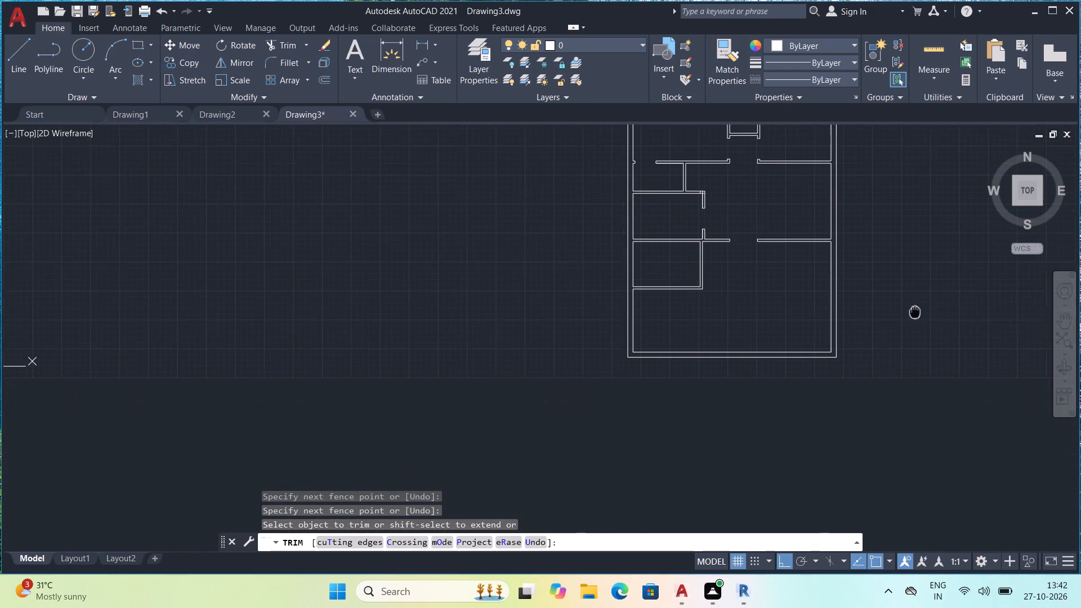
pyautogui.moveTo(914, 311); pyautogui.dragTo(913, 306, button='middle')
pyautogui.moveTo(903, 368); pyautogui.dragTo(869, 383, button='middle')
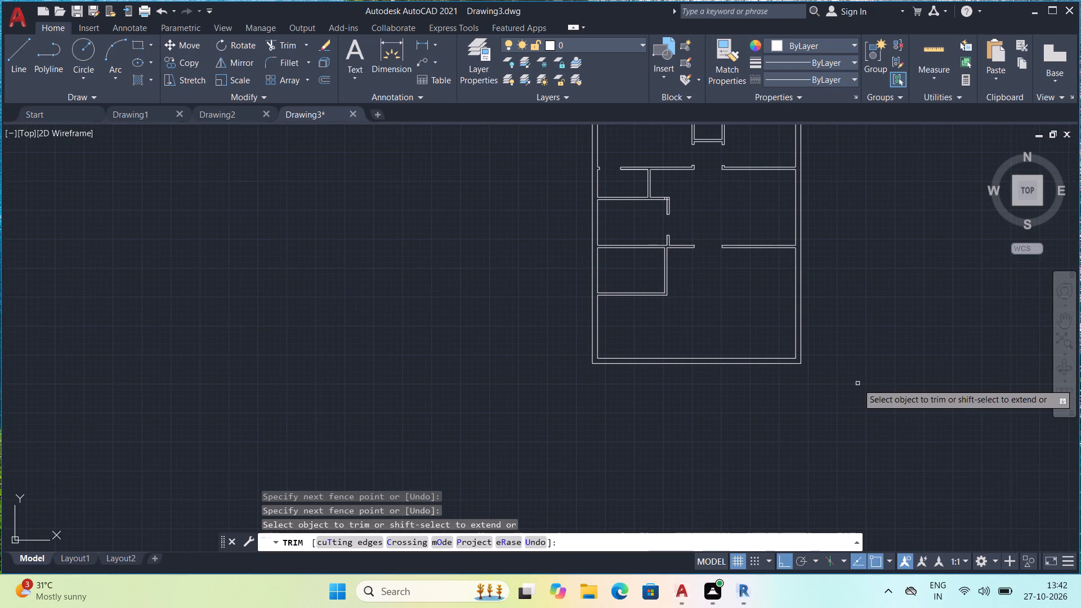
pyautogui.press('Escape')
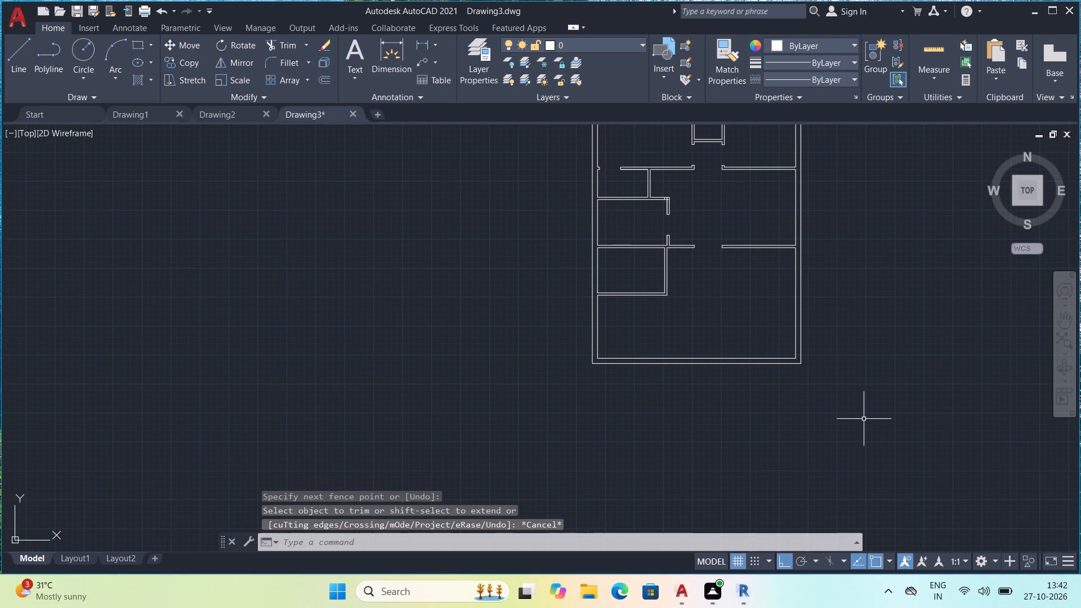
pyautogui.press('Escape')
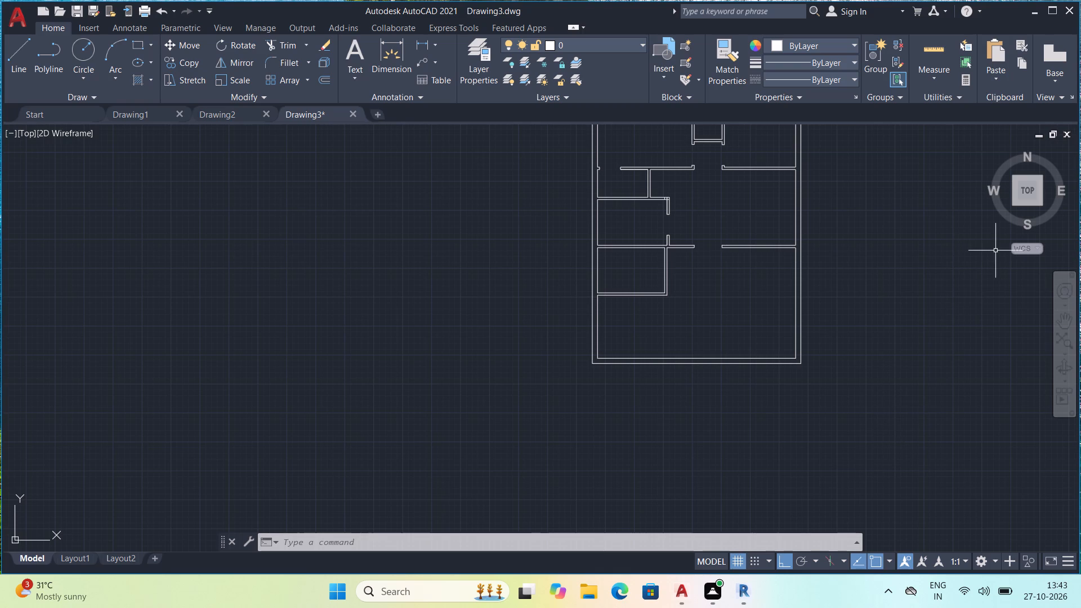
# Insert the Door - Imperial block from the architectural samples in the empty area east of the house plan.
pyautogui.moveTo(879, 270); pyautogui.dragTo(879, 395, button='middle')
pyautogui.scroll(-1, 871, 373)
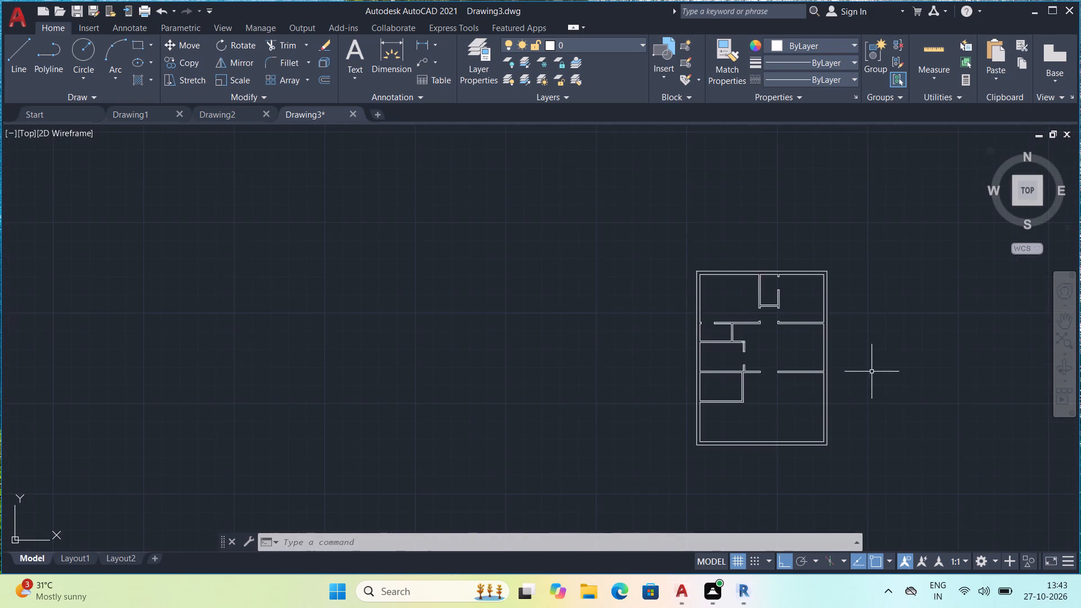
pyautogui.moveTo(888, 376); pyautogui.dragTo(807, 336, button='middle')
pyautogui.scroll(1, 808, 333)
pyautogui.moveTo(784, 341); pyautogui.dragTo(866, 422, button='middle')
pyautogui.scroll(1, 851, 394)
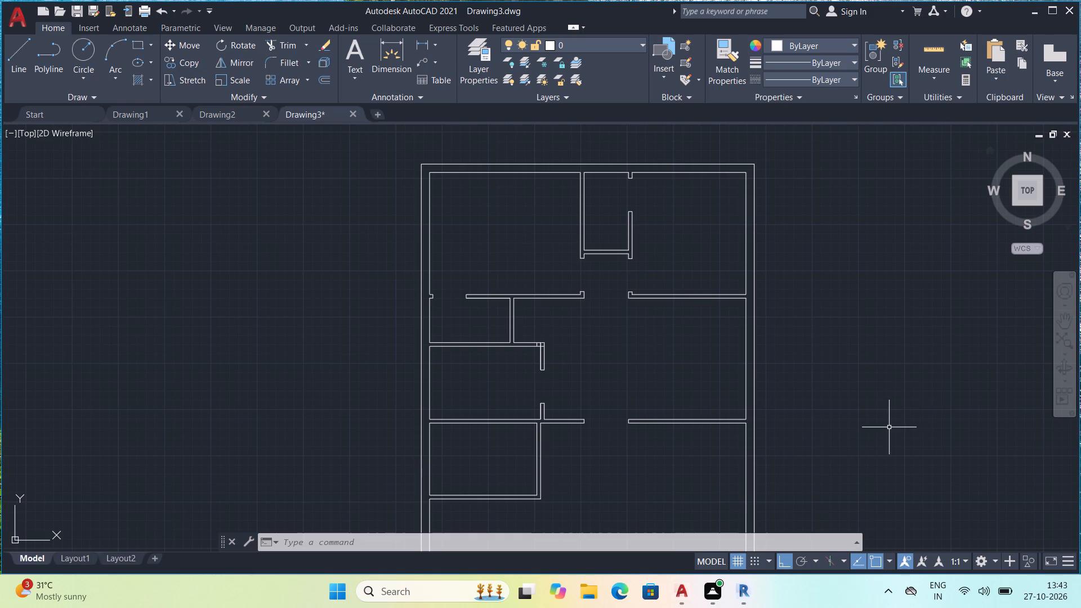
pyautogui.hotkey('ctrl', '3')
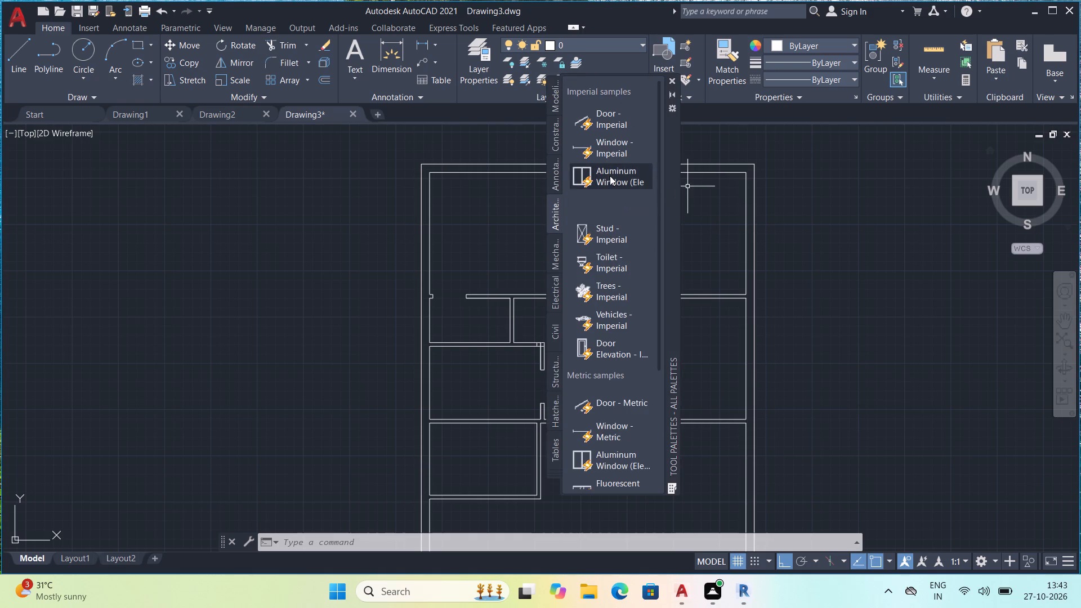
pyautogui.doubleClick(607, 119)
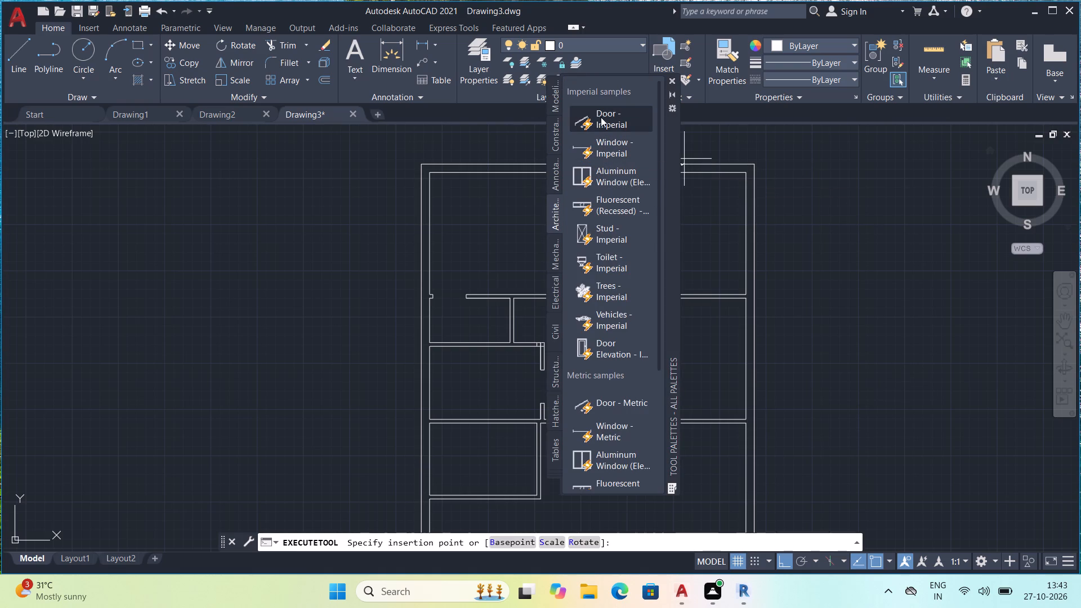
pyautogui.moveTo(601, 116); pyautogui.dragTo(877, 251)
pyautogui.click(883, 270)
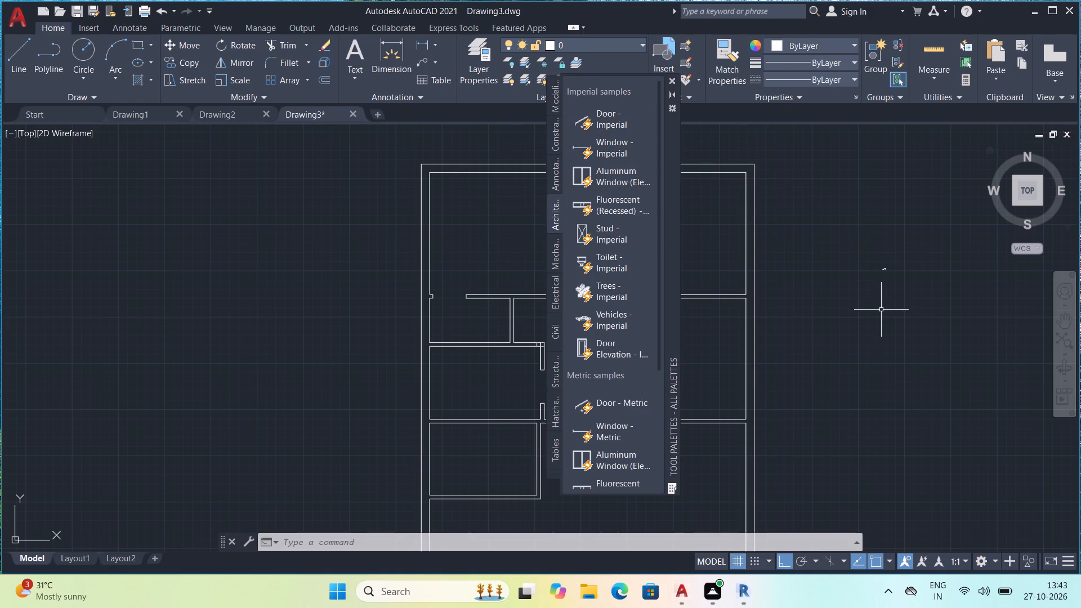
pyautogui.press('Escape')
pyautogui.press('Escape')
pyautogui.press('Escape')
pyautogui.press('Escape')
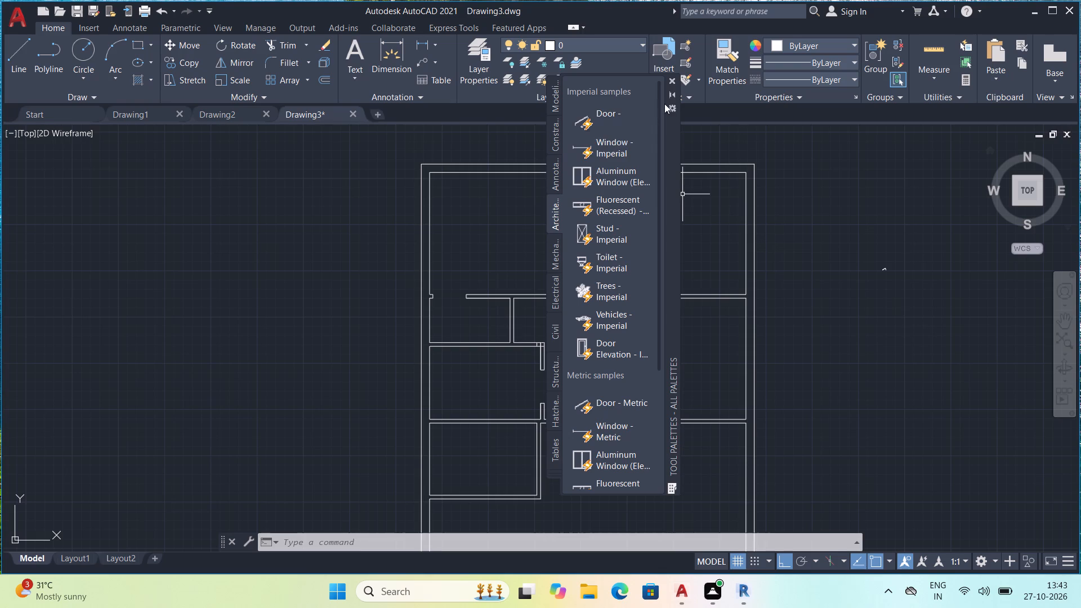
pyautogui.click(671, 75)
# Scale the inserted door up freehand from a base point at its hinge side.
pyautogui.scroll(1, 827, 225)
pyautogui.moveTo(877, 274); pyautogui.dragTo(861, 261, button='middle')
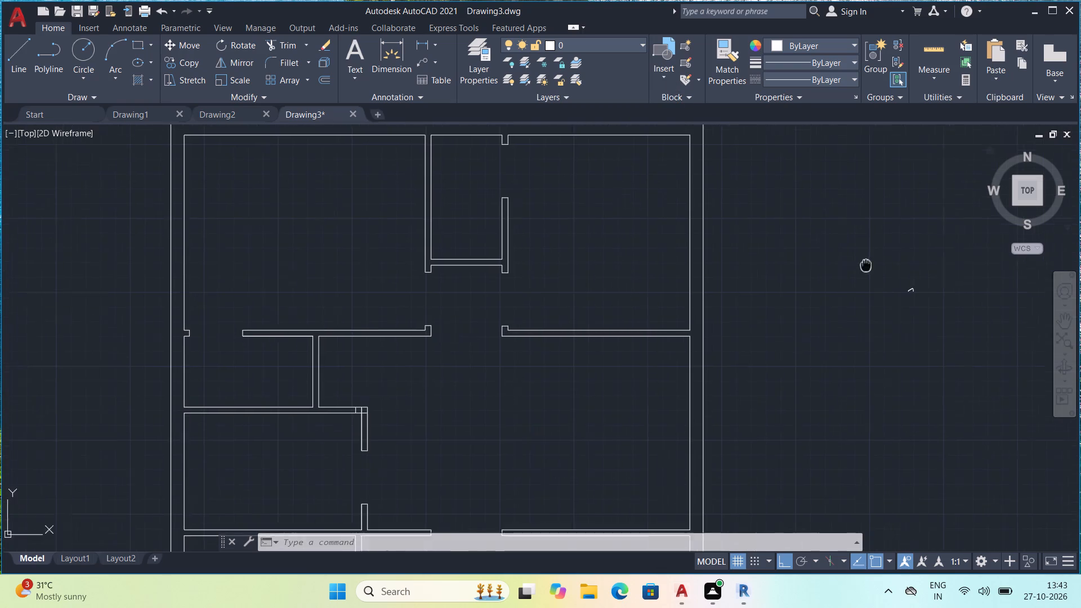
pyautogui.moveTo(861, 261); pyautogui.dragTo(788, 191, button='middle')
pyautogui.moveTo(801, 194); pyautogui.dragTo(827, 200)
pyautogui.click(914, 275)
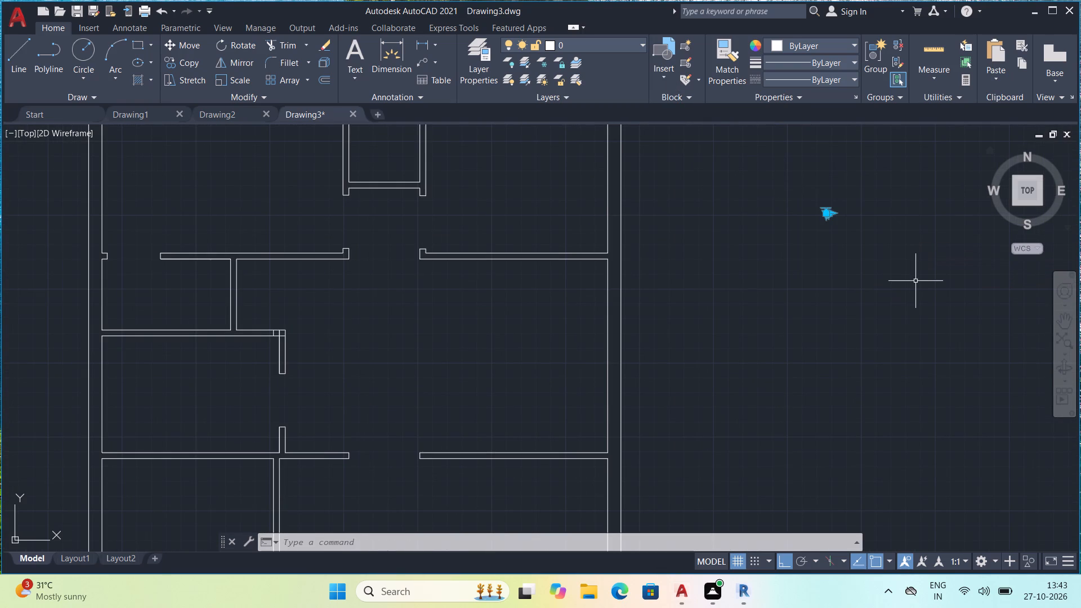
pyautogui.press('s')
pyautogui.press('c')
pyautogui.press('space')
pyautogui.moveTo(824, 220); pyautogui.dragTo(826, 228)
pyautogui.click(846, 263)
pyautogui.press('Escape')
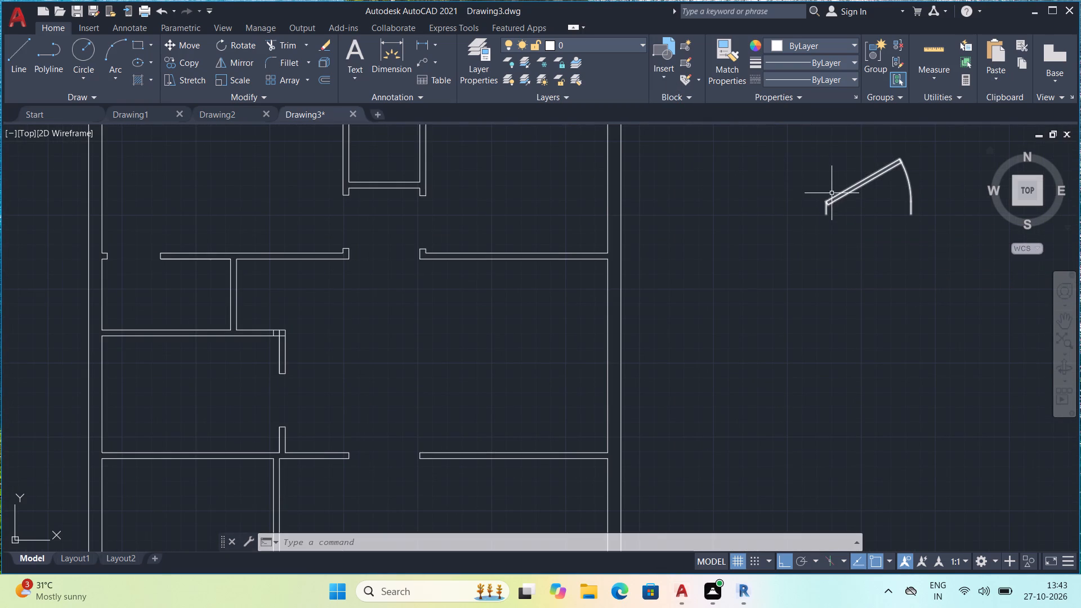
# Scale the door by reference from its hinge end, using its full opening width as reference and 3' as the new length.
pyautogui.click(838, 196)
pyautogui.write('sc')
pyautogui.press('space')
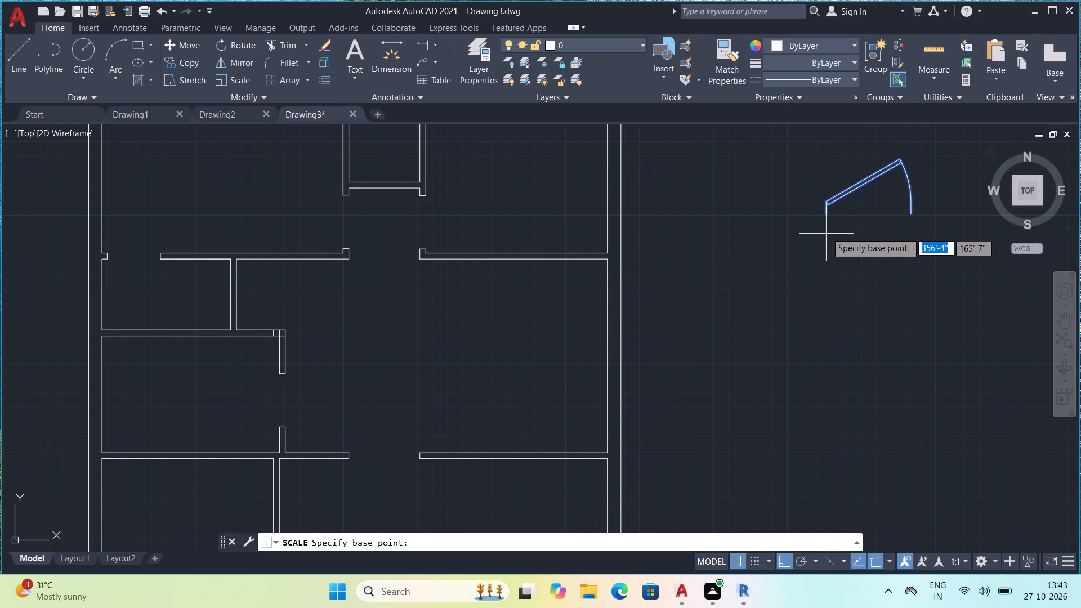
pyautogui.click(824, 212)
pyautogui.write('r')
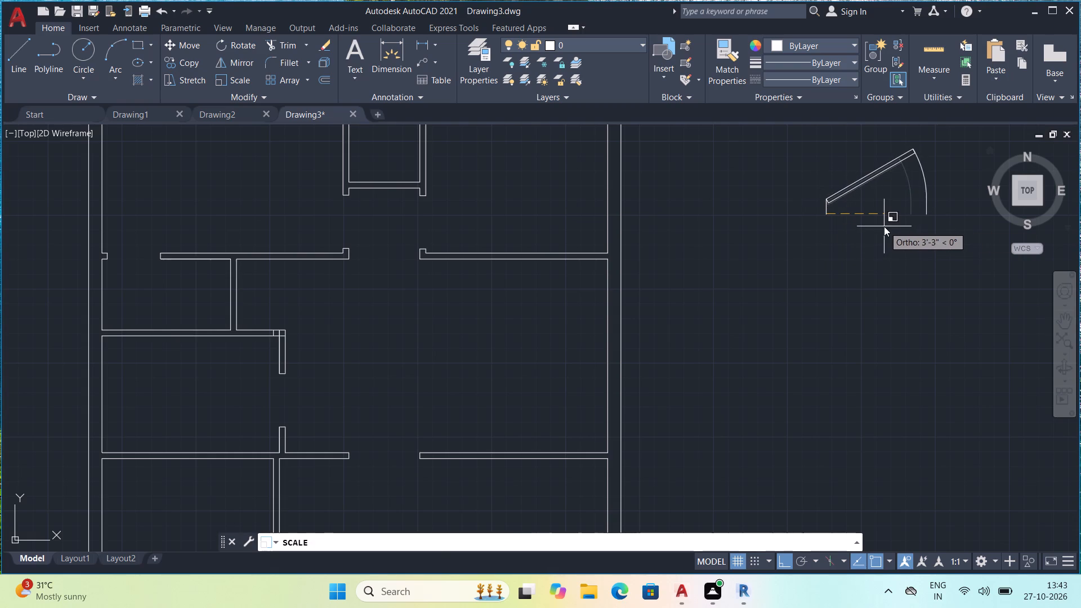
pyautogui.press('space')
pyautogui.click(827, 216)
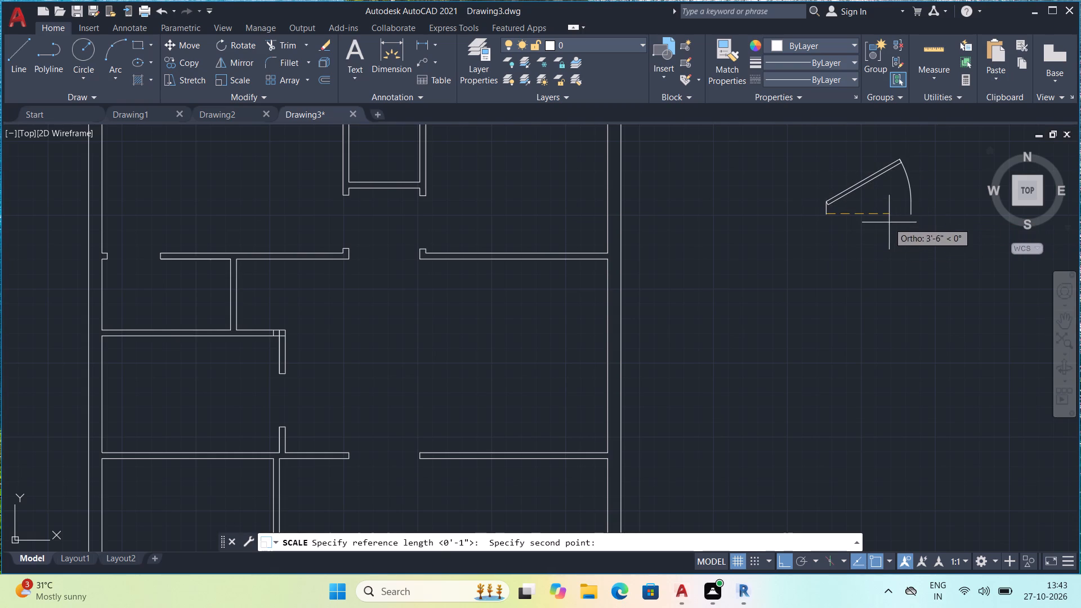
pyautogui.click(909, 221)
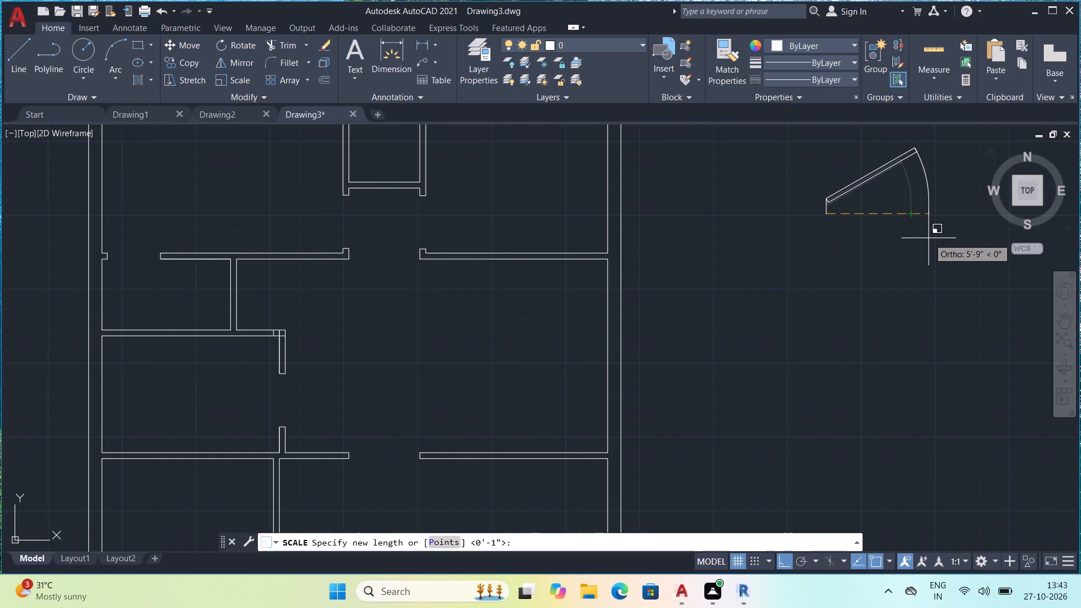
pyautogui.write("3'")
pyautogui.press('space')
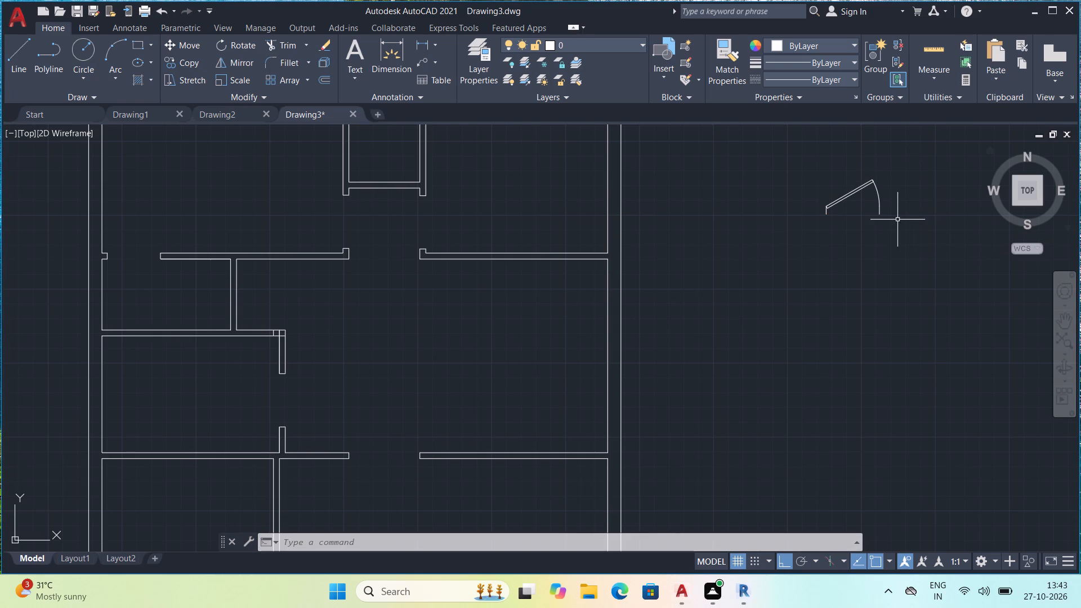
# Copy the 3' door from its hinge end into the northeast room, with Ortho turned off.
pyautogui.moveTo(802, 173); pyautogui.dragTo(807, 173)
pyautogui.click(915, 245)
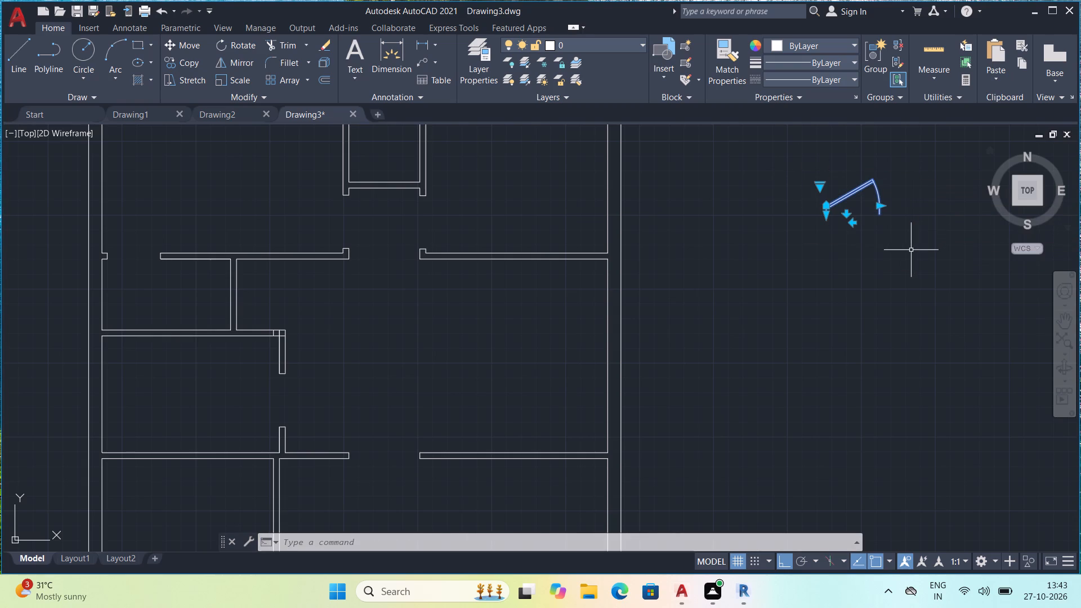
pyautogui.press('c')
pyautogui.write('o')
pyautogui.press('space')
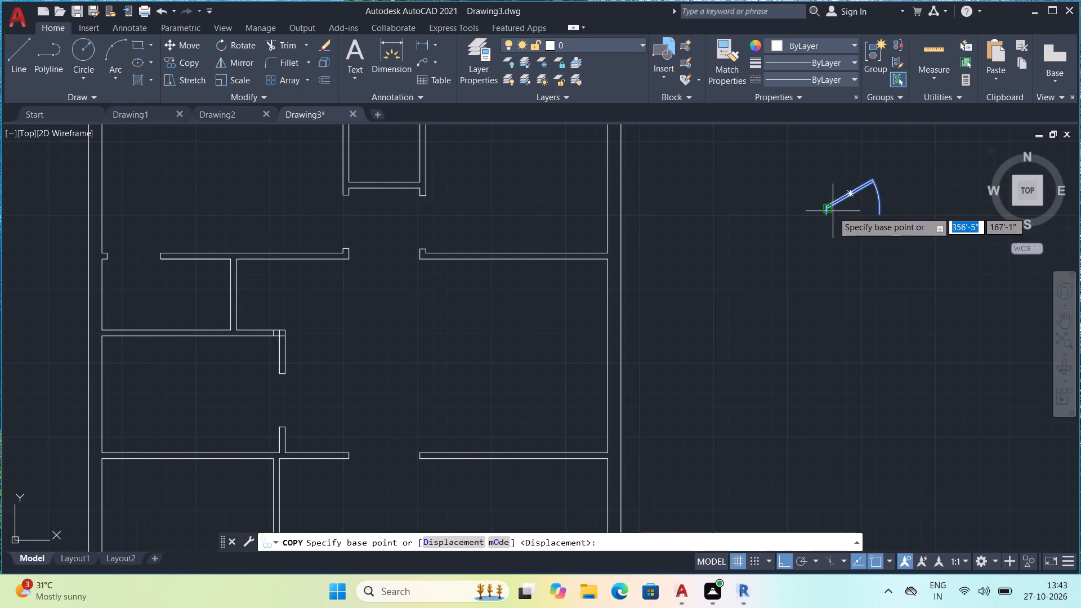
pyautogui.click(829, 214)
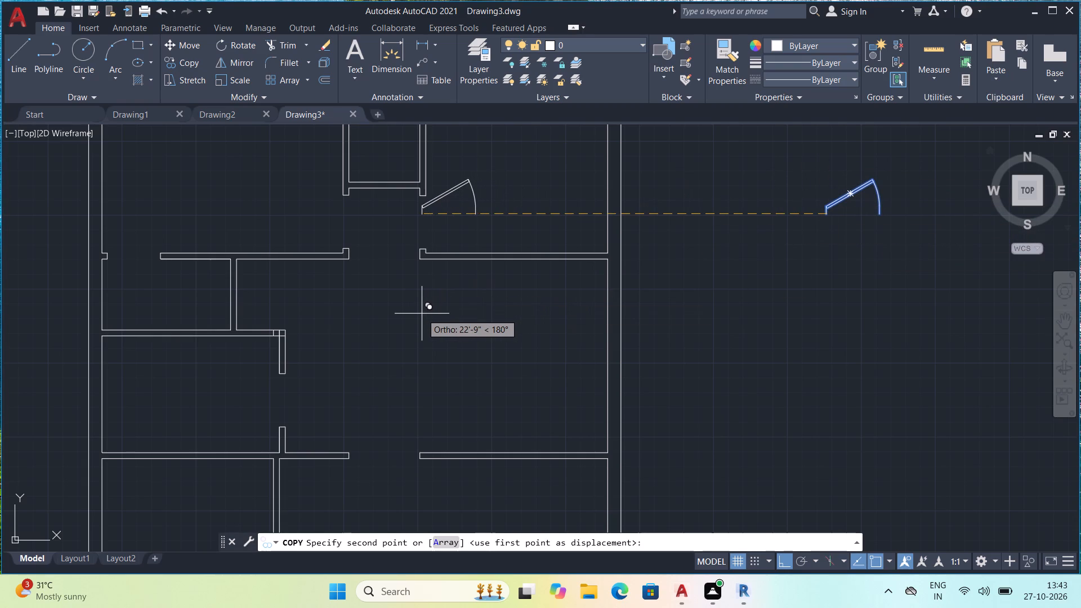
pyautogui.press('F8')
pyautogui.moveTo(409, 314); pyautogui.dragTo(508, 506, button='middle')
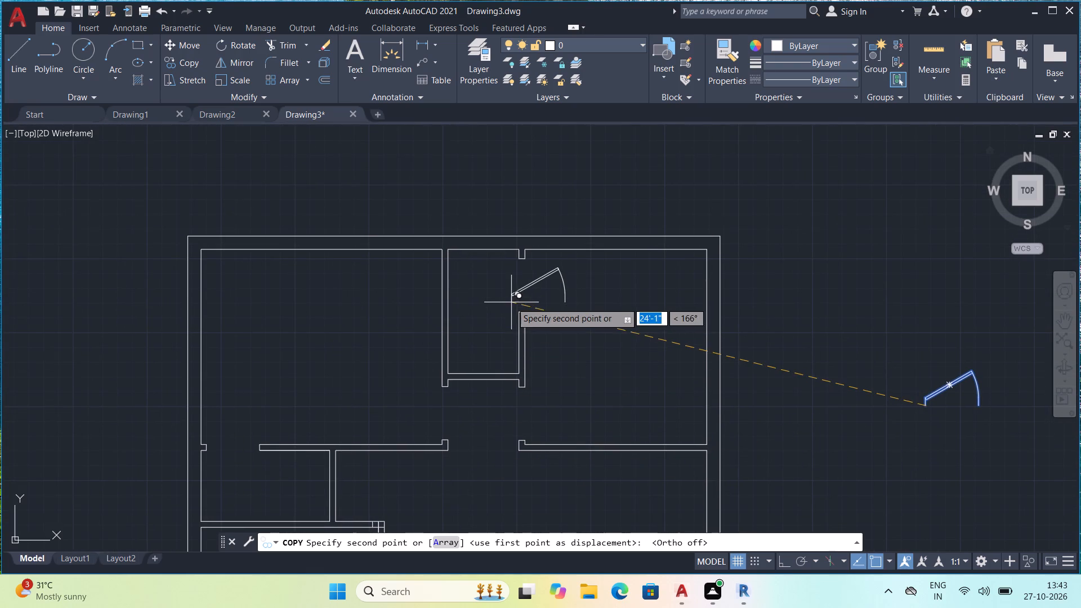
pyautogui.click(576, 355)
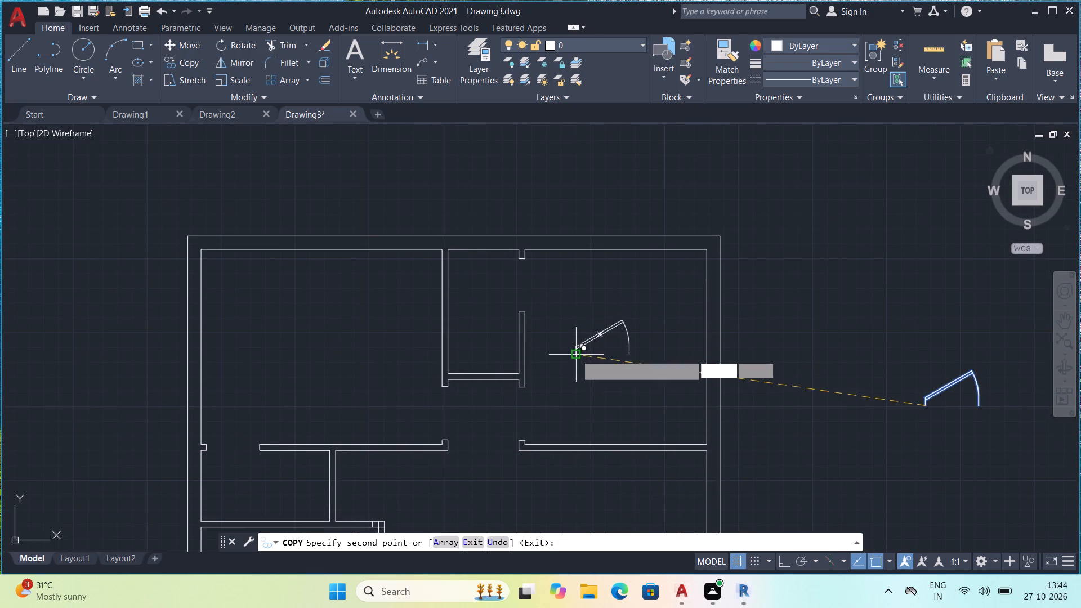
pyautogui.press('Escape')
pyautogui.press('Escape')
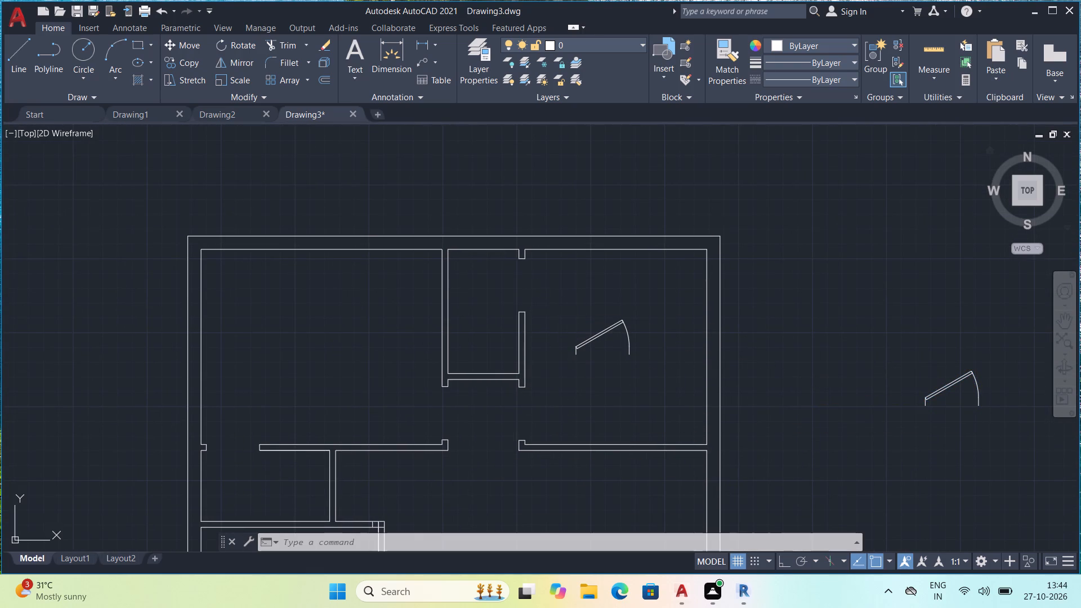
# Rotate the copied door 90° counterclockwise about the free end of its swing arc.
pyautogui.click(552, 311)
pyautogui.click(687, 392)
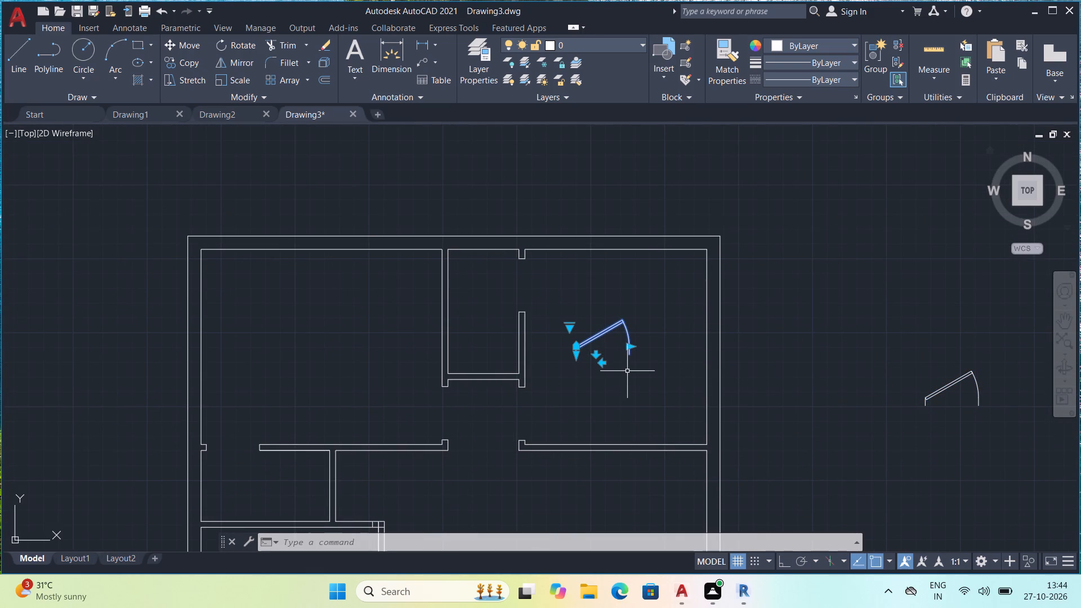
pyautogui.press('r')
pyautogui.write('o')
pyautogui.press('space')
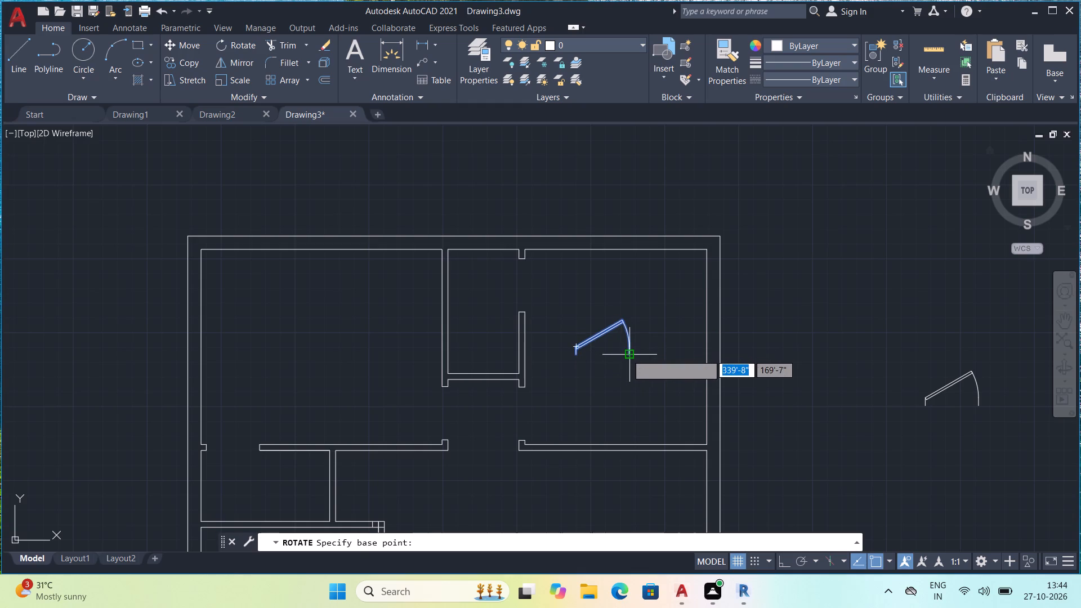
pyautogui.moveTo(626, 353); pyautogui.dragTo(631, 358)
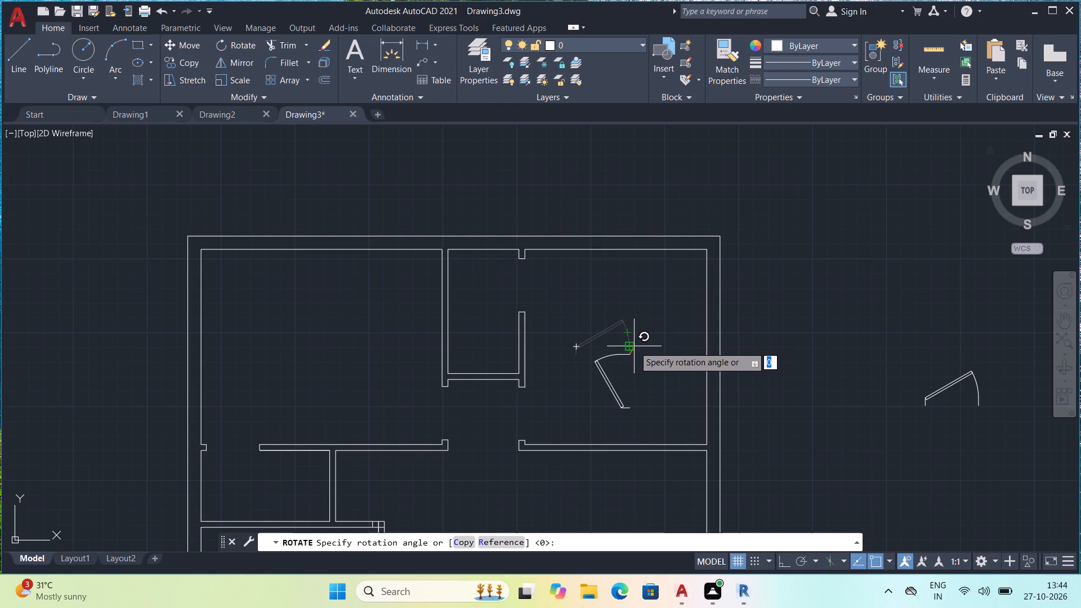
pyautogui.click(634, 347)
# Move the rotated 3' door from the northeast room into the opening between the small top-centre room and the northeast room.
pyautogui.moveTo(570, 341); pyautogui.dragTo(588, 349)
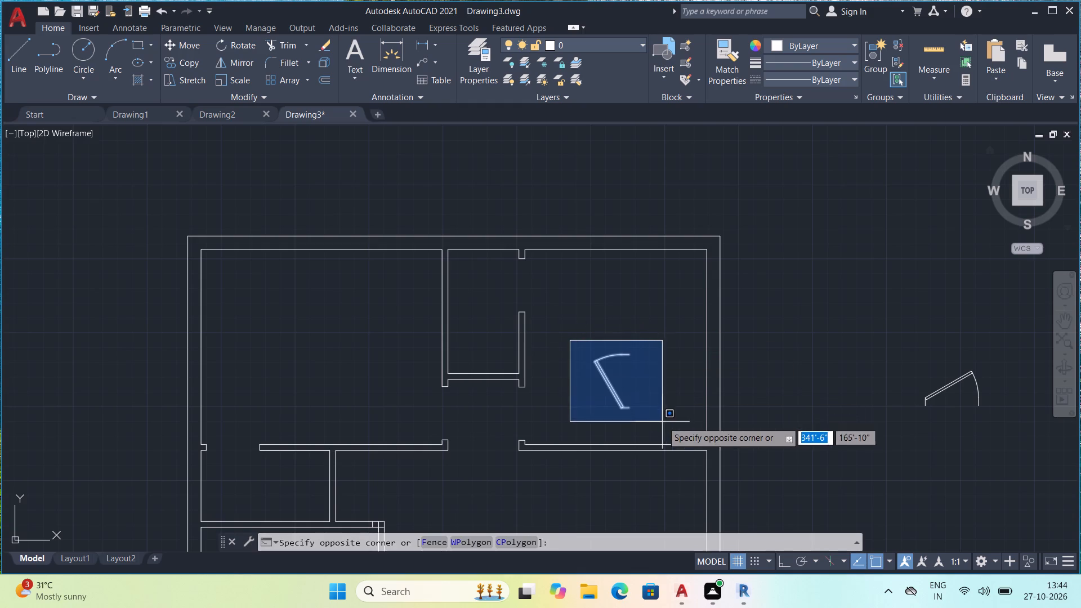
pyautogui.click(665, 426)
pyautogui.press('m')
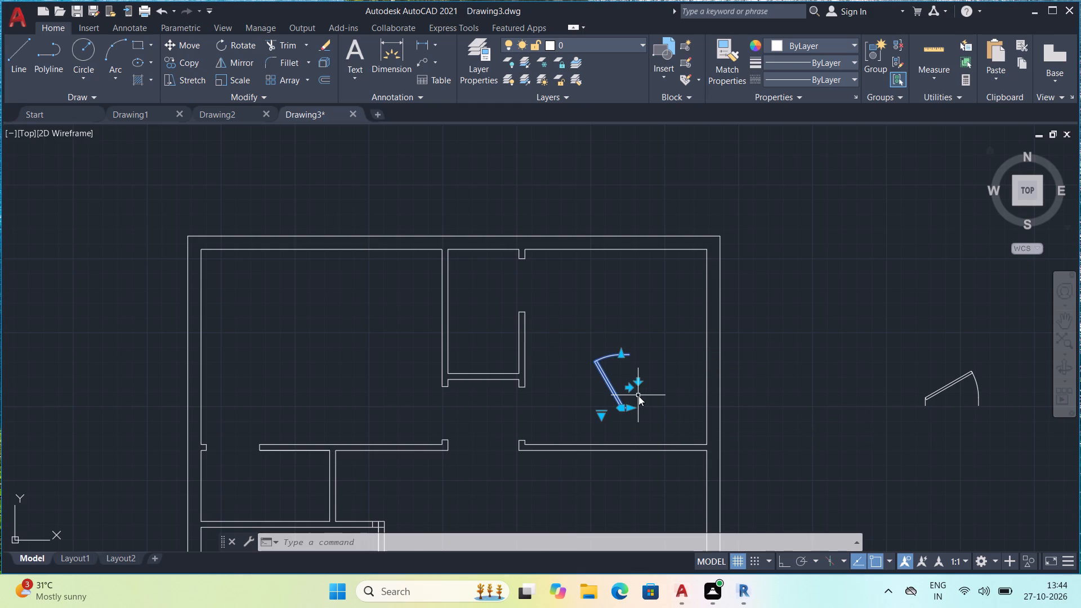
pyautogui.press('space')
pyautogui.click(605, 372)
pyautogui.scroll(2, 498, 278)
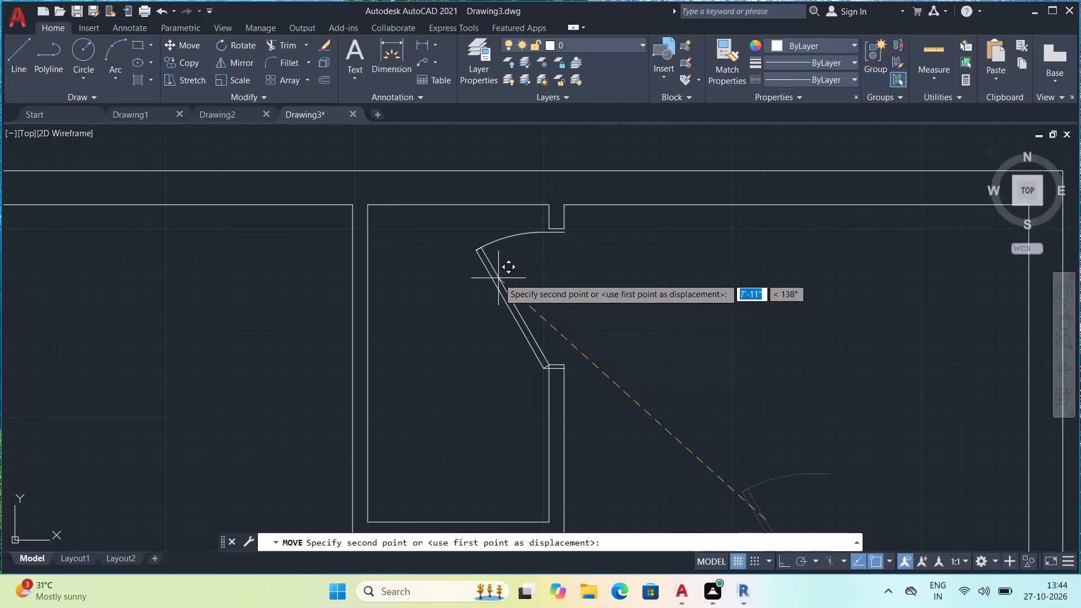
pyautogui.scroll(2, 499, 278)
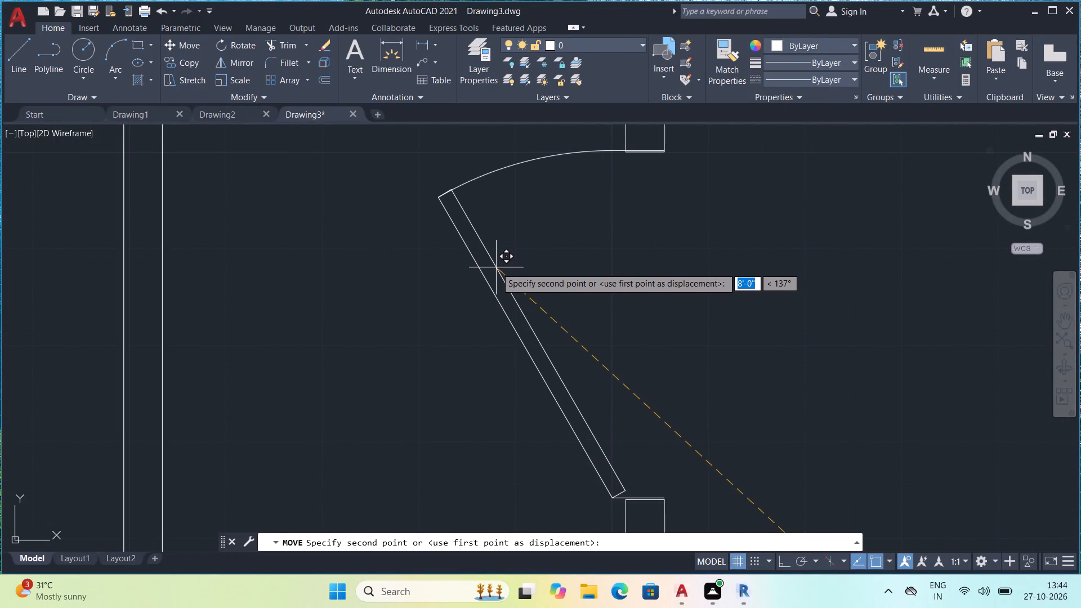
pyautogui.scroll(2, 497, 270)
pyautogui.moveTo(497, 270); pyautogui.dragTo(471, 135, button='middle')
pyautogui.scroll(-3, 474, 135)
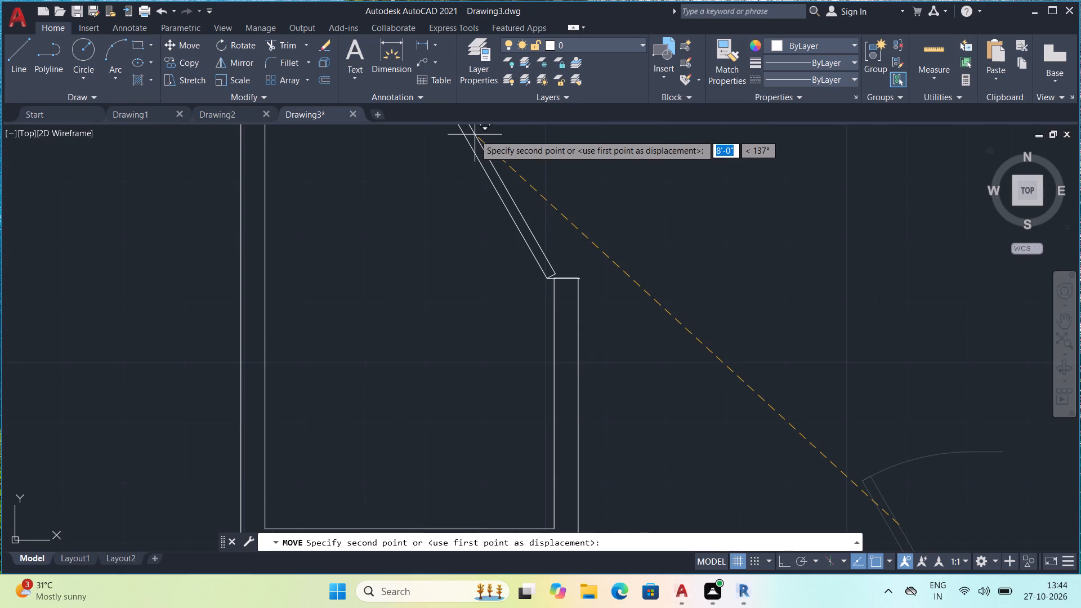
pyautogui.moveTo(489, 183); pyautogui.dragTo(471, 155, button='middle')
pyautogui.scroll(1, 468, 146)
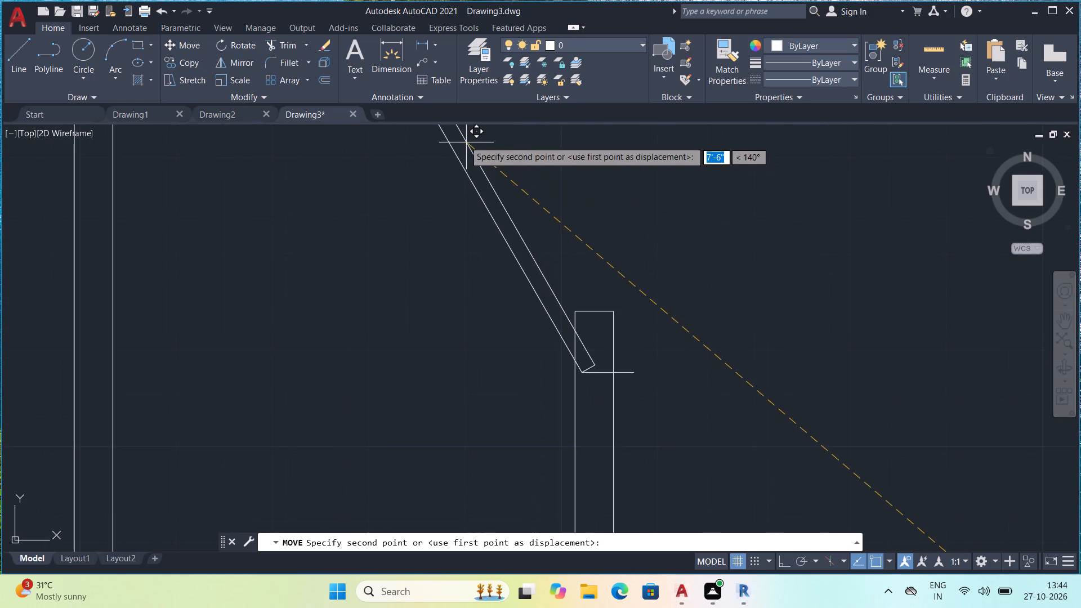
pyautogui.scroll(-3, 493, 162)
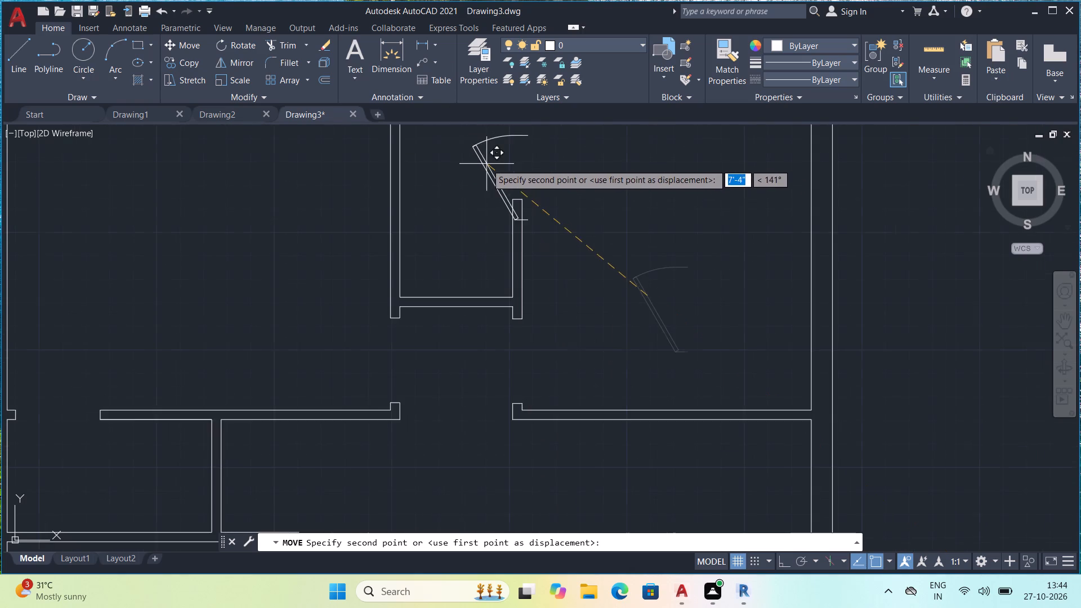
pyautogui.moveTo(493, 174); pyautogui.dragTo(541, 384, button='middle')
pyautogui.scroll(1, 524, 349)
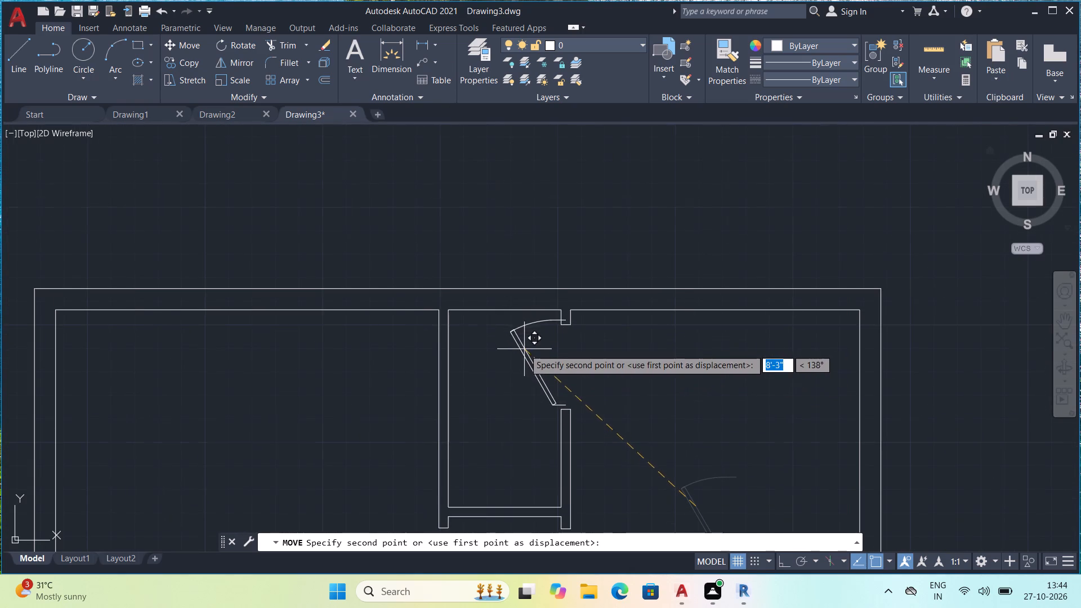
pyautogui.scroll(1, 524, 349)
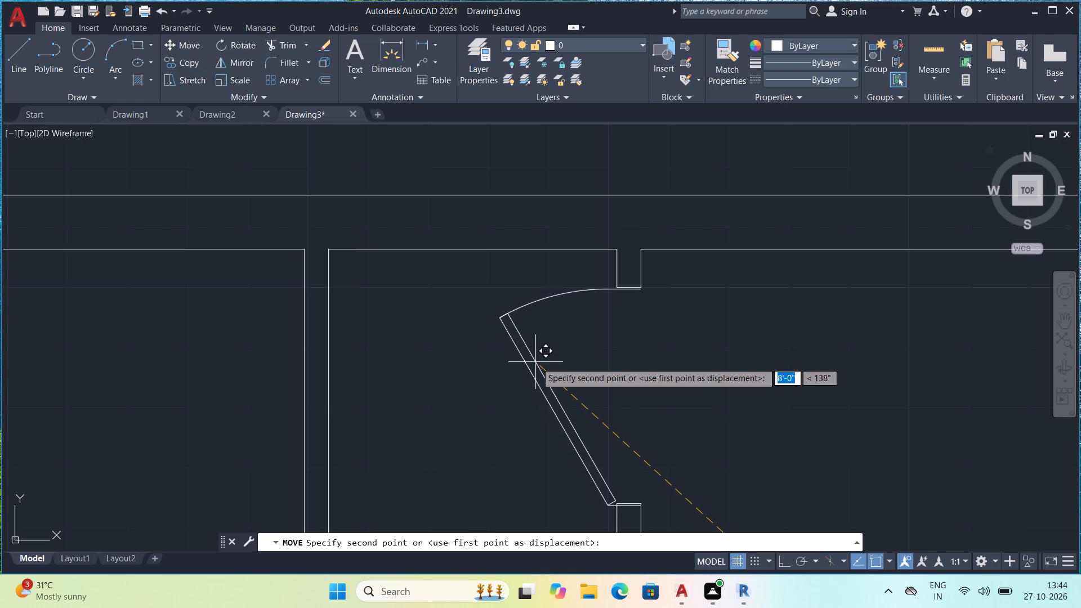
pyautogui.click(535, 360)
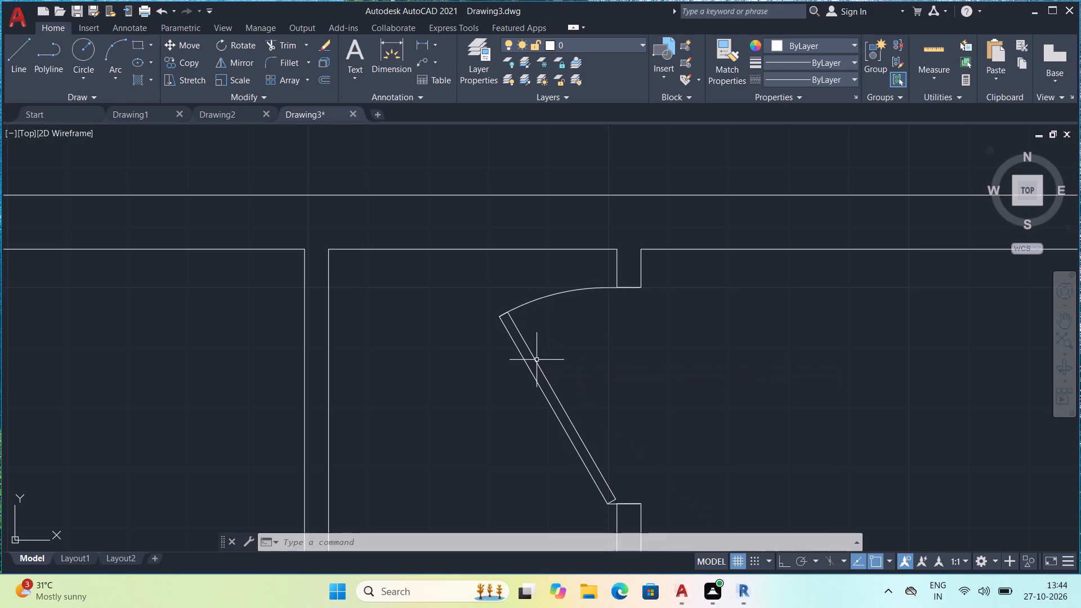
# Copy the fitted door by its hinge end into the opening between the passage and the northwest room.
pyautogui.scroll(-2, 605, 365)
pyautogui.click(587, 383)
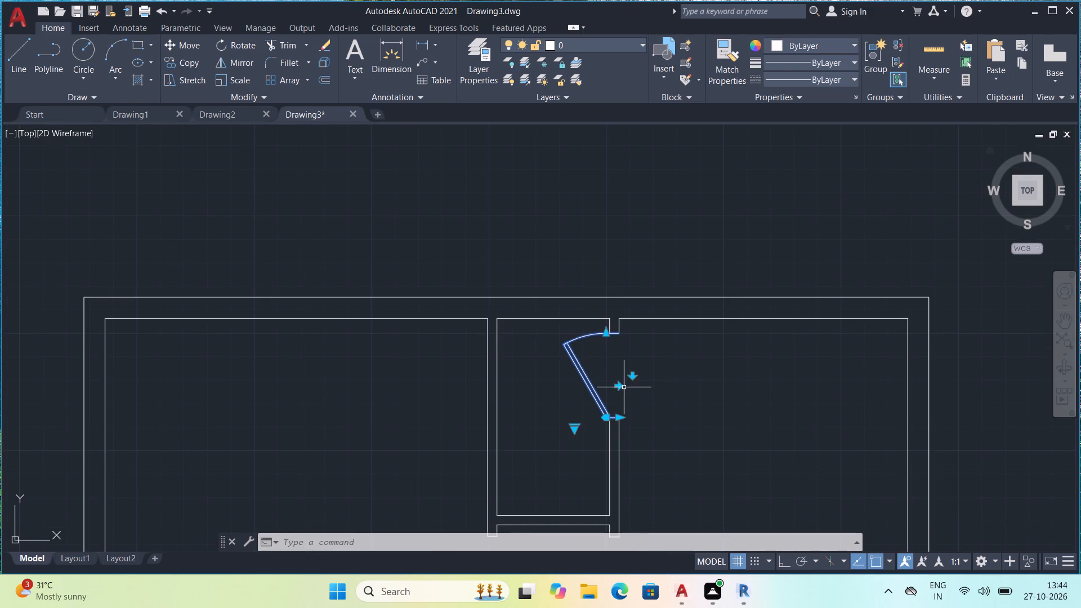
pyautogui.press('c')
pyautogui.press('o')
pyautogui.press('space')
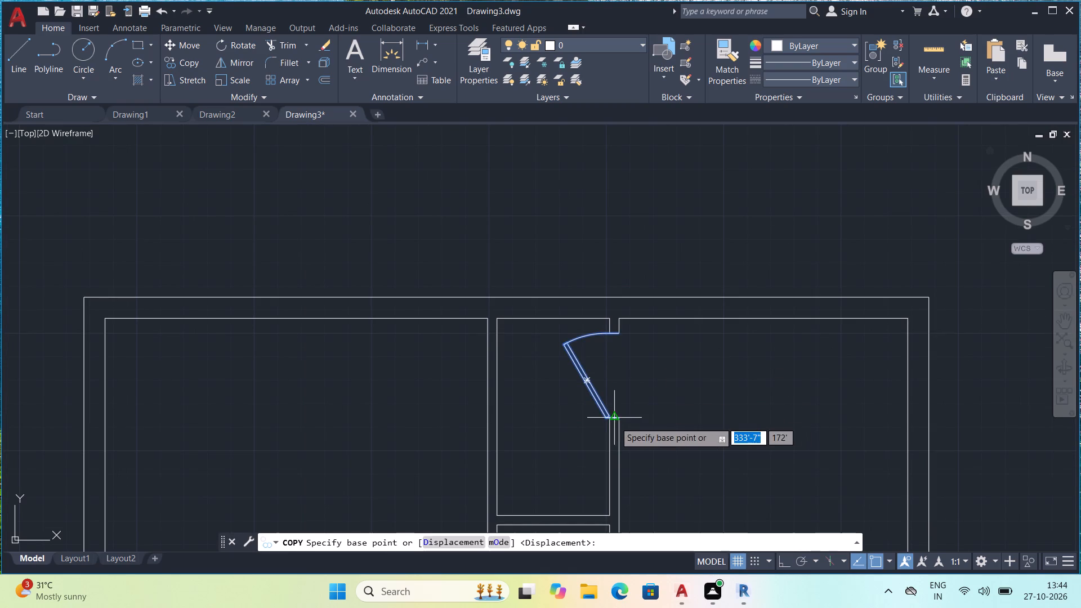
pyautogui.click(615, 422)
pyautogui.moveTo(570, 466); pyautogui.dragTo(617, 160, button='middle')
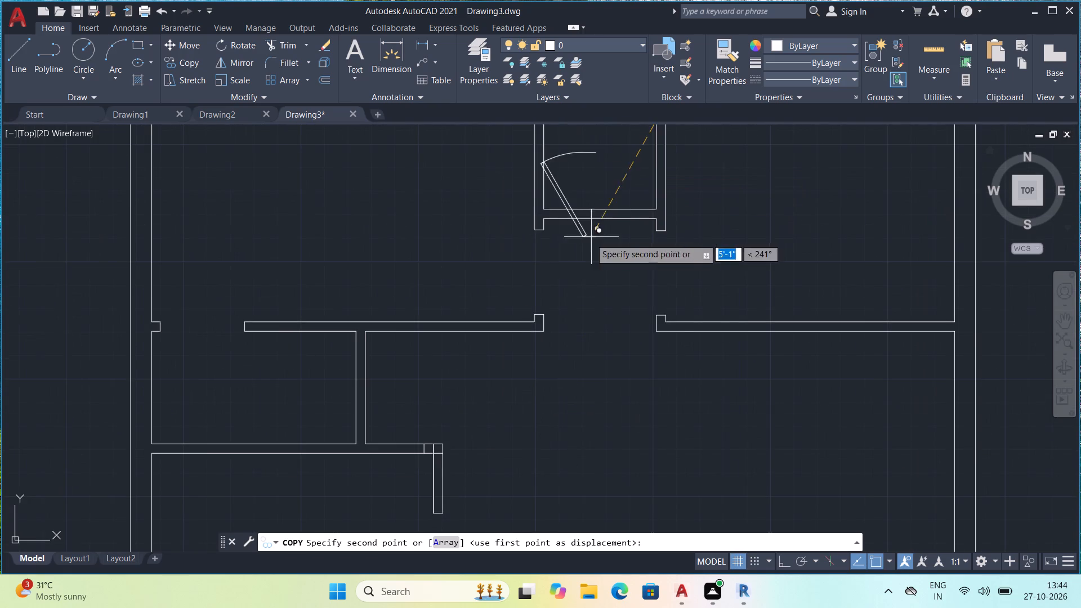
pyautogui.scroll(1, 557, 300)
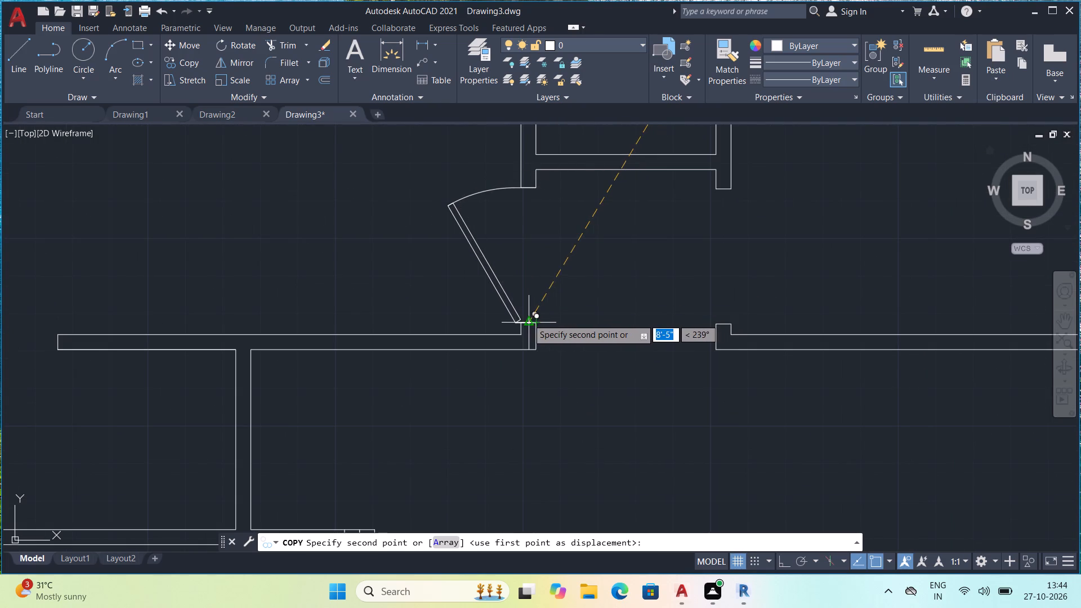
pyautogui.scroll(1, 506, 314)
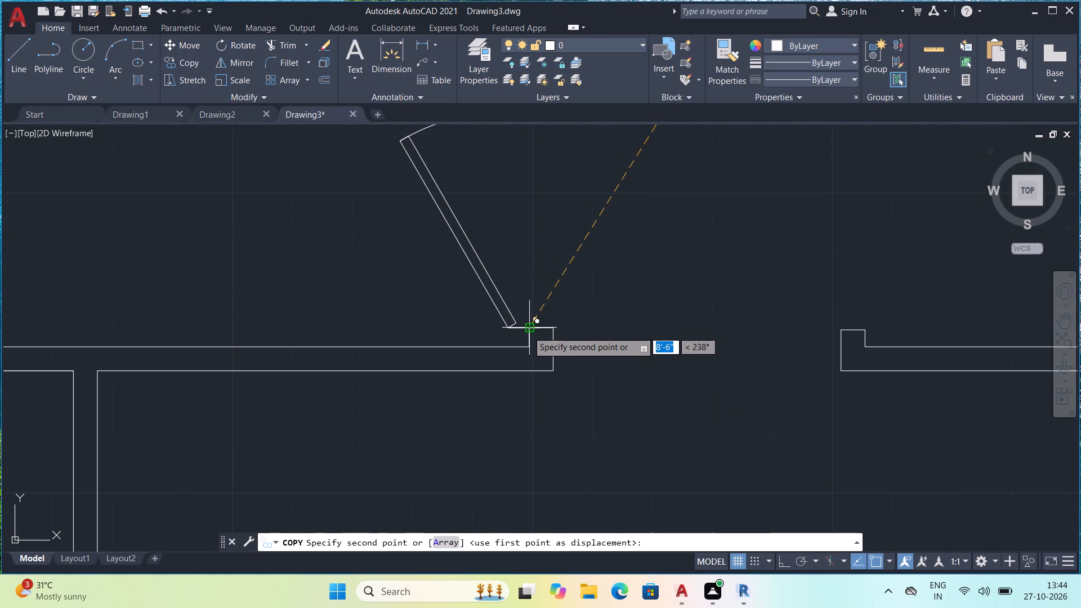
pyautogui.click(525, 328)
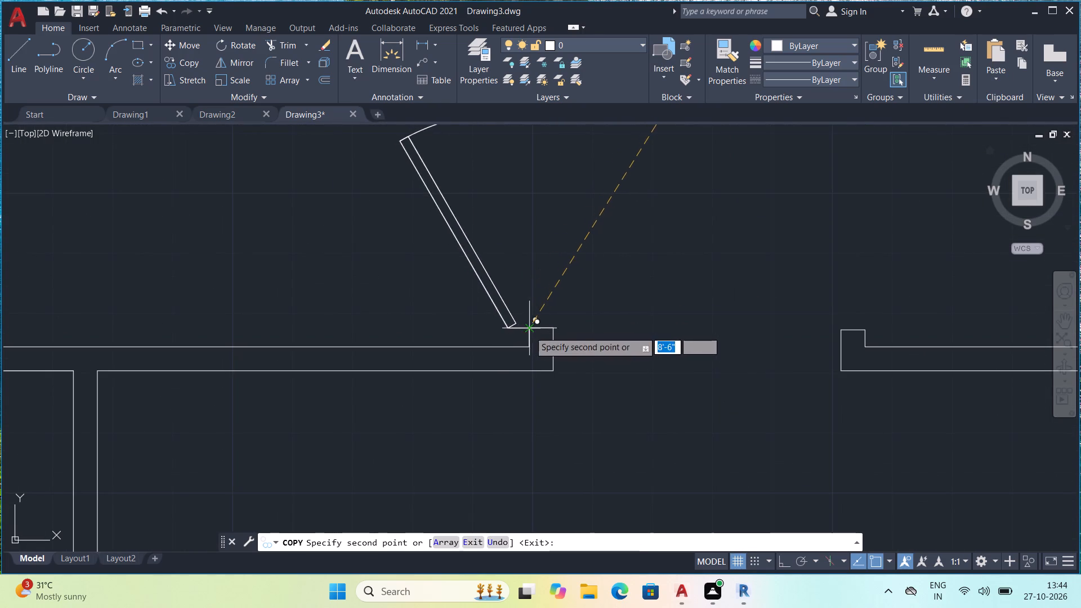
# Place another copy of the door at the passage's east opening, leading to the northeast room.
pyautogui.scroll(-1, 749, 309)
pyautogui.moveTo(807, 302); pyautogui.dragTo(690, 338, button='middle')
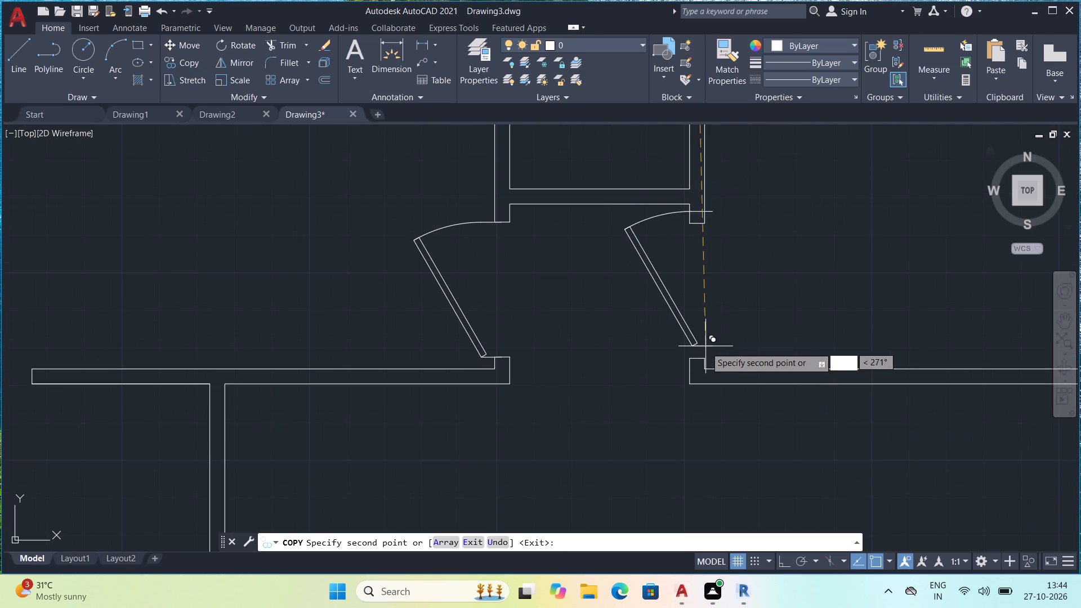
pyautogui.click(678, 359)
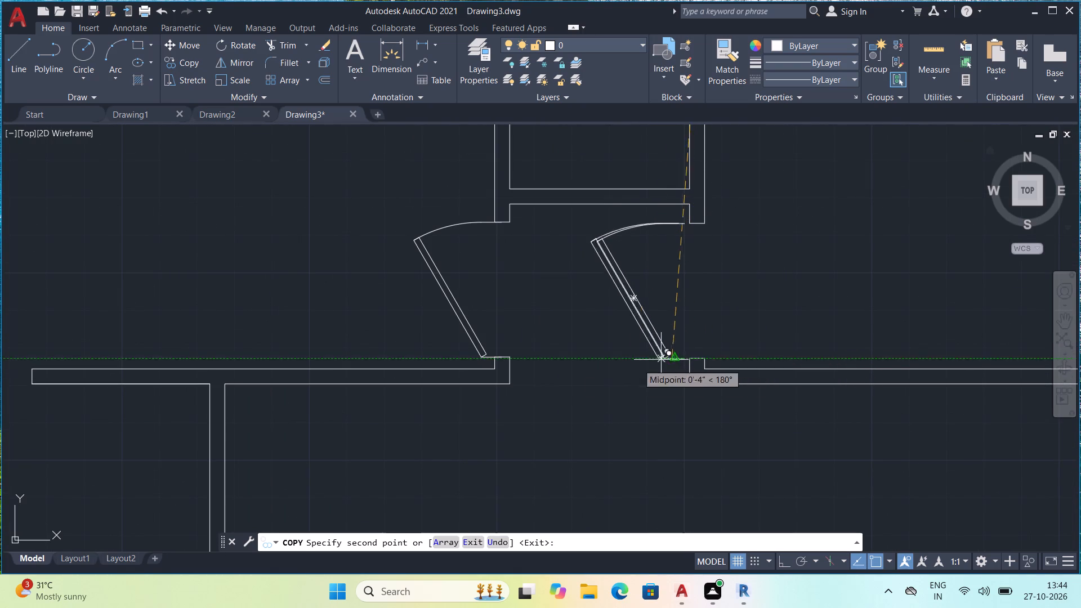
# Place another door copy in the east wall opening of the middle west room, hinged at the opening's lower end.
pyautogui.scroll(-2, 561, 375)
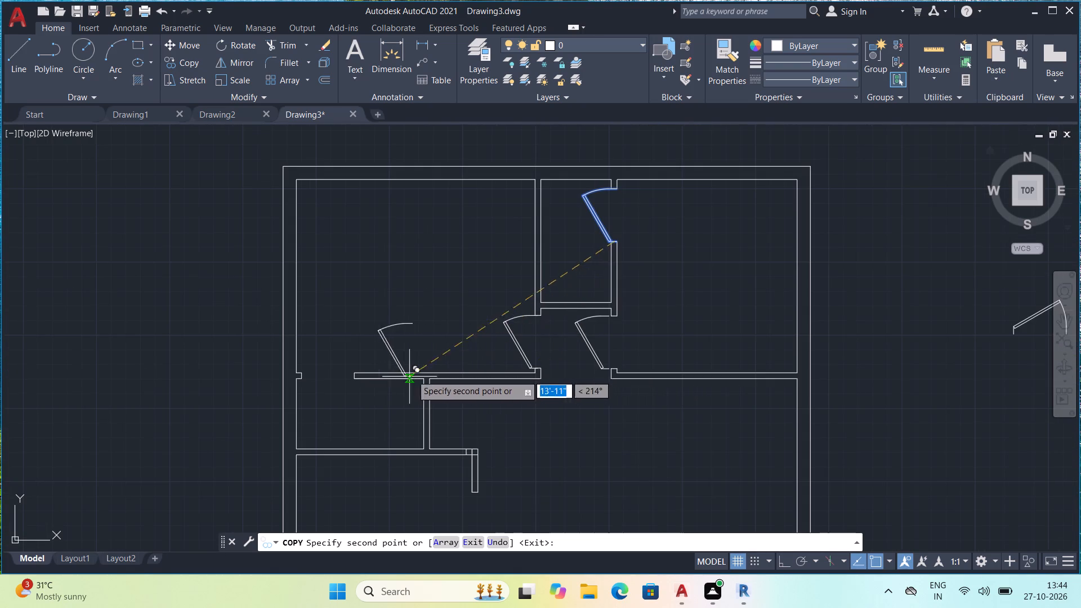
pyautogui.moveTo(412, 374); pyautogui.dragTo(541, 361, button='middle')
pyautogui.moveTo(656, 480); pyautogui.dragTo(637, 312, button='middle')
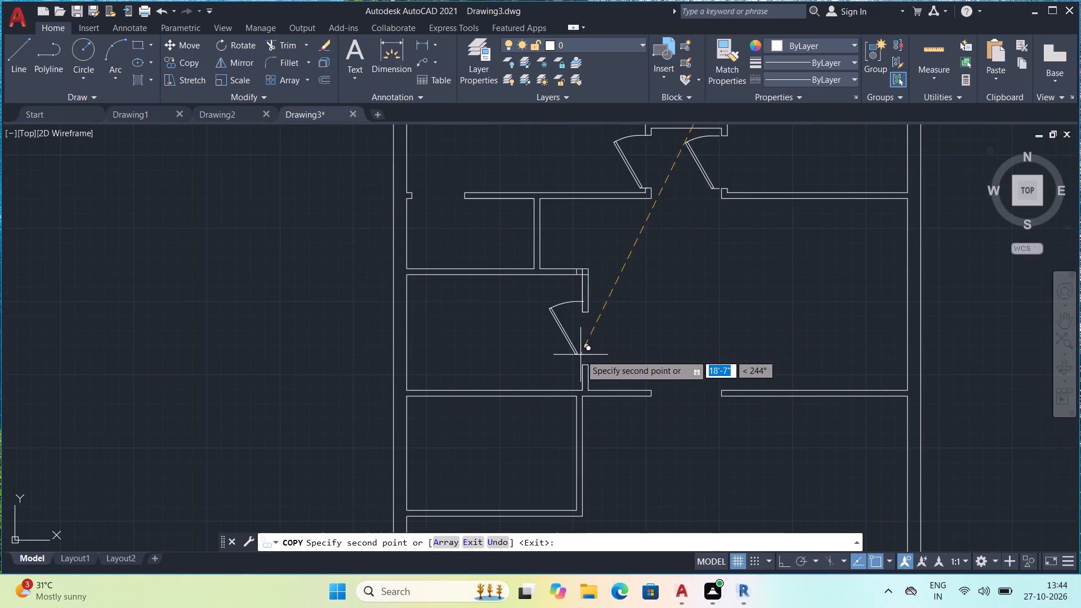
pyautogui.scroll(3, 579, 356)
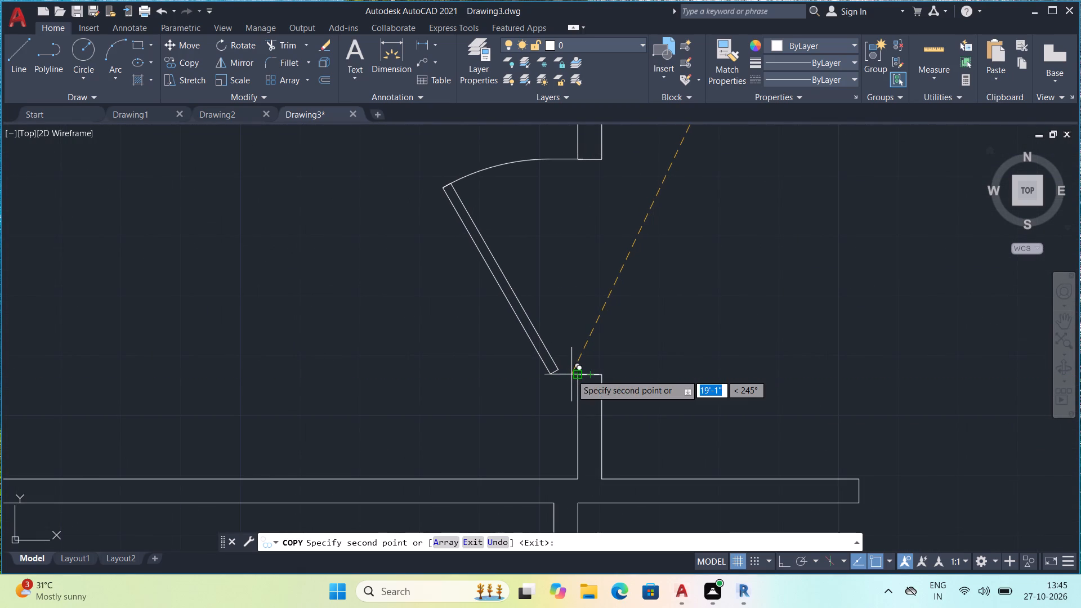
pyautogui.doubleClick(571, 374)
# Place a spare copy of the door outside the plan, above the original door to the east, and finish copying.
pyautogui.scroll(-3, 662, 373)
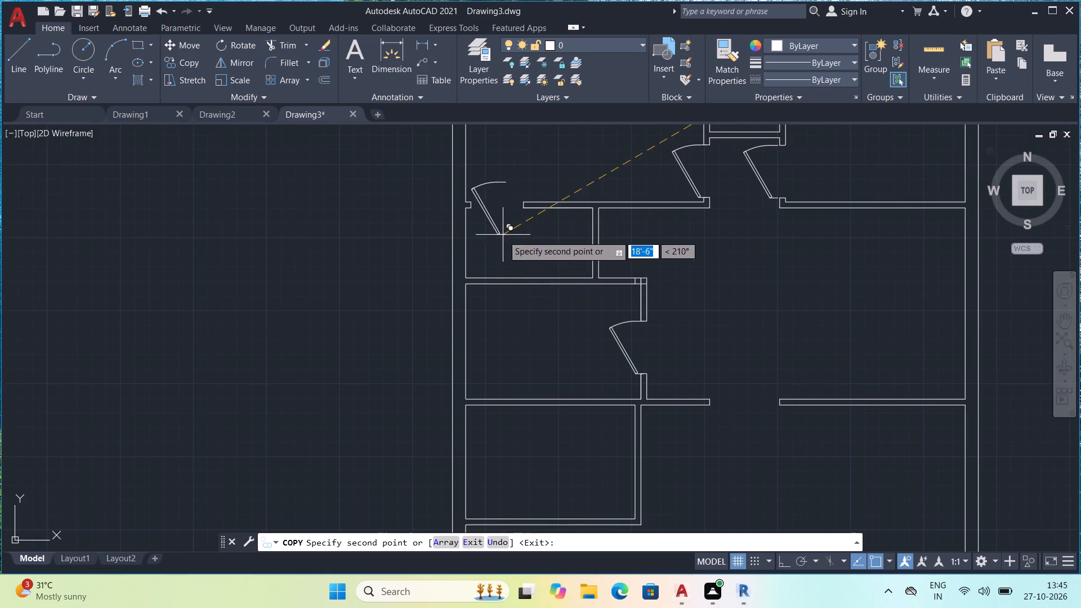
pyautogui.moveTo(793, 337); pyautogui.dragTo(324, 512, button='middle')
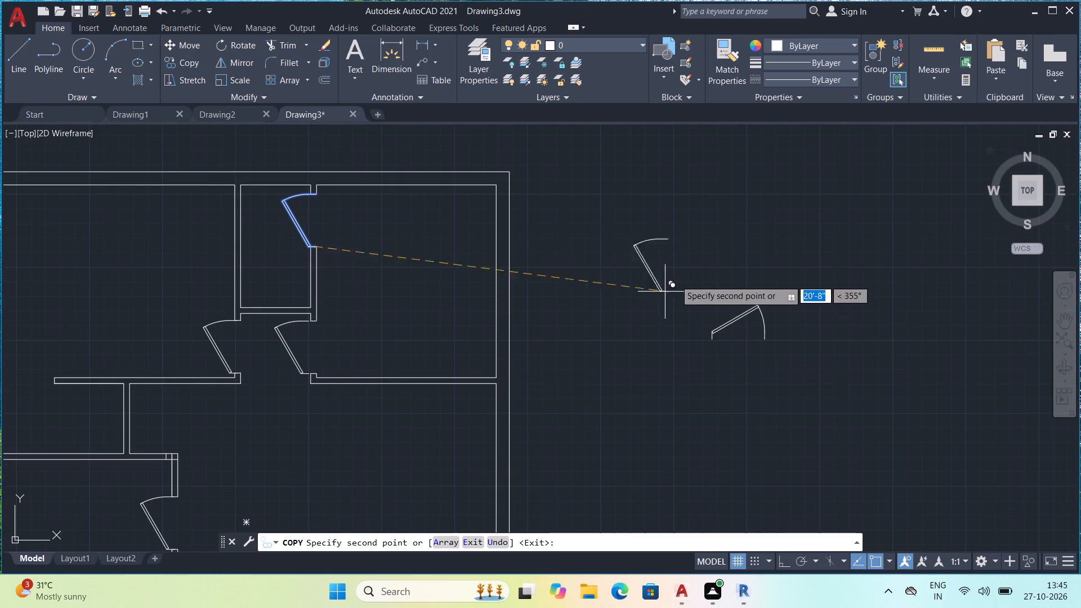
pyautogui.click(689, 257)
pyautogui.press('Escape')
pyautogui.press('Escape')
pyautogui.press('Escape')
pyautogui.press('Escape')
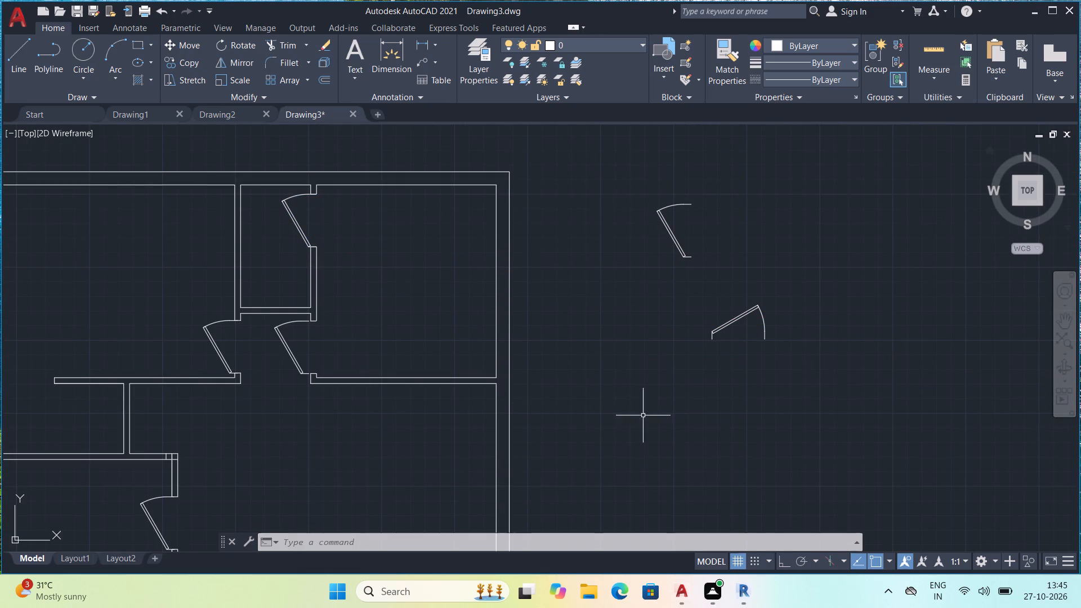
# Flip the door at the passage's east opening so that it swings into the northeast room.
pyautogui.click(290, 352)
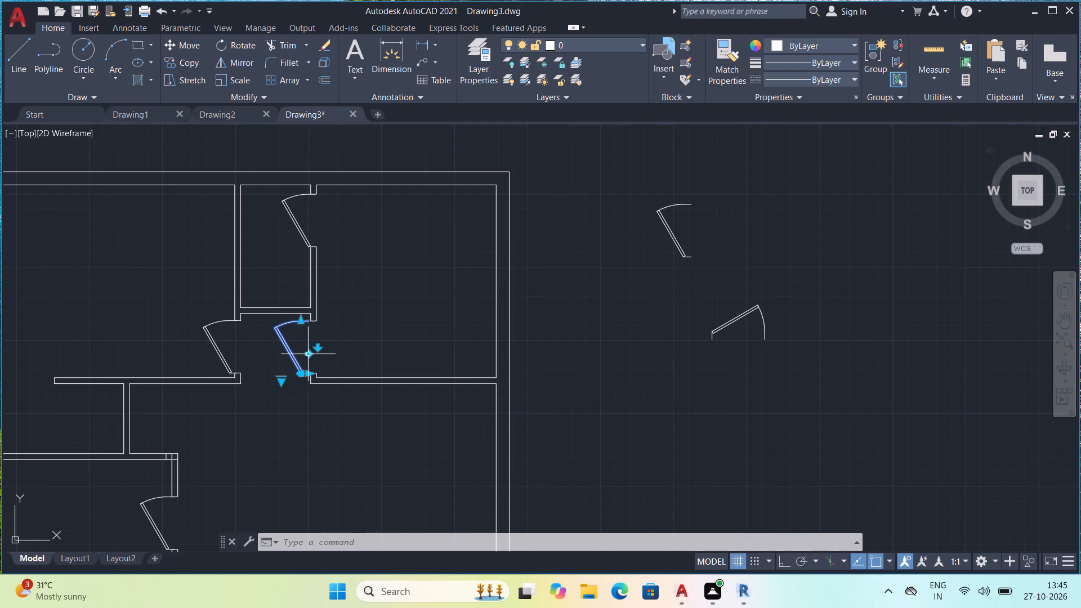
pyautogui.click(310, 354)
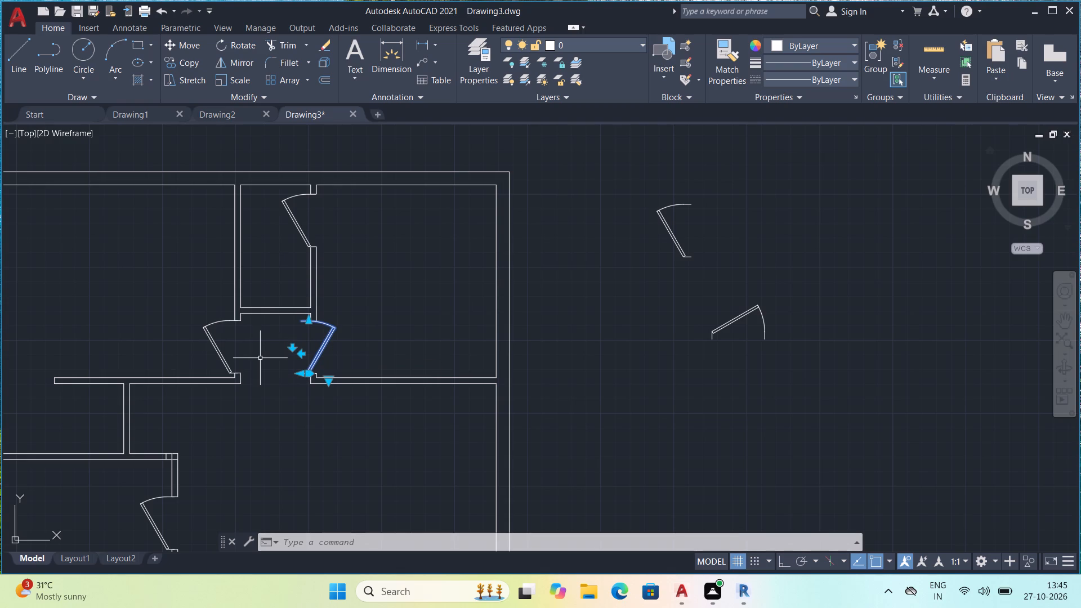
pyautogui.press('Escape')
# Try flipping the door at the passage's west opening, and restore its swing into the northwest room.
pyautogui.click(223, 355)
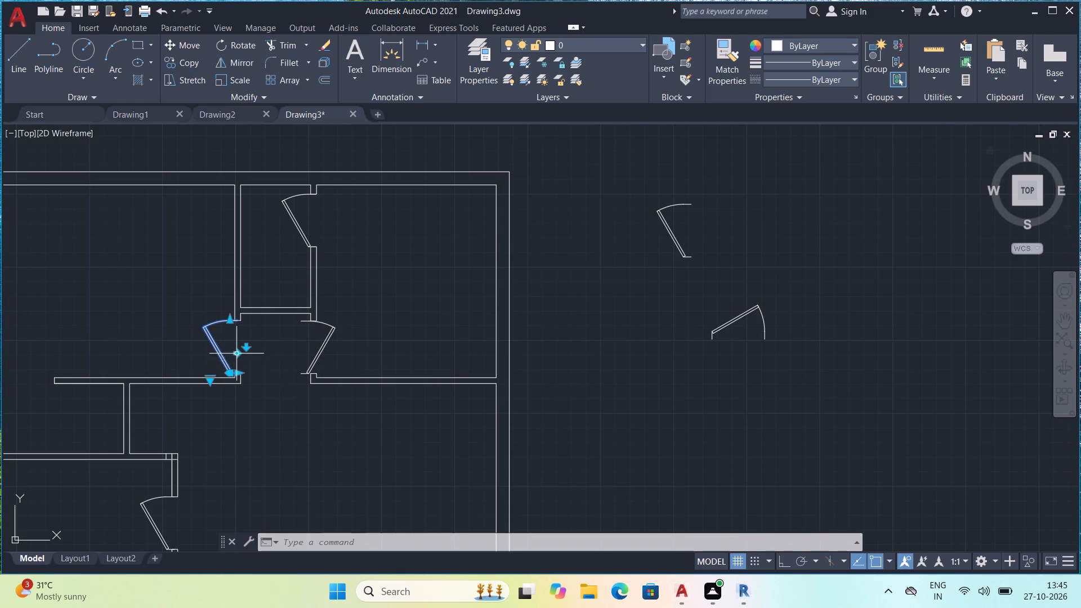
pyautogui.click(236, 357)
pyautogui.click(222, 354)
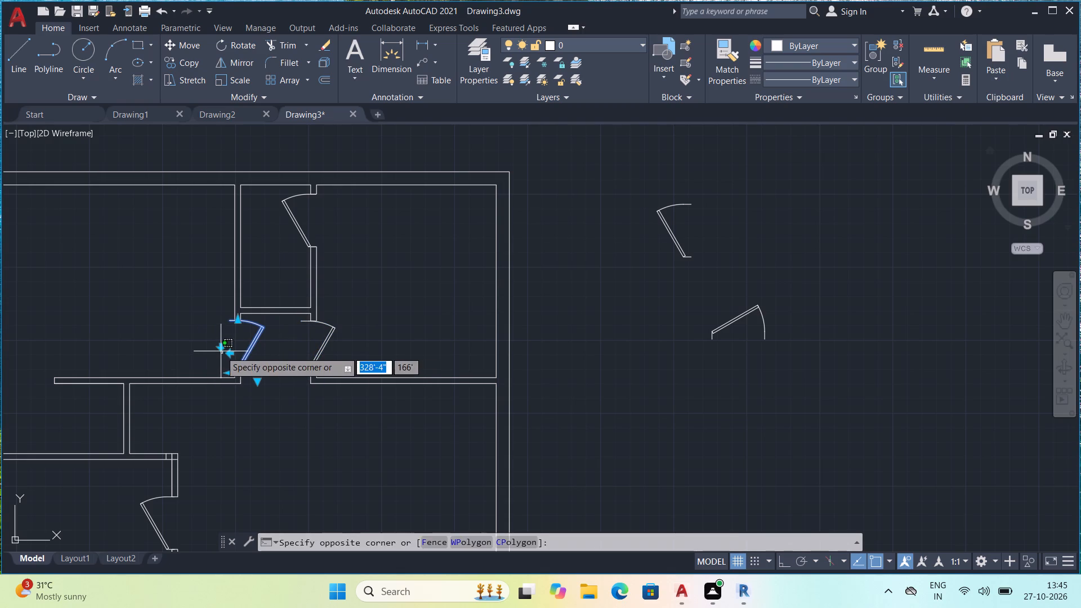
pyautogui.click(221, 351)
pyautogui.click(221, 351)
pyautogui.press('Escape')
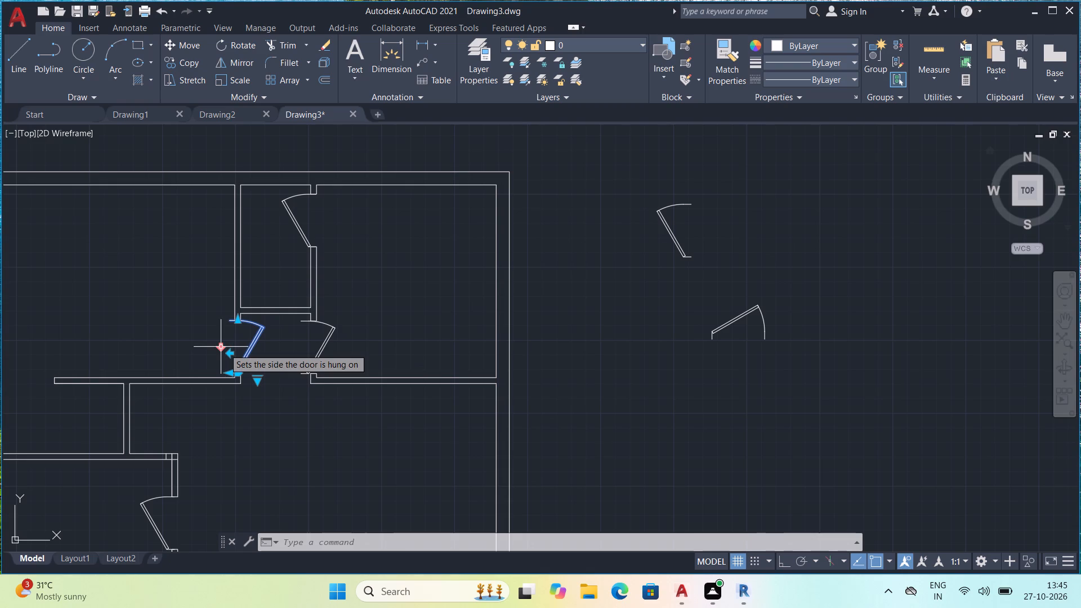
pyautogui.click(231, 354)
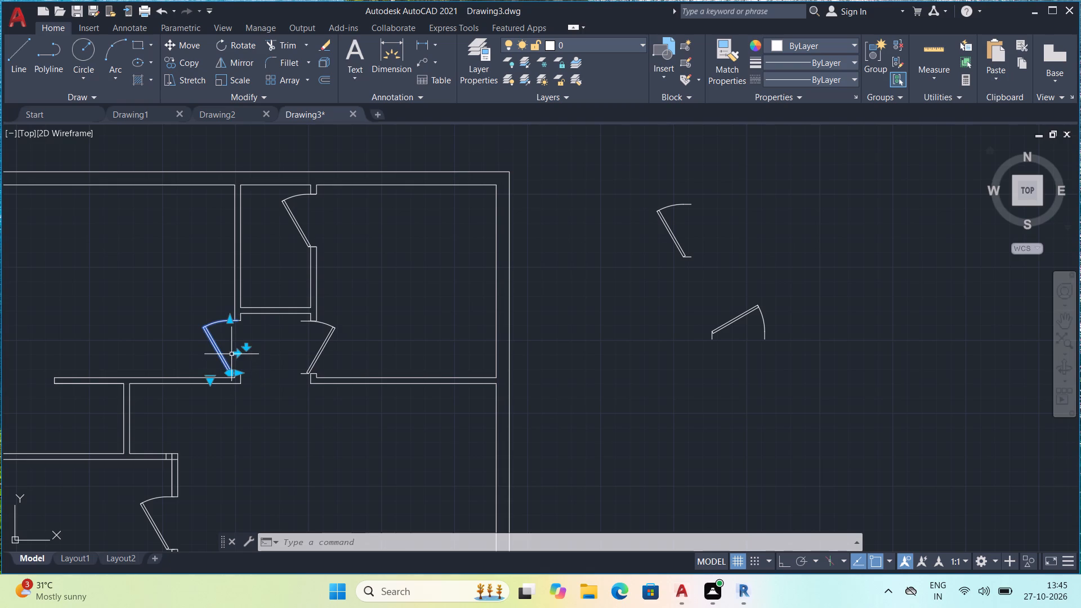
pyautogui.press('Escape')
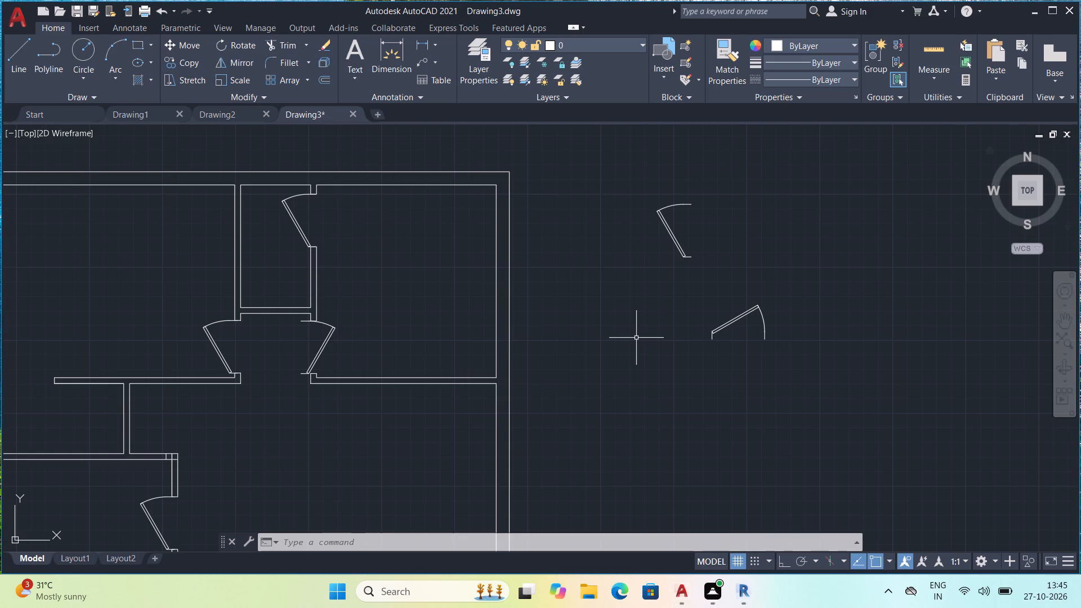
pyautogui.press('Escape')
# Move the flipped door about 7" east so it sits in the wall opening to the northeast room.
pyautogui.click(334, 325)
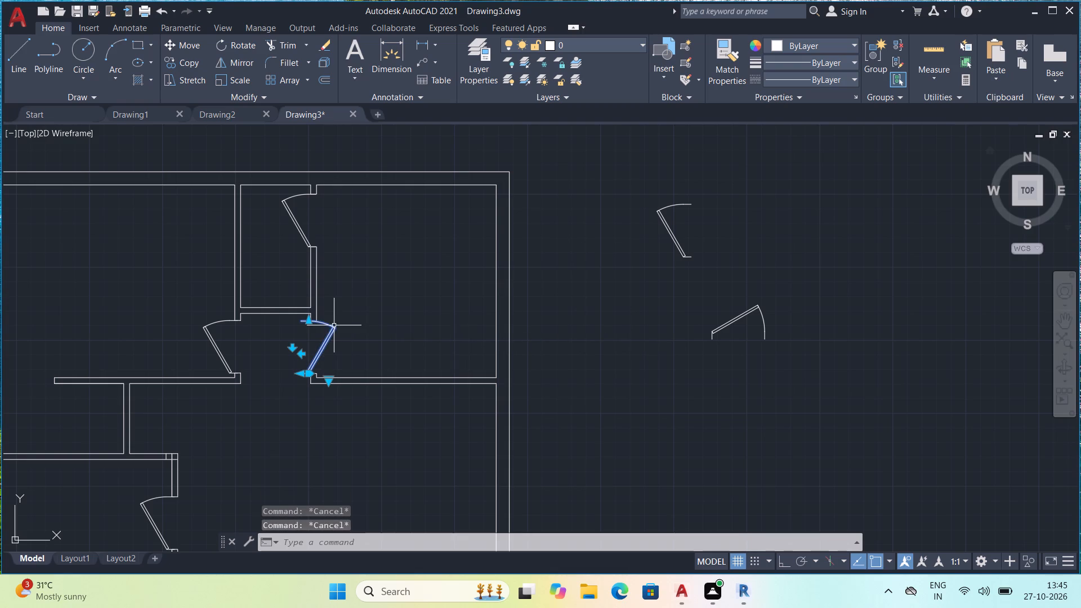
pyautogui.write('m')
pyautogui.press('space')
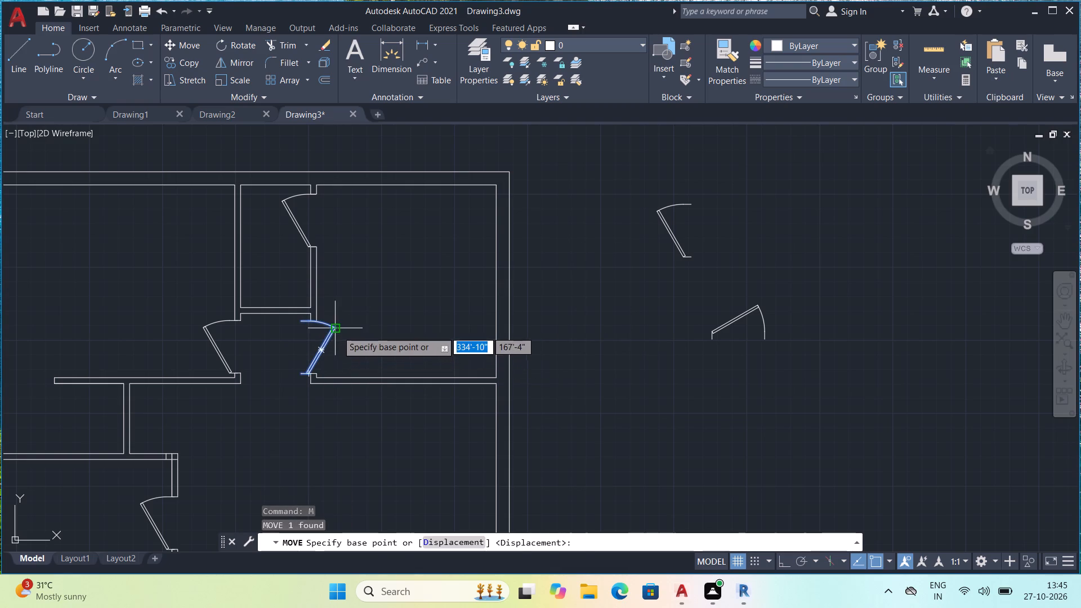
pyautogui.click(337, 331)
pyautogui.scroll(3, 340, 329)
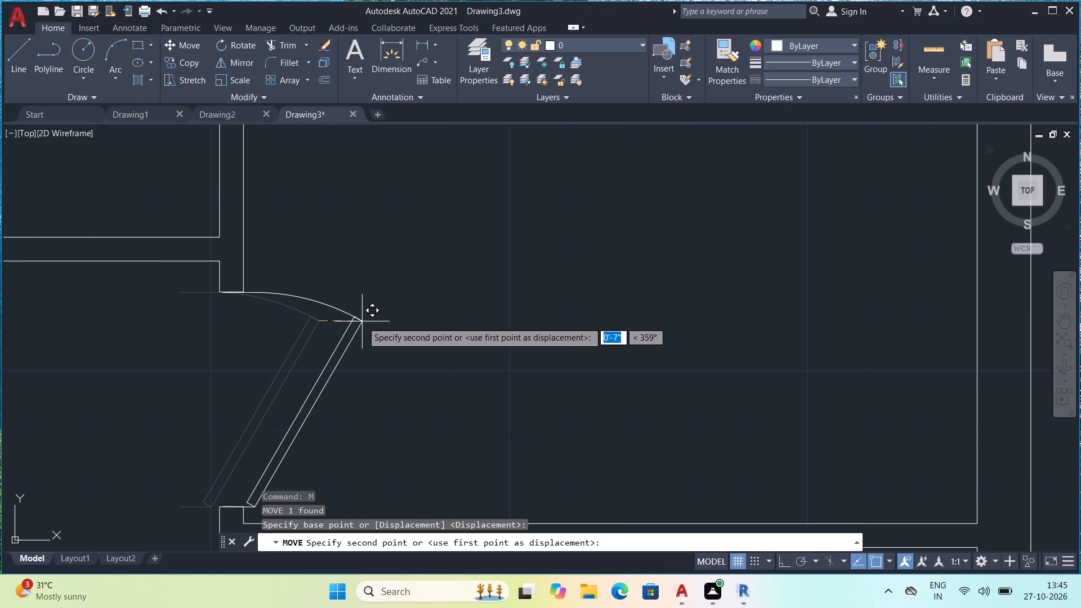
pyautogui.click(362, 321)
pyautogui.scroll(-4, 392, 305)
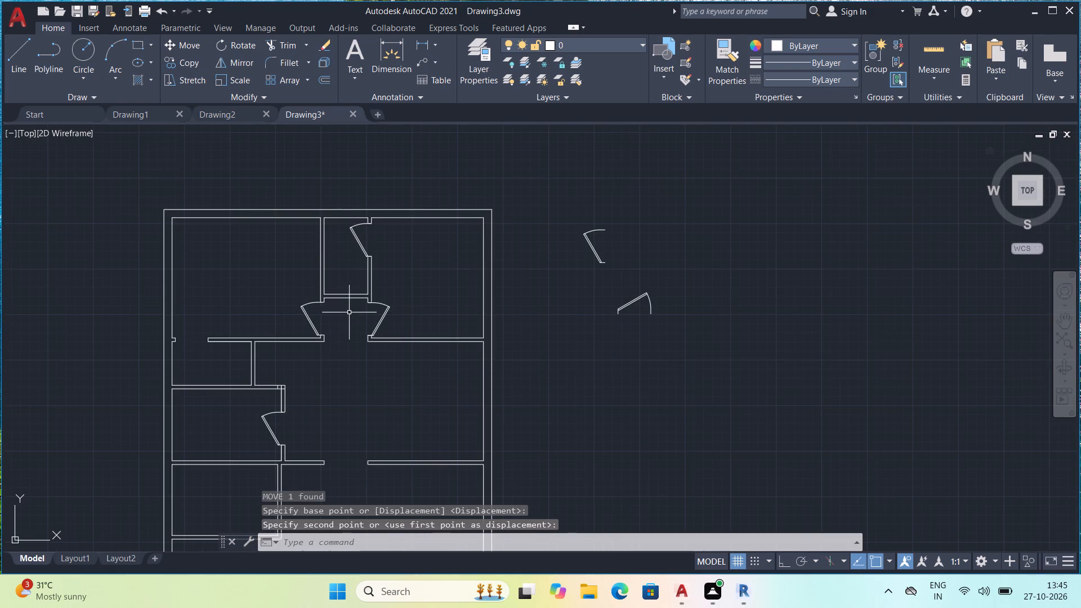
# Examine how the placed doors fit at the two passage openings, the small north room and the middle west room.
pyautogui.scroll(5, 336, 311)
pyautogui.moveTo(306, 316); pyautogui.dragTo(330, 236, button='middle')
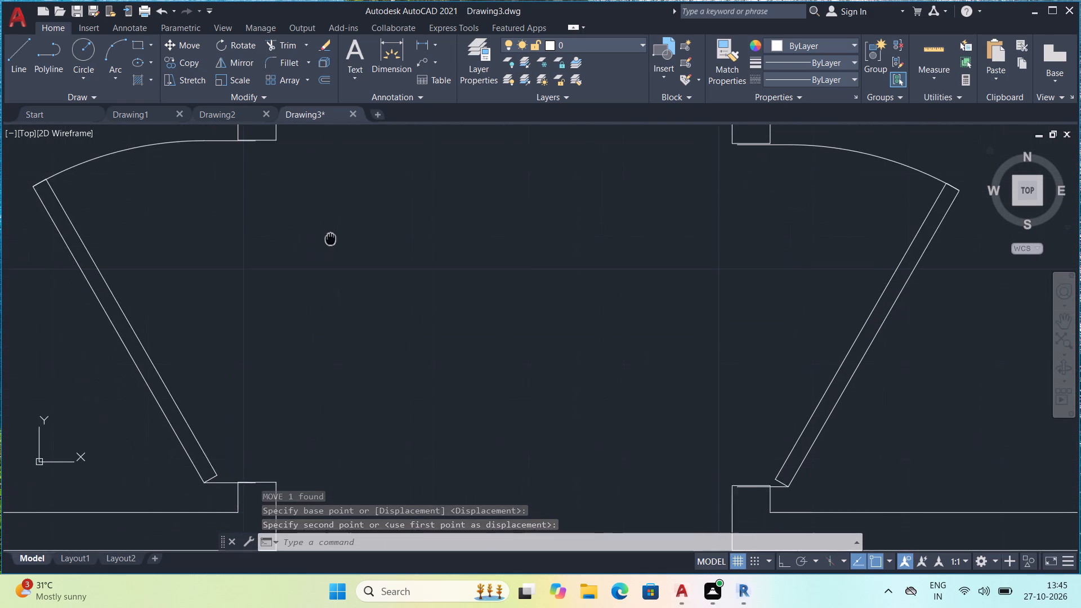
pyautogui.moveTo(330, 236); pyautogui.dragTo(333, 230, button='middle')
pyautogui.scroll(-3, 337, 225)
pyautogui.moveTo(378, 231); pyautogui.dragTo(295, 477, button='middle')
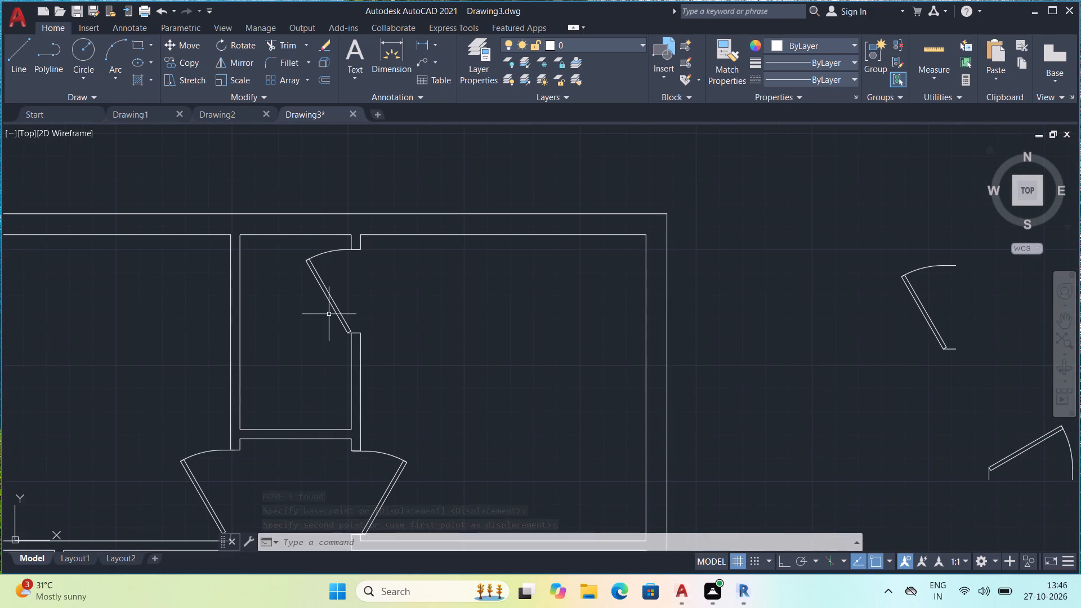
pyautogui.scroll(-2, 369, 316)
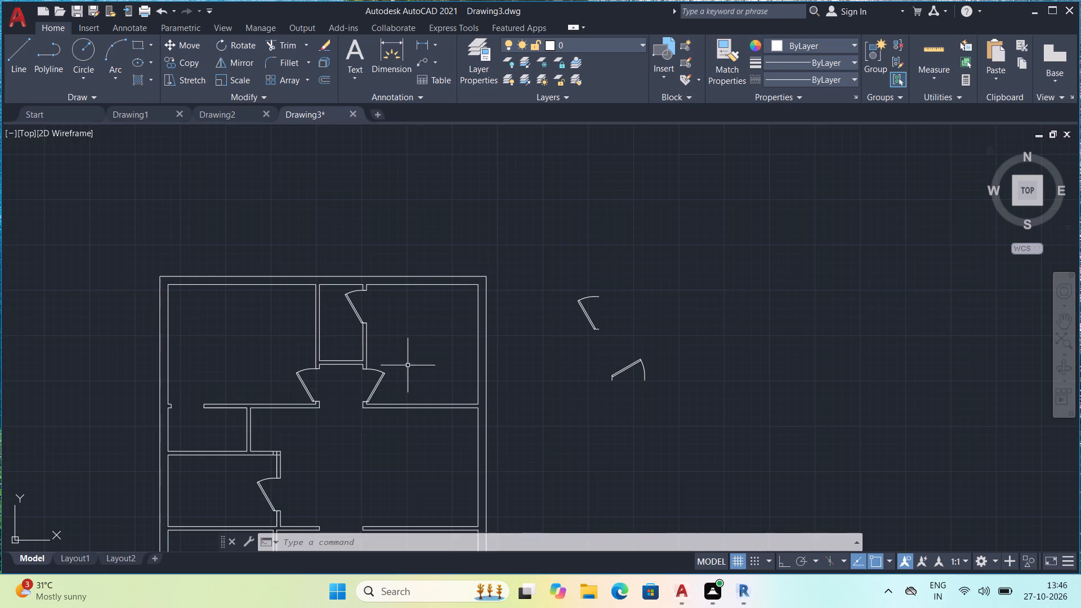
pyautogui.moveTo(408, 369); pyautogui.dragTo(442, 218, button='middle')
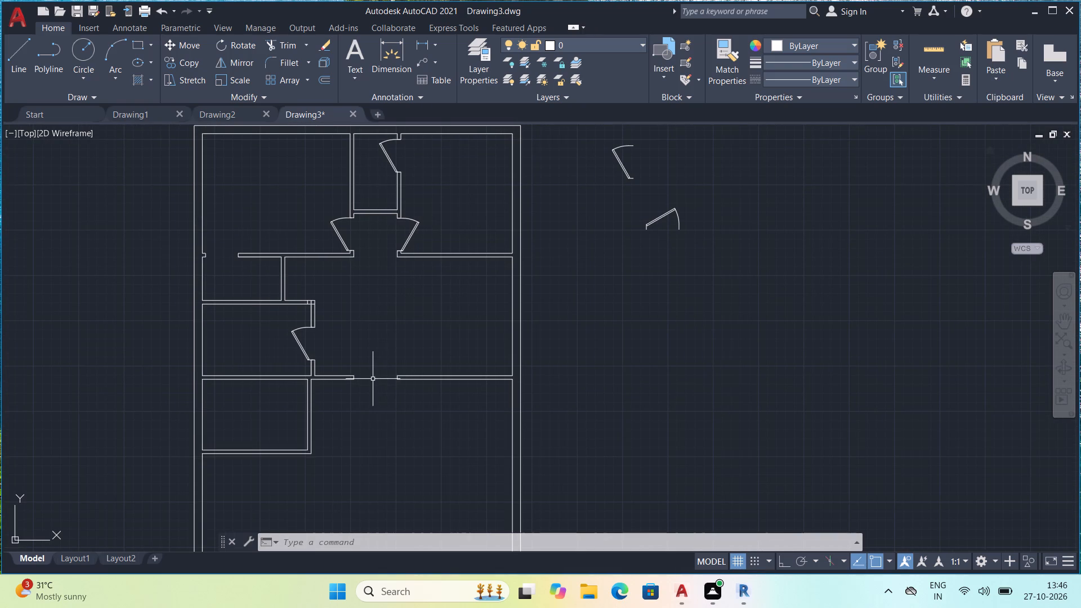
pyautogui.scroll(2, 372, 370)
pyautogui.moveTo(312, 332); pyautogui.dragTo(364, 325, button='middle')
pyautogui.scroll(-1, 366, 323)
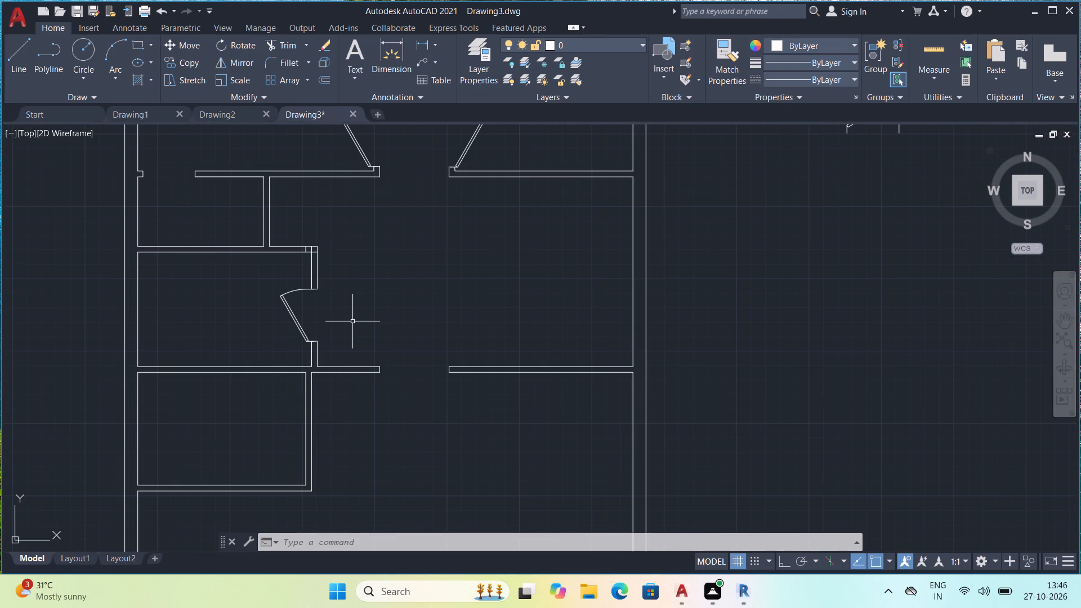
pyautogui.scroll(-1, 338, 324)
pyautogui.moveTo(348, 327); pyautogui.dragTo(406, 336, button='middle')
pyautogui.scroll(4, 404, 329)
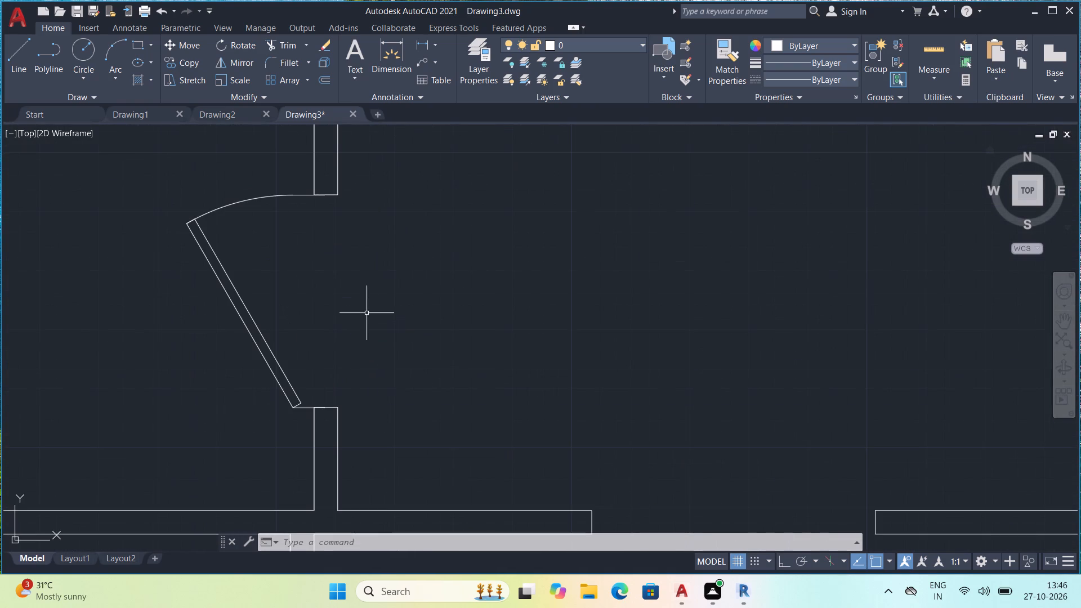
pyautogui.moveTo(387, 279); pyautogui.dragTo(430, 527, button='middle')
pyautogui.scroll(-2, 446, 274)
pyautogui.moveTo(462, 262); pyautogui.dragTo(504, 406, button='middle')
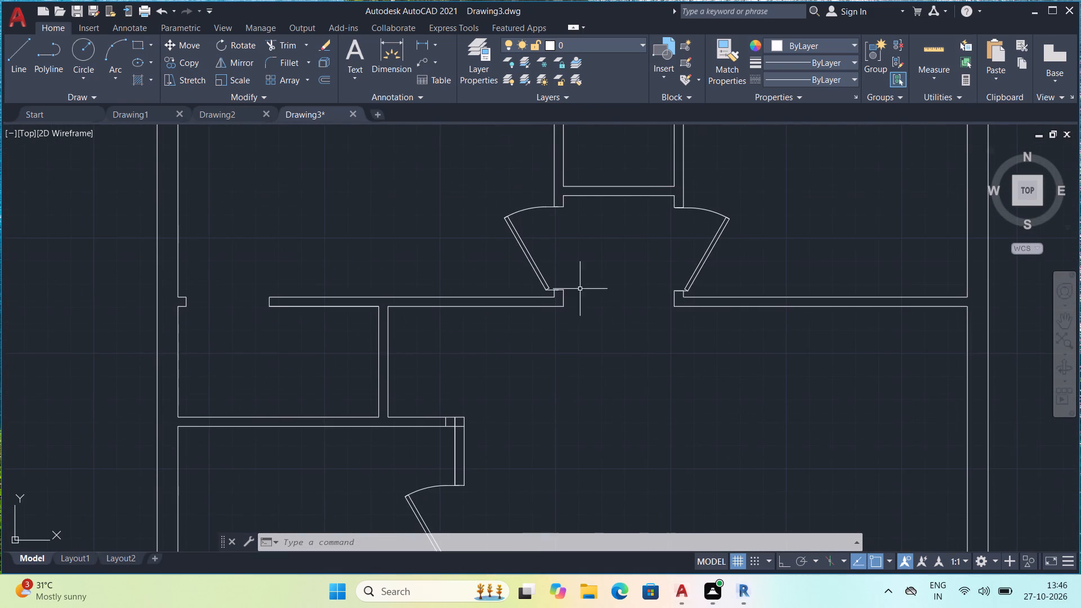
pyautogui.scroll(3, 591, 251)
pyautogui.scroll(-3, 563, 268)
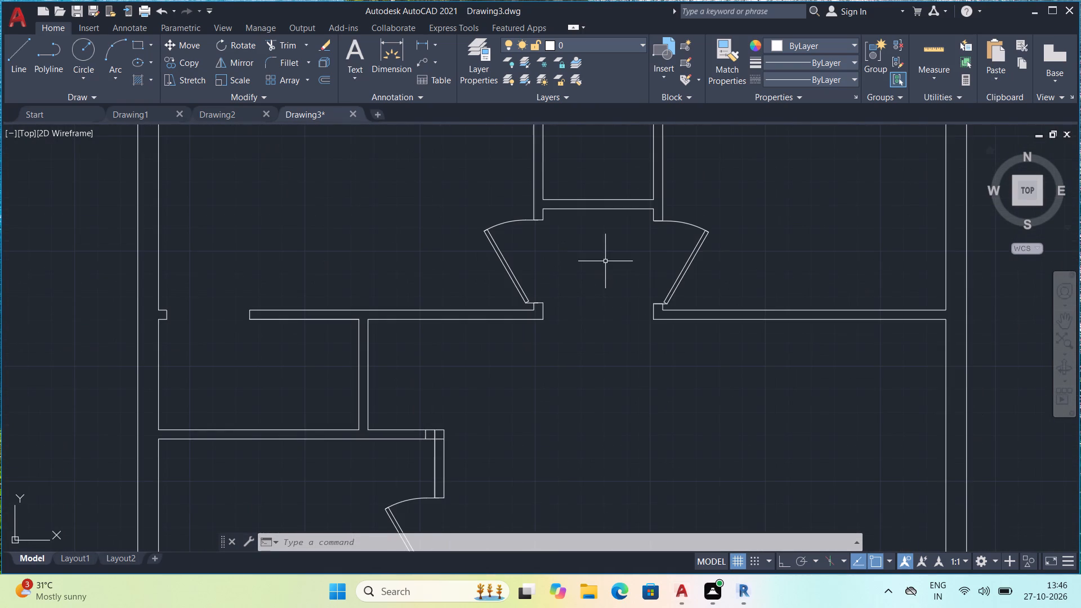
pyautogui.scroll(-2, 605, 261)
pyautogui.moveTo(596, 313); pyautogui.dragTo(525, 334, button='middle')
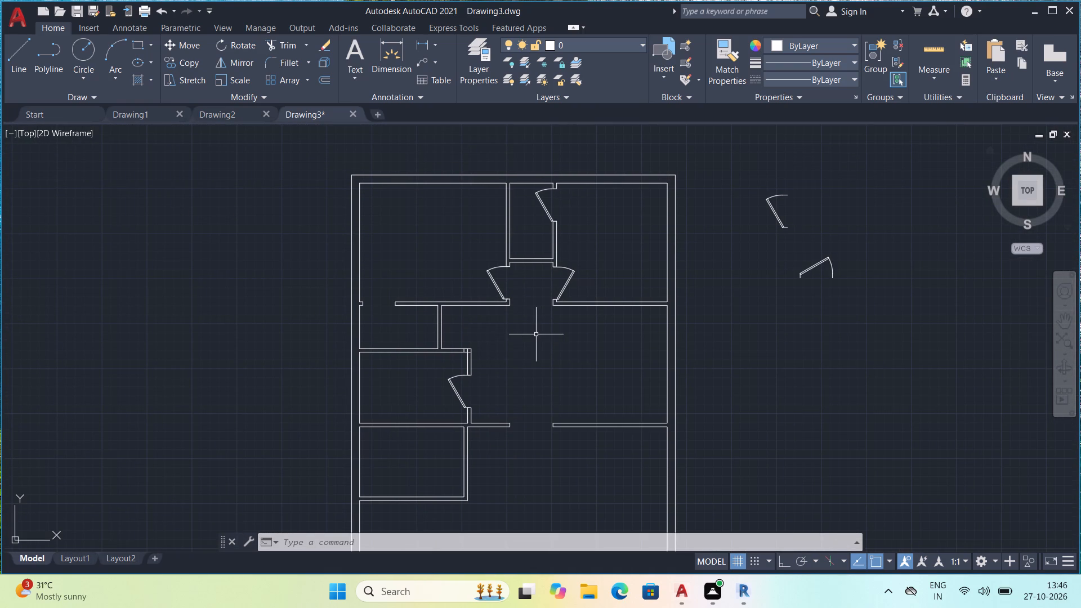
pyautogui.scroll(1, 540, 336)
pyautogui.scroll(-1, 582, 337)
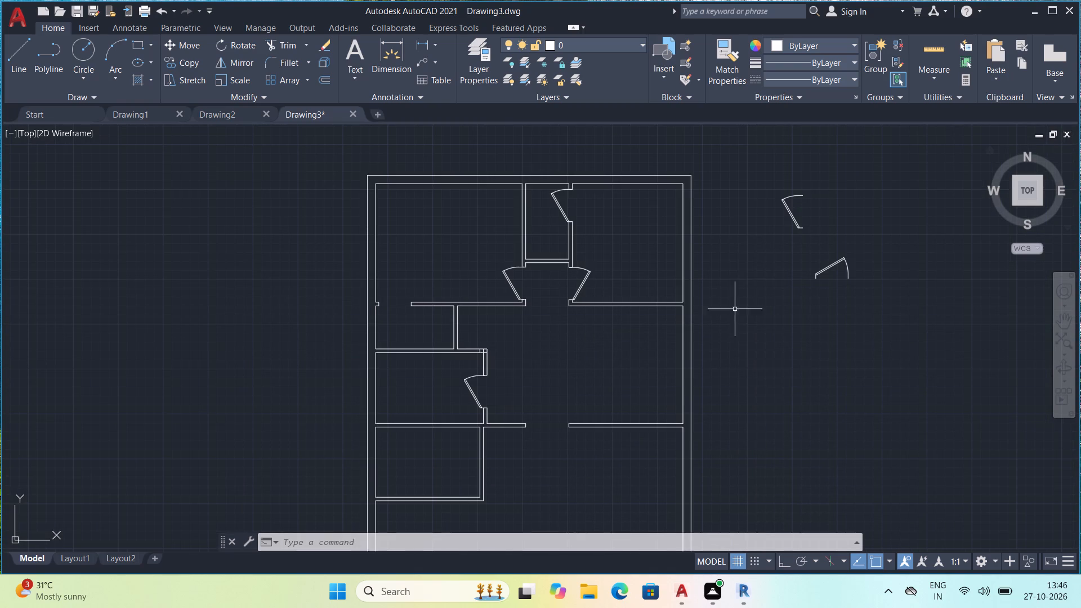
# Copy the original door from outside the plan by its hinge end into the opening in the northwest room's south wall.
pyautogui.moveTo(801, 244); pyautogui.dragTo(808, 245)
pyautogui.click(873, 318)
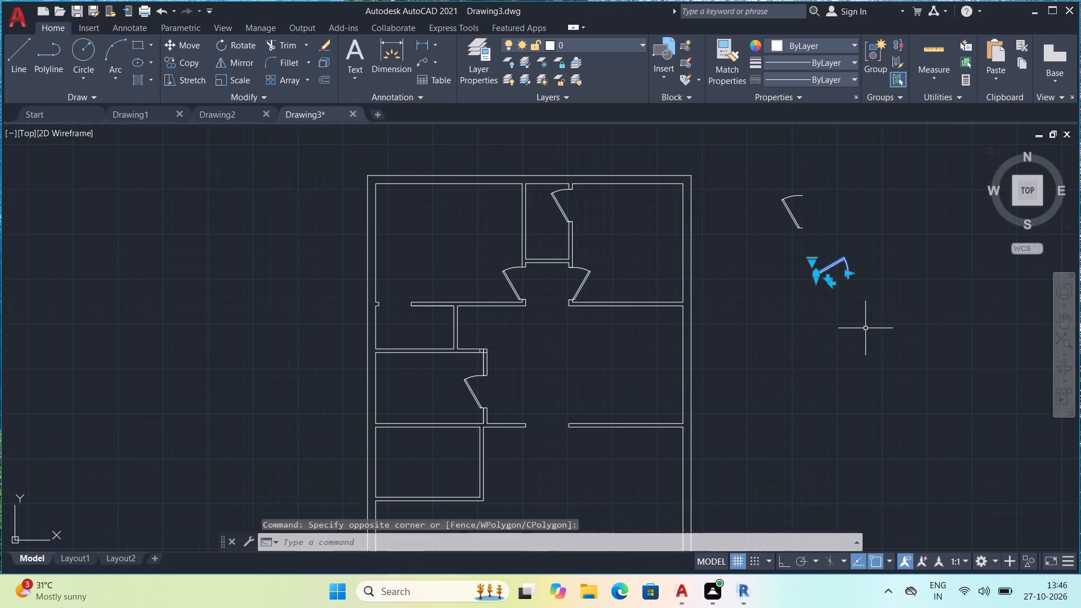
pyautogui.press('c')
pyautogui.press('o')
pyautogui.press('space')
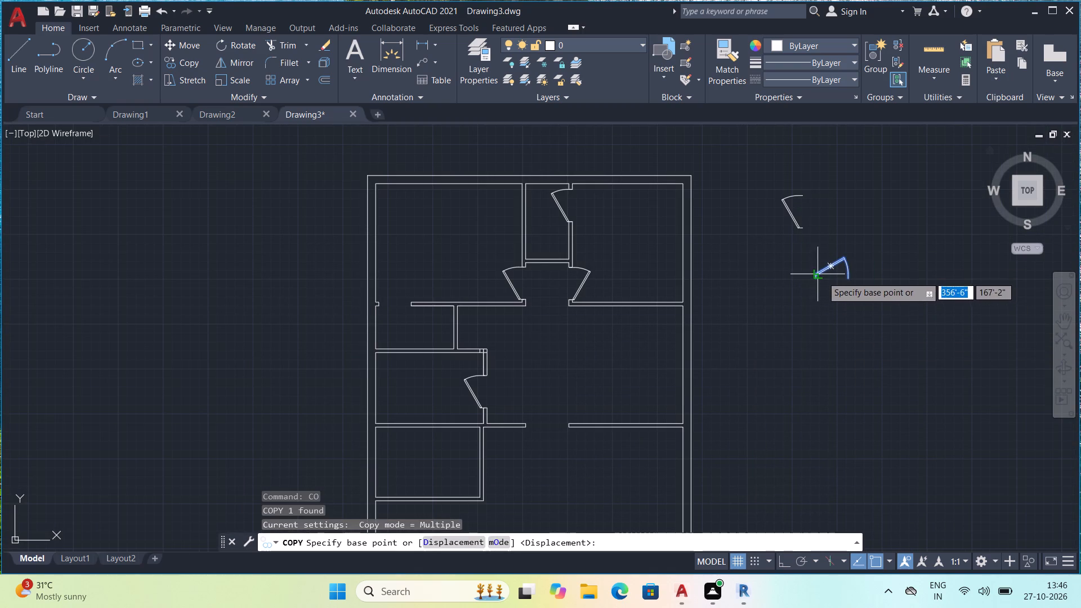
pyautogui.click(821, 275)
pyautogui.scroll(2, 404, 290)
pyautogui.scroll(1, 344, 303)
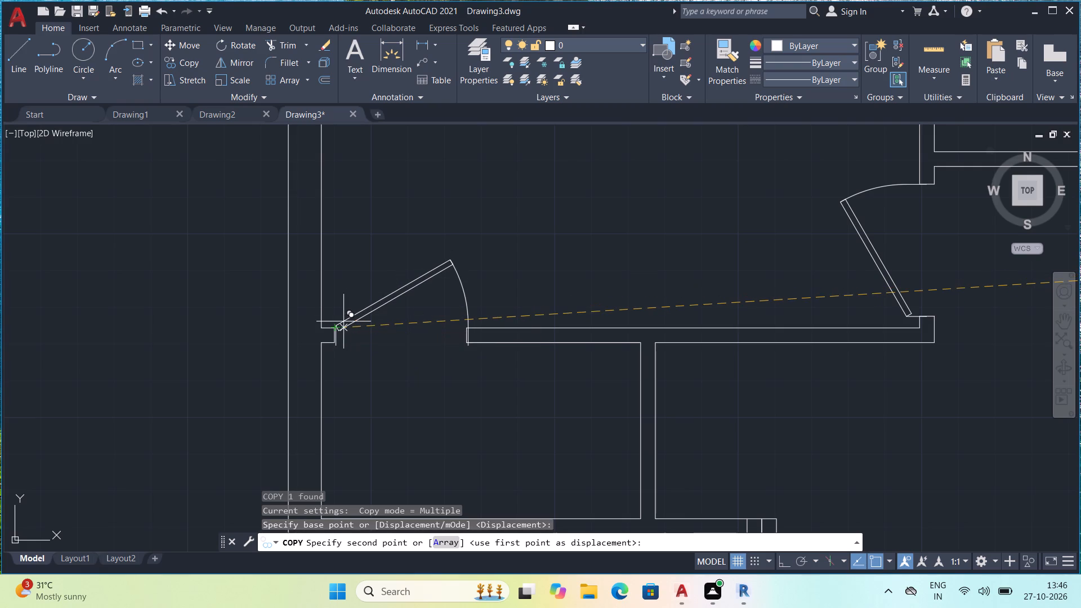
pyautogui.click(342, 320)
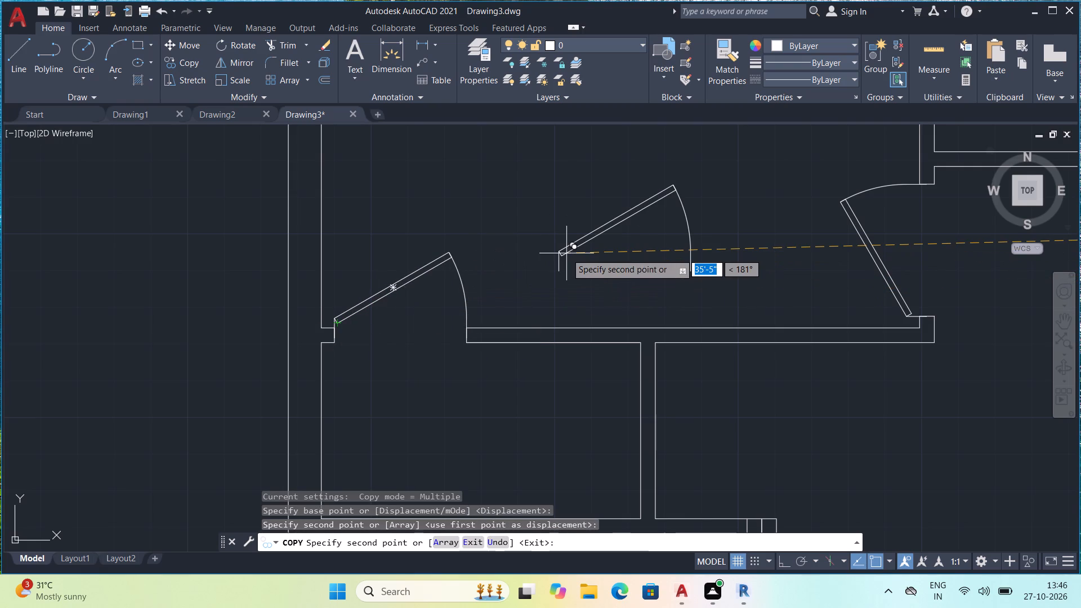
pyautogui.scroll(-2, 566, 253)
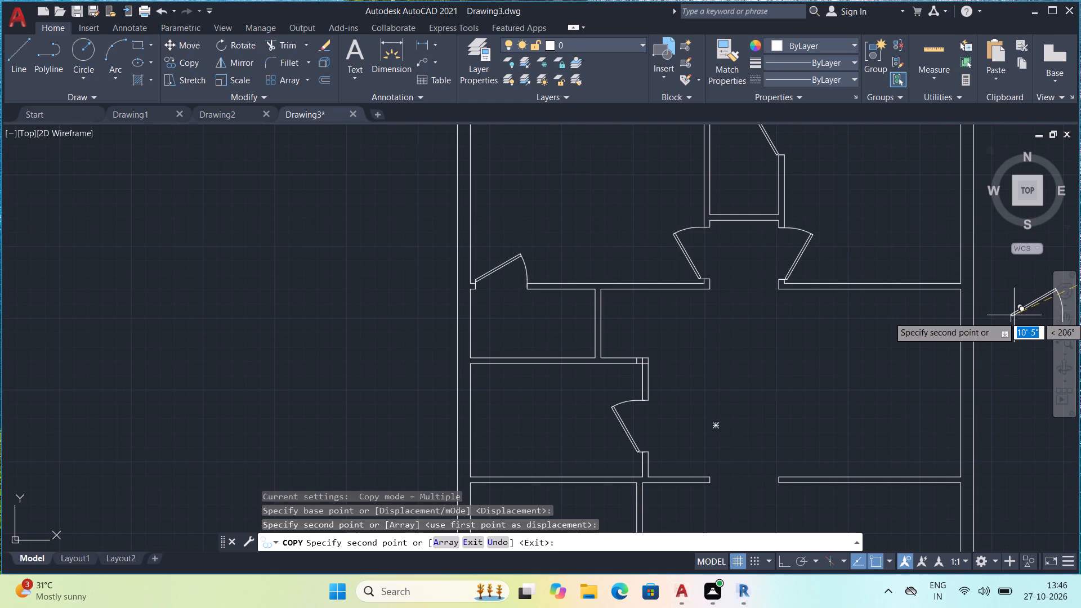
pyautogui.press('Escape')
# Check the copied door's fit in the northwest room's south opening and review the whole floor plan.
pyautogui.scroll(3, 569, 315)
pyautogui.scroll(1, 427, 298)
pyautogui.moveTo(444, 370); pyautogui.dragTo(611, 502, button='middle')
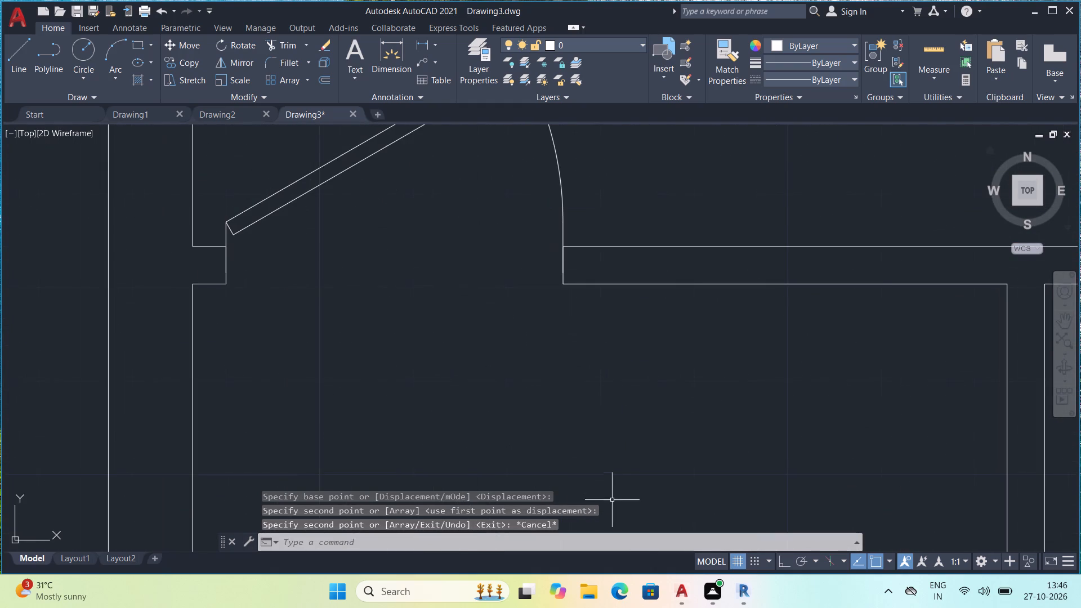
pyautogui.scroll(-4, 405, 366)
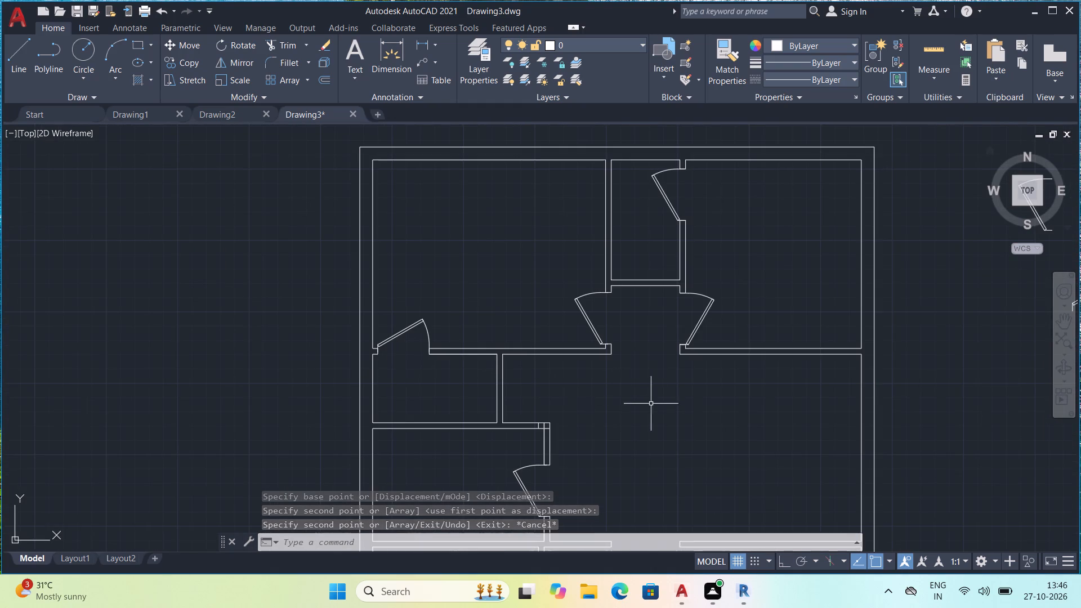
pyautogui.moveTo(669, 404); pyautogui.dragTo(628, 333, button='middle')
pyautogui.scroll(-2, 611, 295)
pyautogui.moveTo(634, 334); pyautogui.dragTo(589, 273, button='middle')
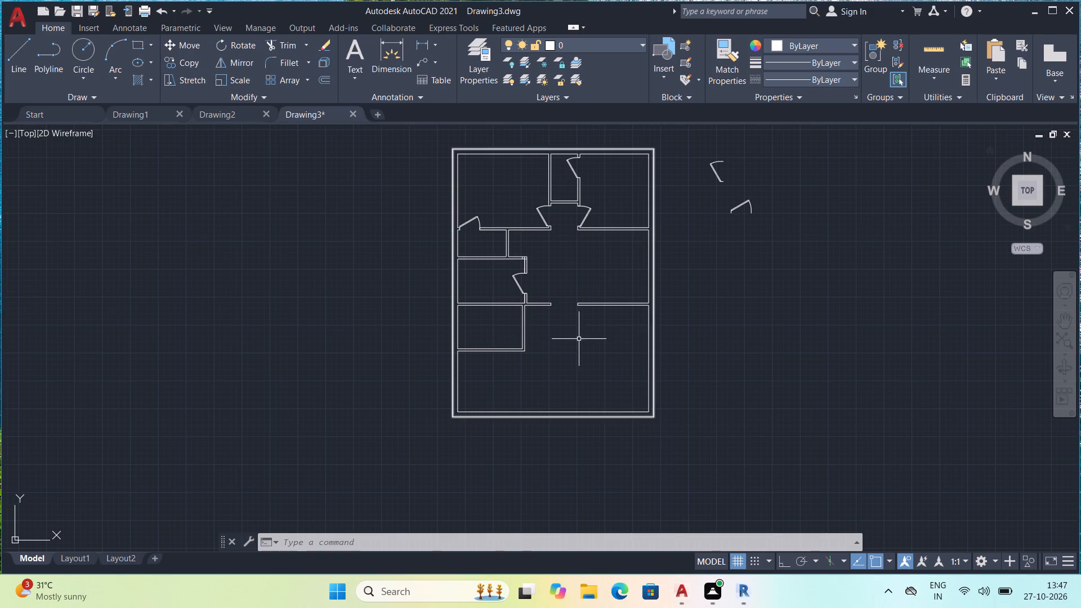
pyautogui.moveTo(586, 346); pyautogui.dragTo(613, 374, button='middle')
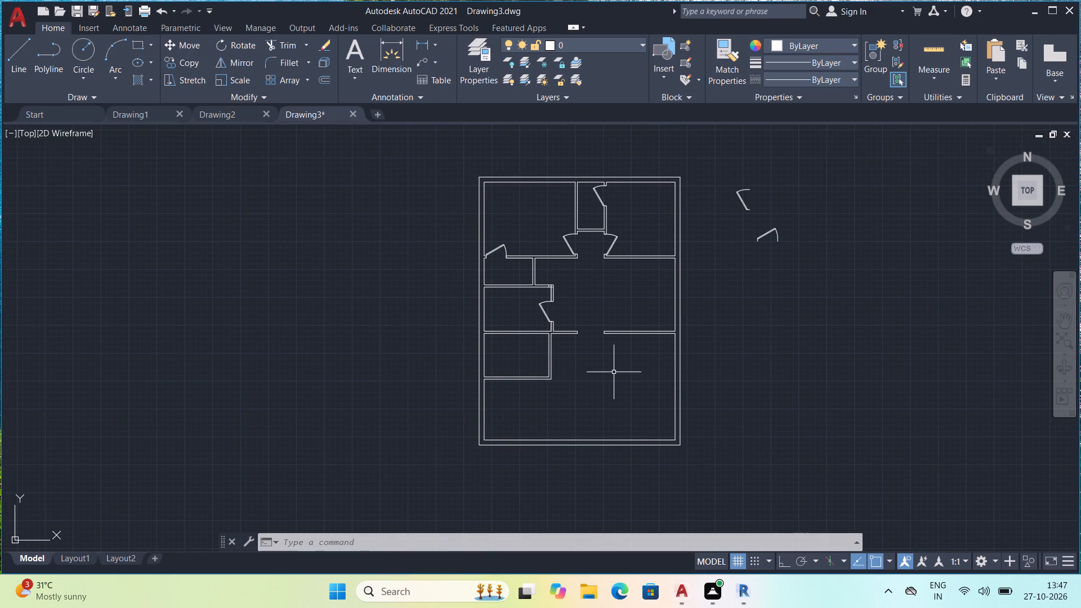
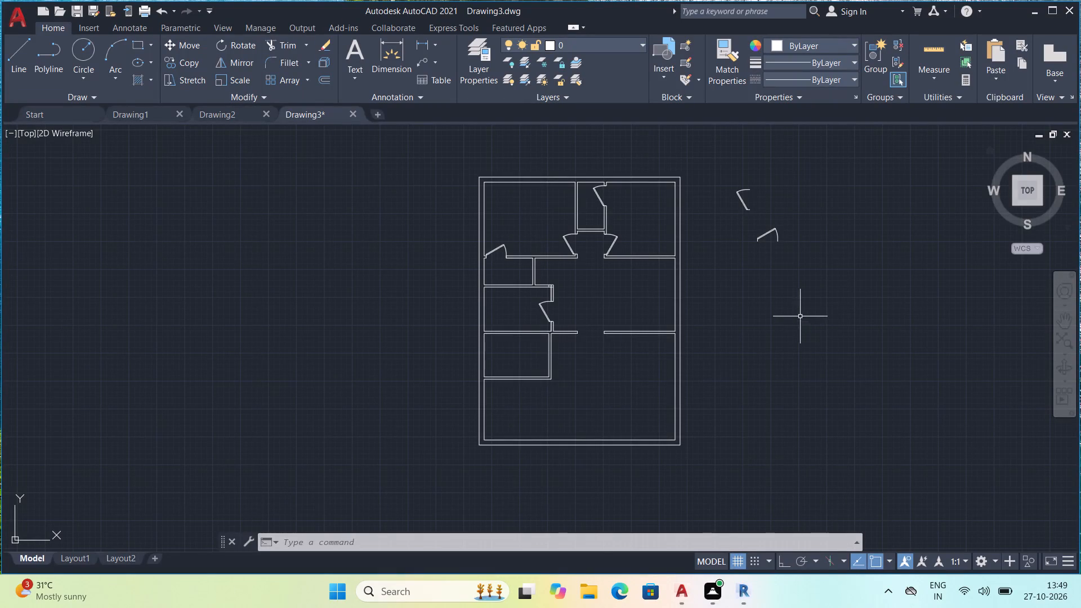
# Trim the leftover line segments inside the wall junction at the middle west room's northeast corner.
pyautogui.moveTo(801, 318); pyautogui.dragTo(843, 356, button='middle')
pyautogui.scroll(2, 775, 348)
pyautogui.moveTo(537, 336); pyautogui.dragTo(715, 326, button='middle')
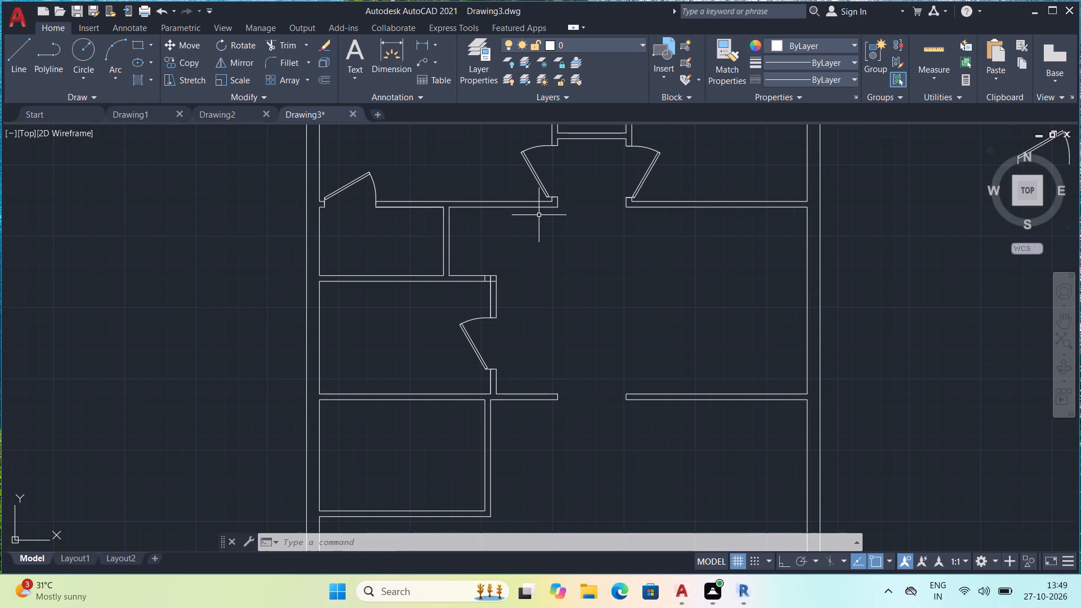
pyautogui.write('tr')
pyautogui.press('space')
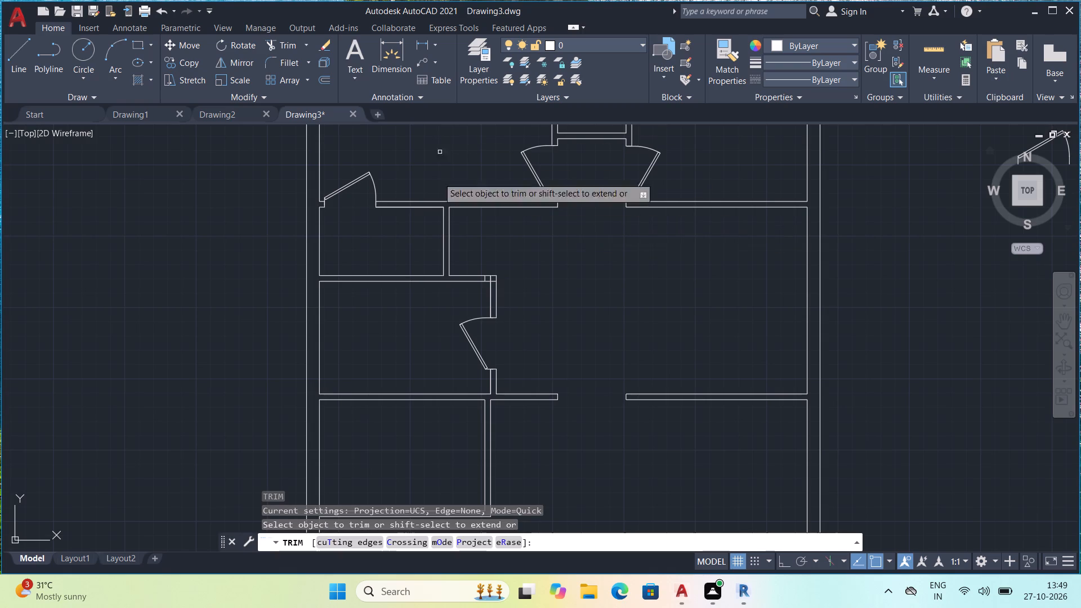
pyautogui.moveTo(529, 281); pyautogui.dragTo(589, 343, button='middle')
pyautogui.scroll(4, 537, 294)
pyautogui.moveTo(469, 323); pyautogui.dragTo(664, 355, button='middle')
pyautogui.scroll(1, 489, 328)
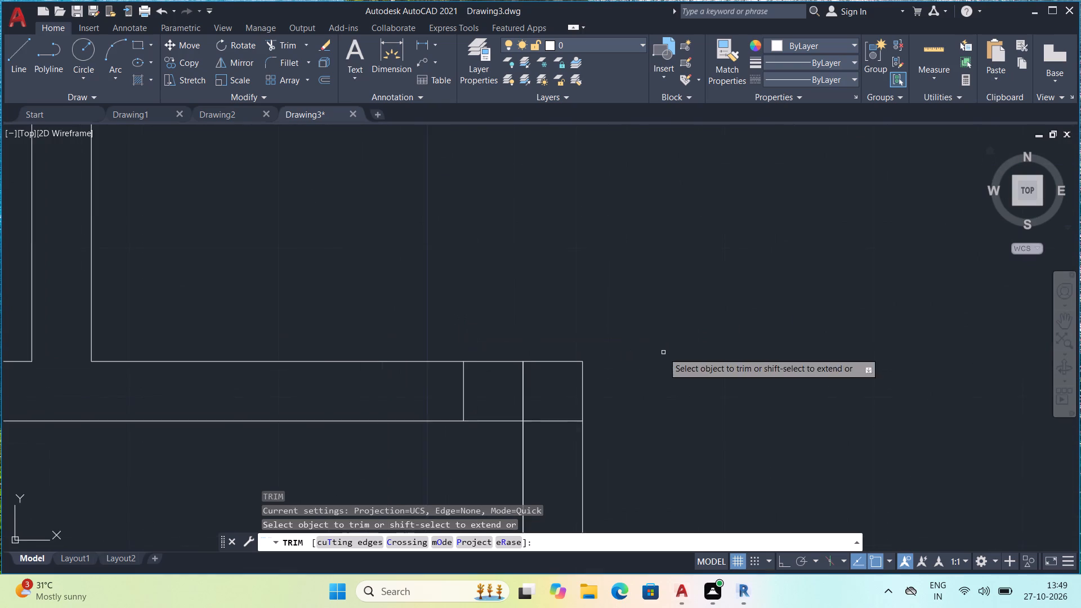
pyautogui.scroll(1, 648, 338)
pyautogui.moveTo(628, 418); pyautogui.dragTo(690, 272, button='middle')
pyautogui.scroll(1, 690, 275)
pyautogui.click(490, 388)
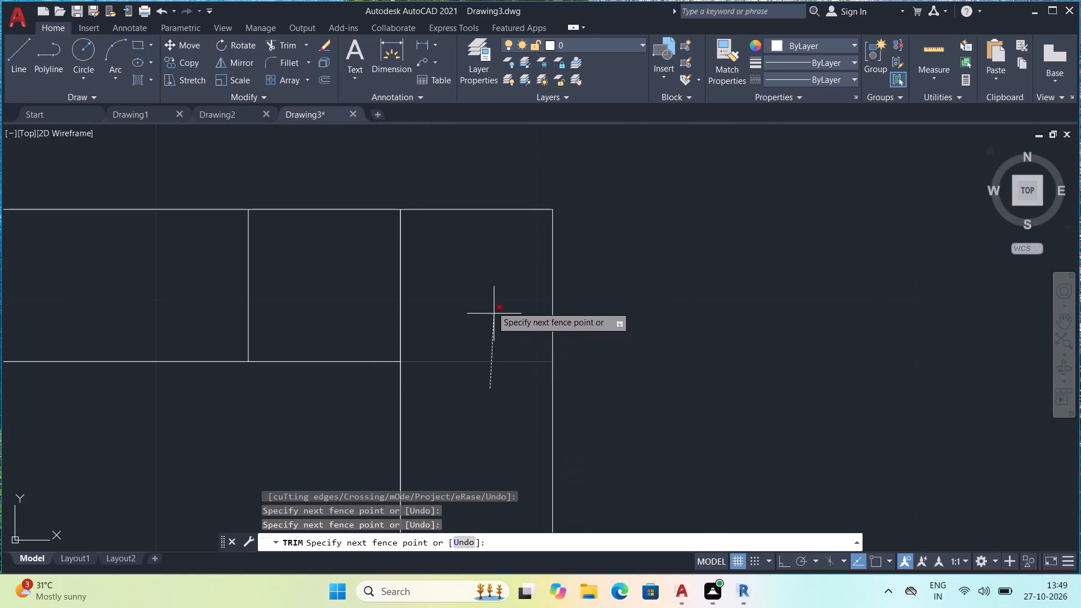
pyautogui.click(489, 301)
pyautogui.click(472, 288)
pyautogui.click(212, 287)
pyautogui.scroll(-4, 219, 280)
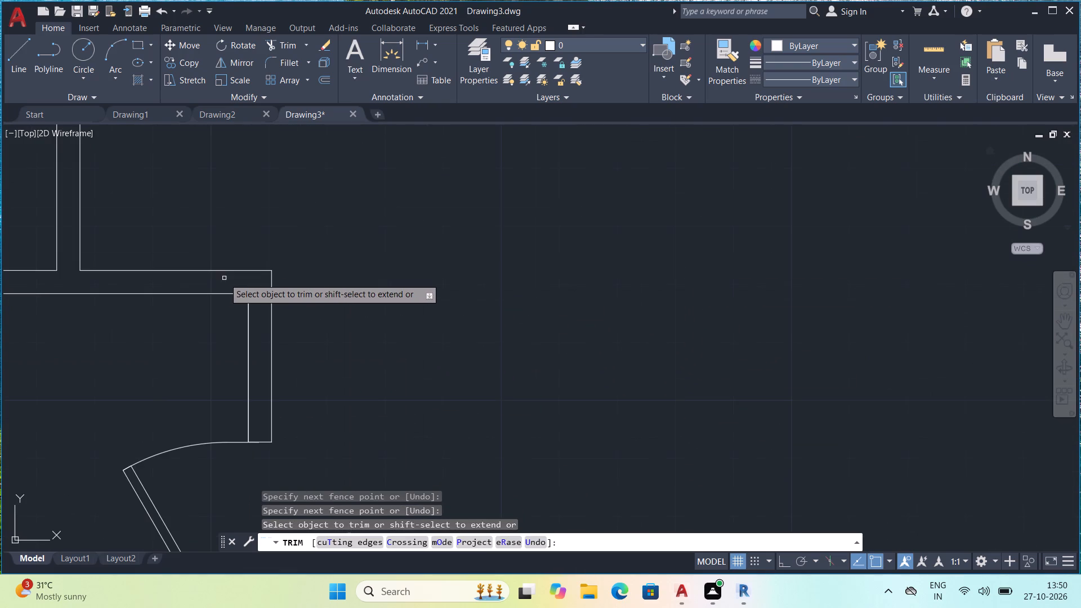
pyautogui.scroll(-4, 358, 280)
pyautogui.moveTo(390, 296); pyautogui.dragTo(625, 299, button='middle')
pyautogui.scroll(2, 635, 297)
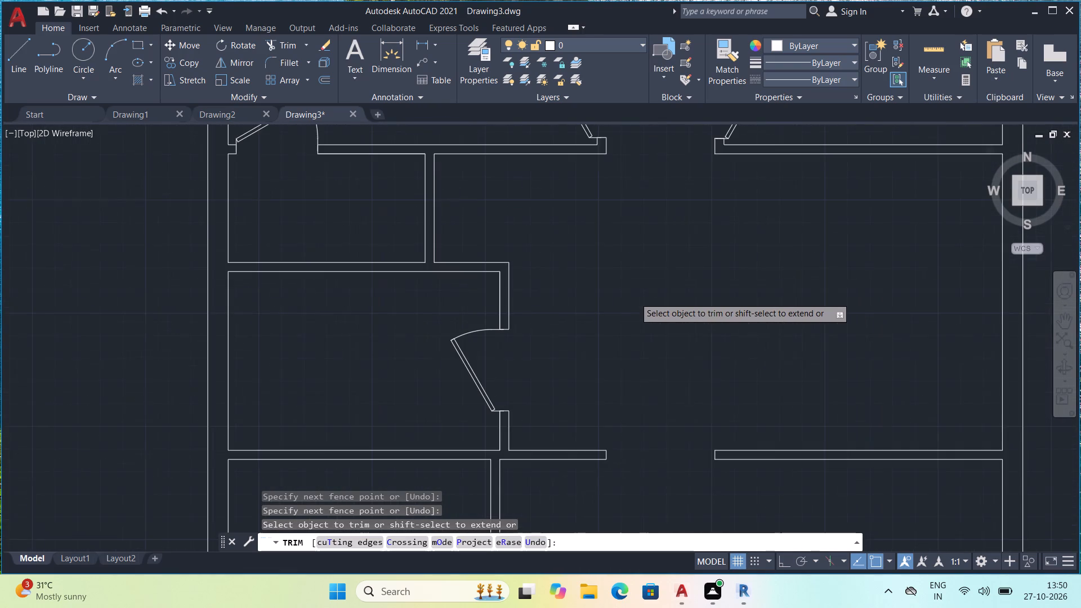
pyautogui.scroll(-2, 594, 288)
pyautogui.moveTo(598, 322); pyautogui.dragTo(605, 312, button='middle')
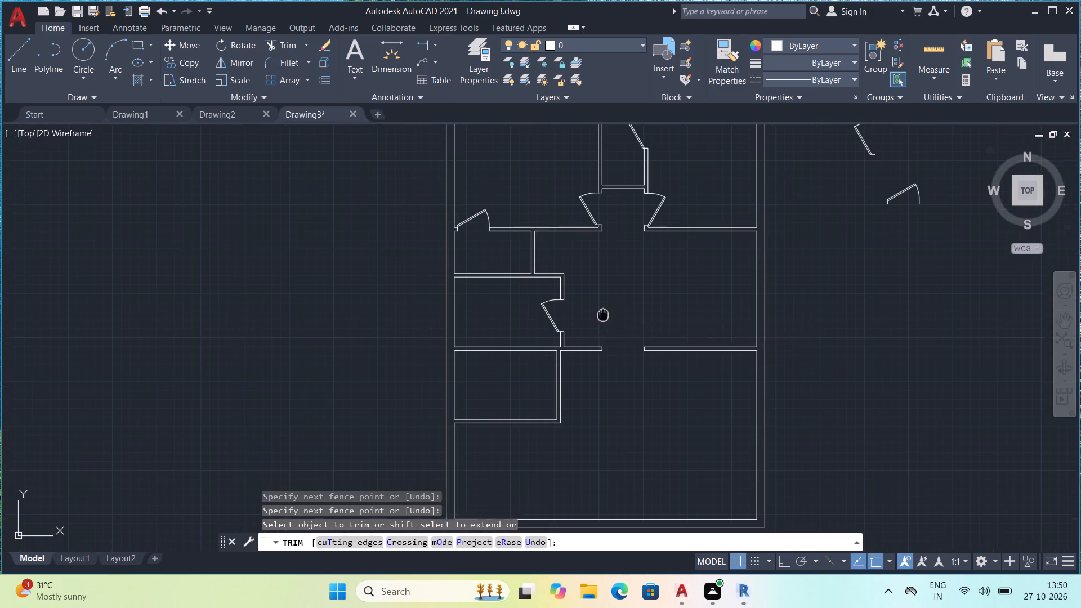
pyautogui.moveTo(605, 312); pyautogui.dragTo(613, 276, button='middle')
pyautogui.press('Escape')
pyautogui.press('Escape')
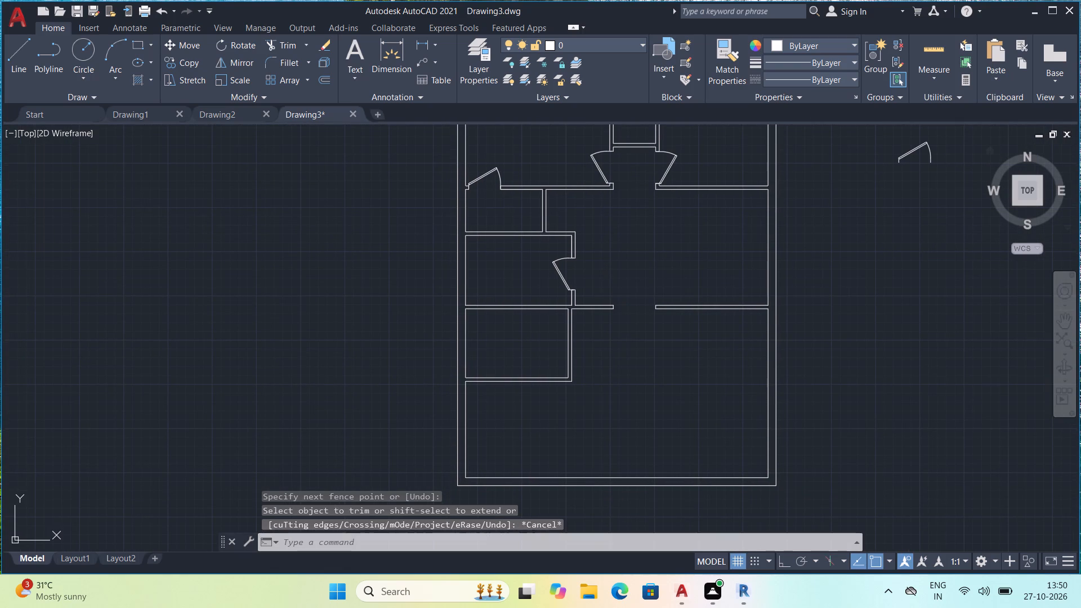
pyautogui.press('Escape')
pyautogui.press('Escape')
# Draw a 4" jamb line across the partition south of the middle west room, near its west end.
pyautogui.scroll(1, 607, 272)
pyautogui.moveTo(617, 353); pyautogui.dragTo(695, 355, button='middle')
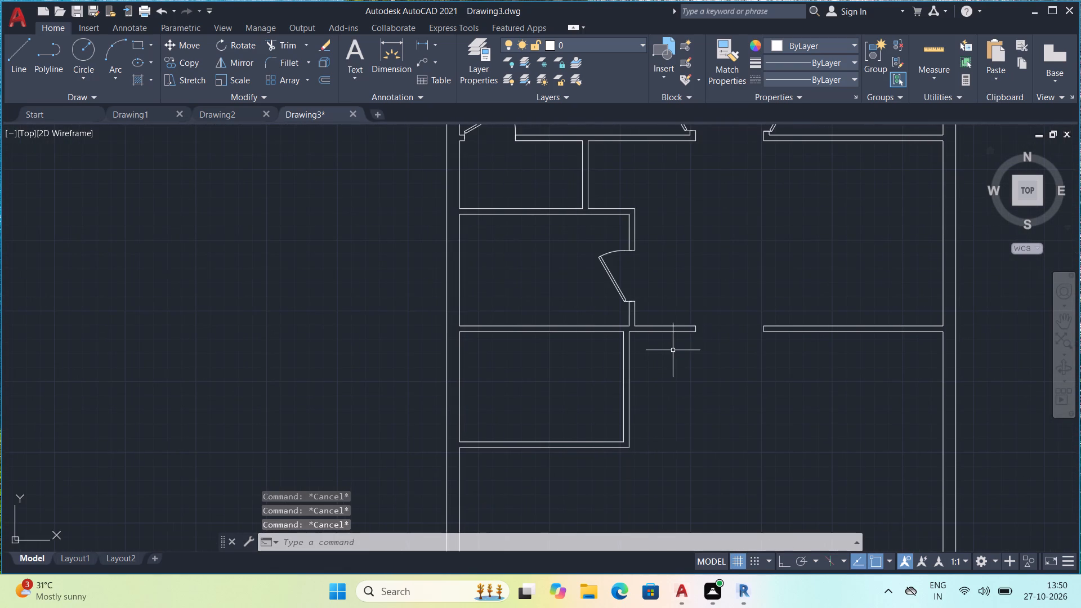
pyautogui.scroll(1, 671, 352)
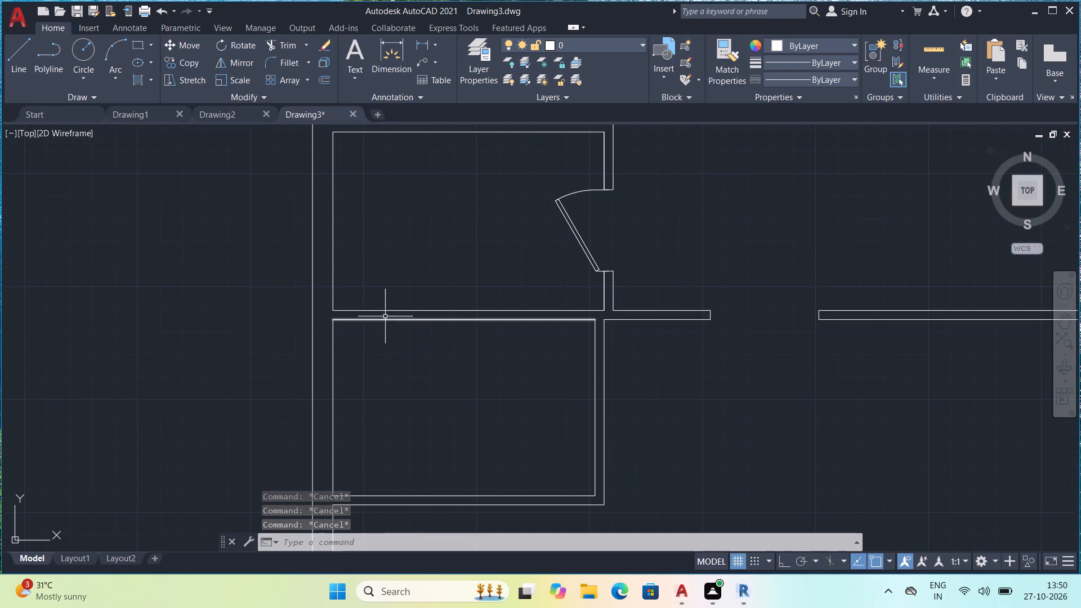
pyautogui.press('l')
pyautogui.press('space')
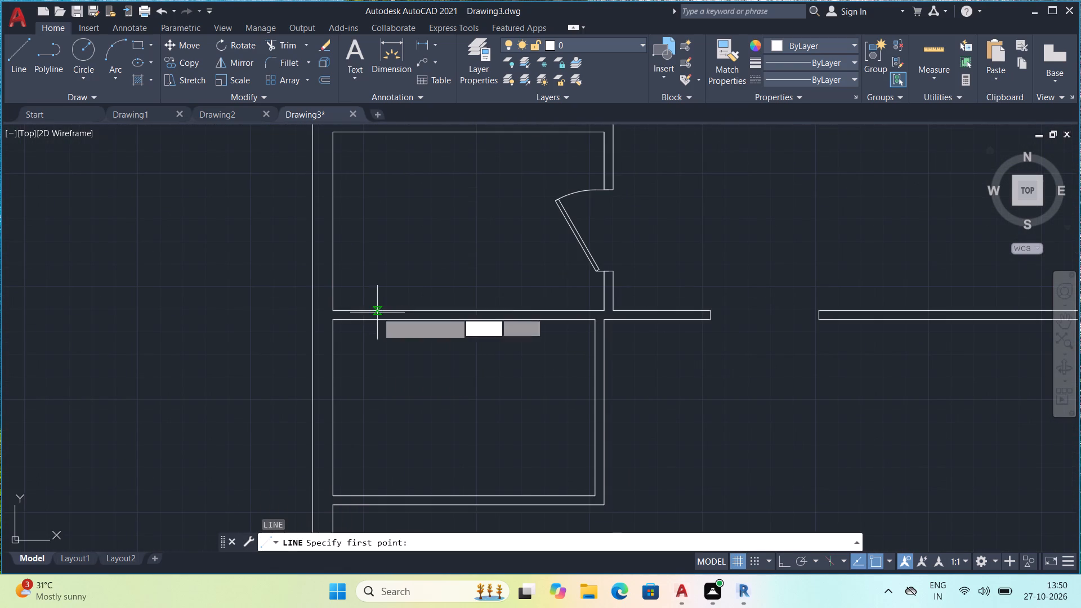
pyautogui.doubleClick(369, 311)
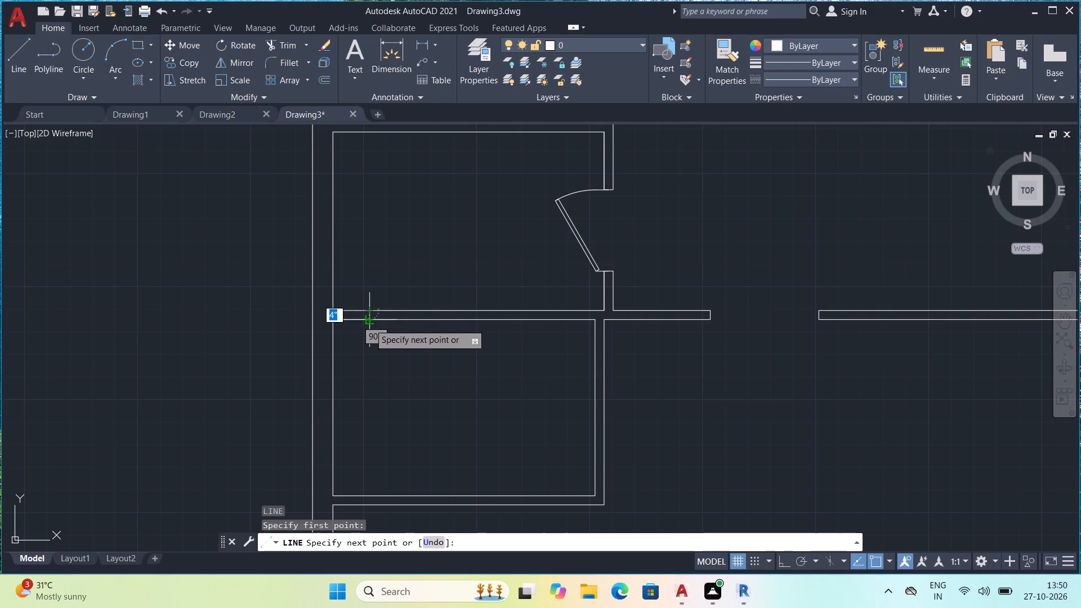
pyautogui.click(369, 324)
pyautogui.press('Escape')
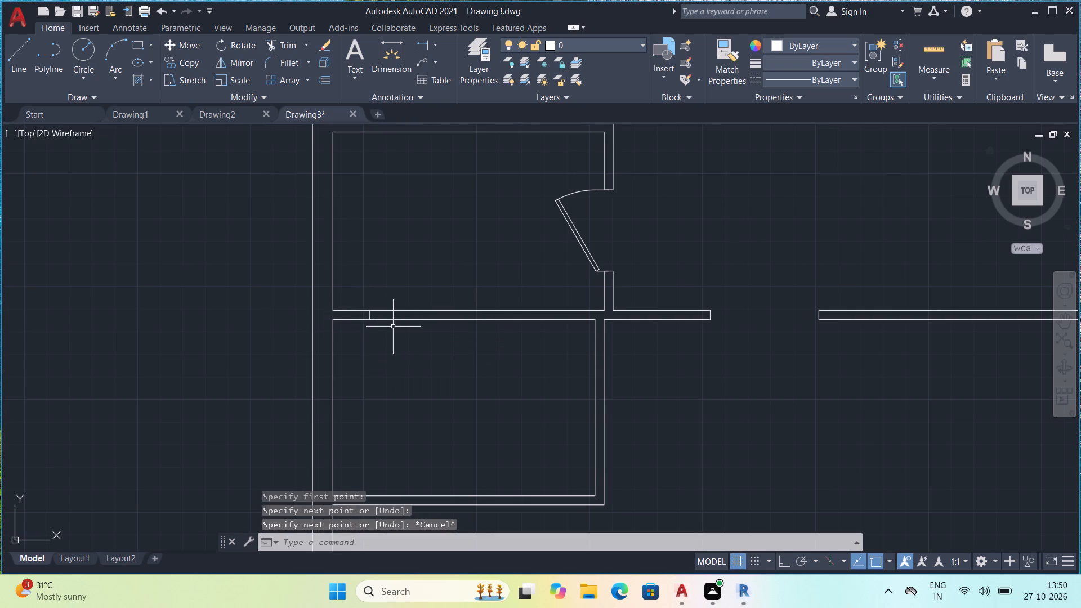
# Offset the new jamb line 3' to the east to mark the other side of the door opening.
pyautogui.scroll(2, 387, 325)
pyautogui.write('o')
pyautogui.press('space')
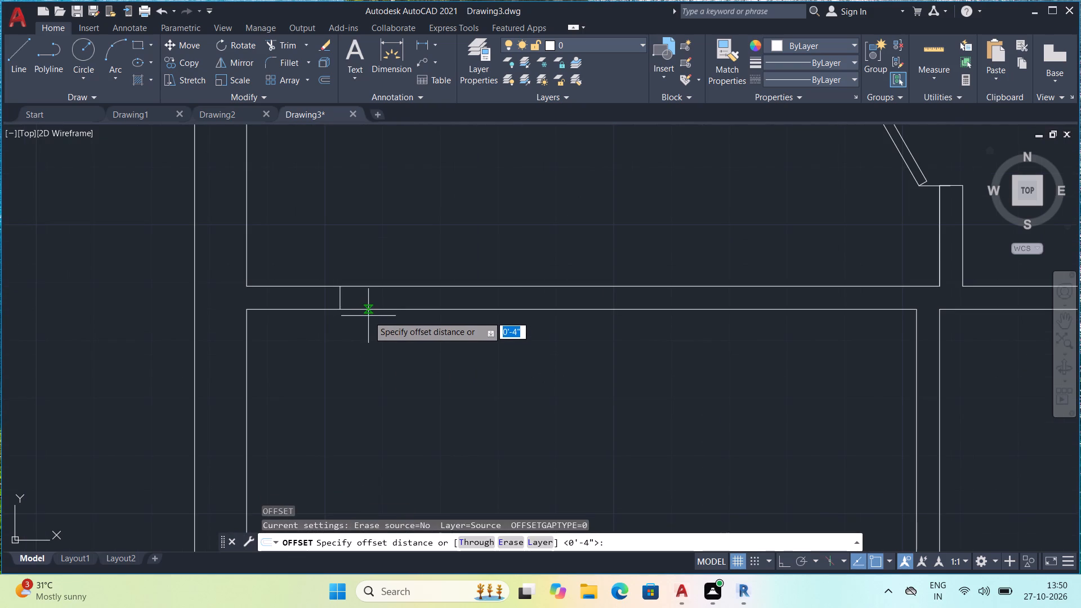
pyautogui.press('3')
pyautogui.press("'")
pyautogui.press('space')
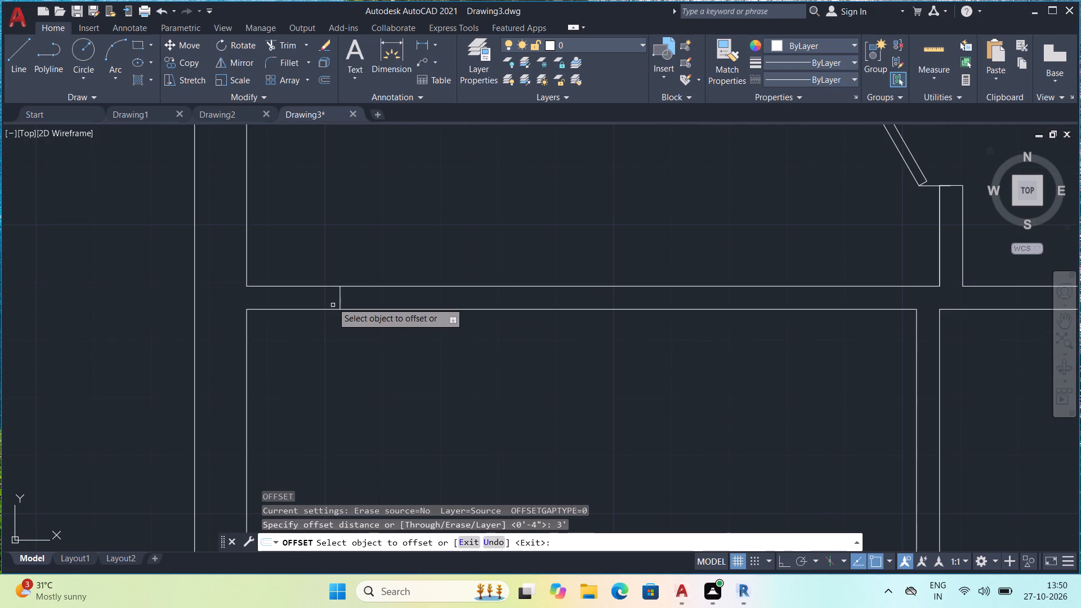
pyautogui.click(342, 296)
pyautogui.click(339, 301)
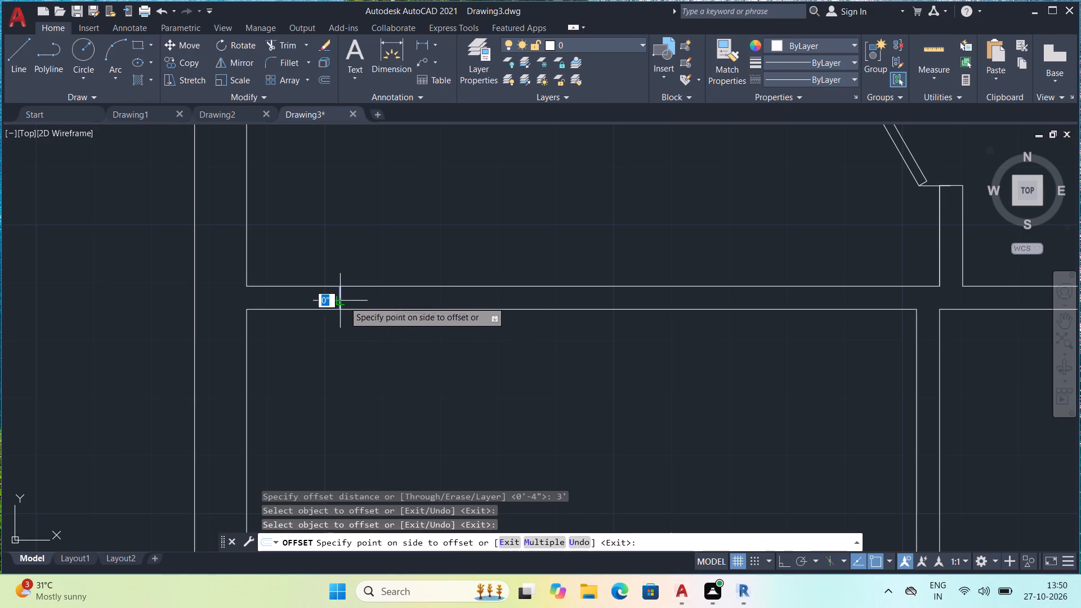
pyautogui.click(381, 339)
pyautogui.press('Escape')
pyautogui.press('Escape')
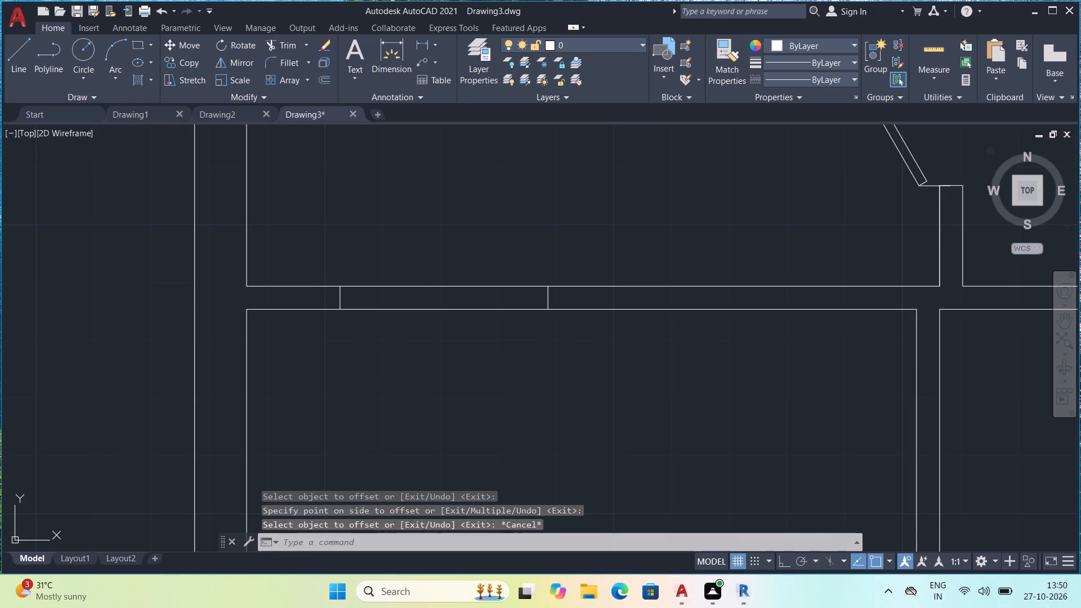
pyautogui.press('Escape')
# Trim both partition lines between the two jambs to open the doorway between the middle and southern west rooms.
pyautogui.write('tr')
pyautogui.press('space')
pyautogui.moveTo(426, 373); pyautogui.dragTo(431, 358)
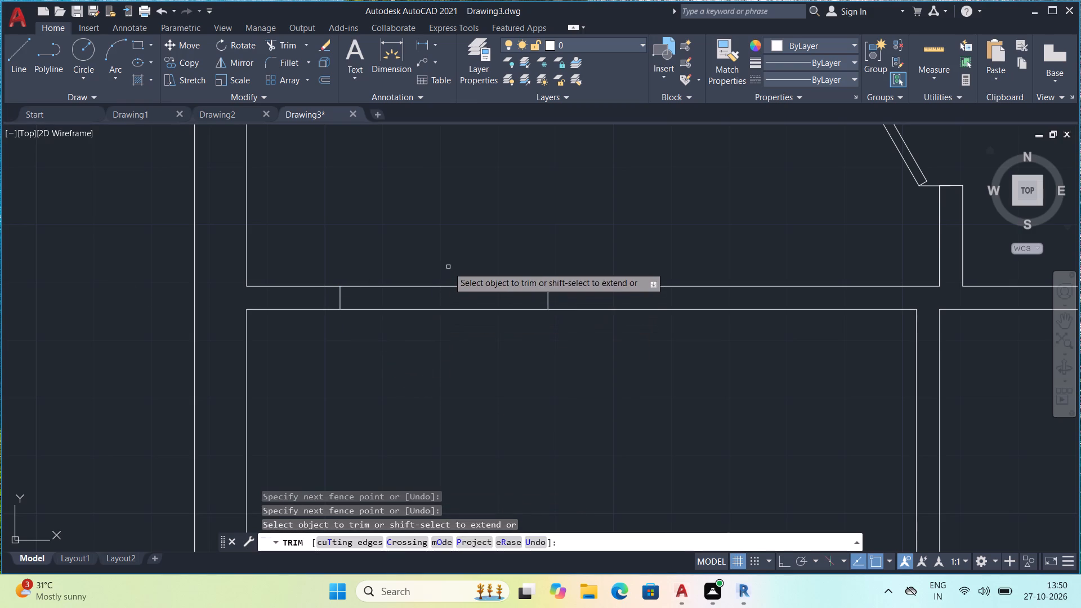
pyautogui.click(448, 267)
pyautogui.click(434, 357)
pyautogui.scroll(-2, 444, 342)
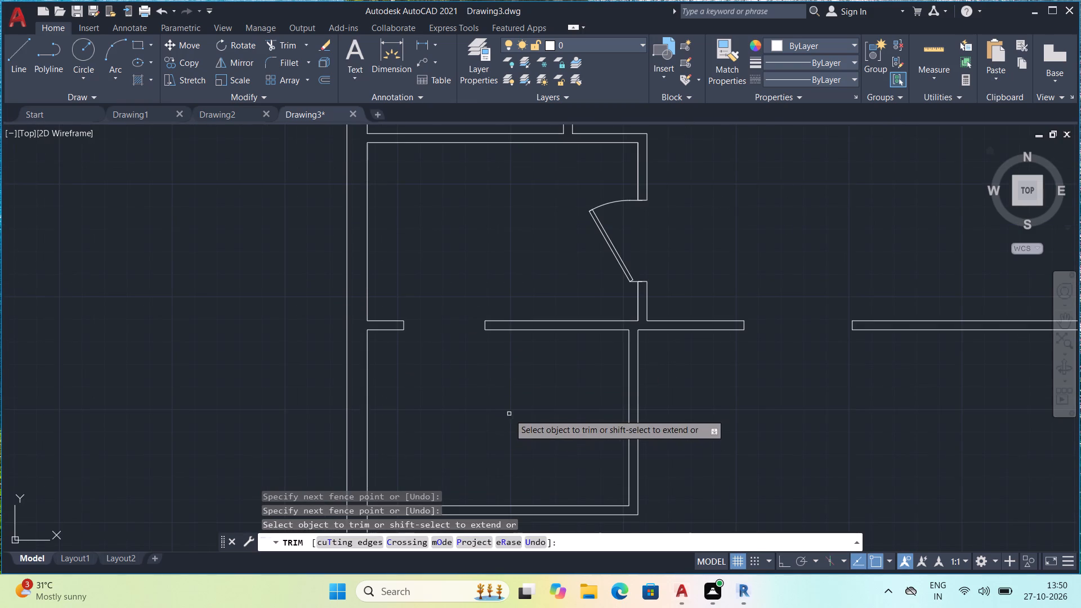
pyautogui.scroll(-2, 507, 414)
pyautogui.press('Escape')
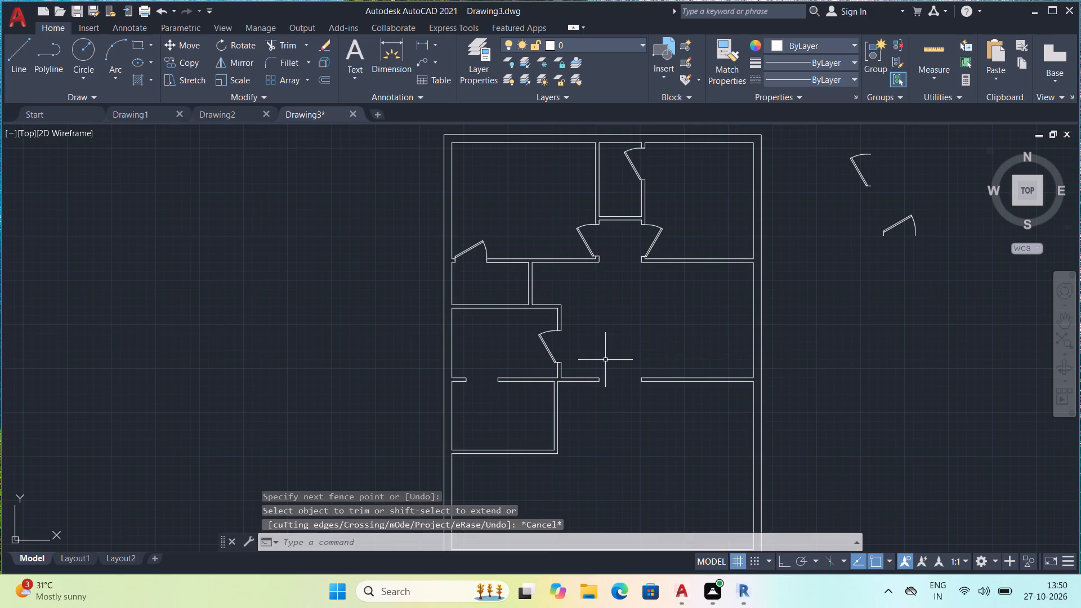
pyautogui.press('Escape')
pyautogui.press('Escape')
pyautogui.press('Escape')
pyautogui.press('Escape')
pyautogui.press('Escape')
pyautogui.press('Escape')
pyautogui.moveTo(605, 359); pyautogui.dragTo(602, 332, button='middle')
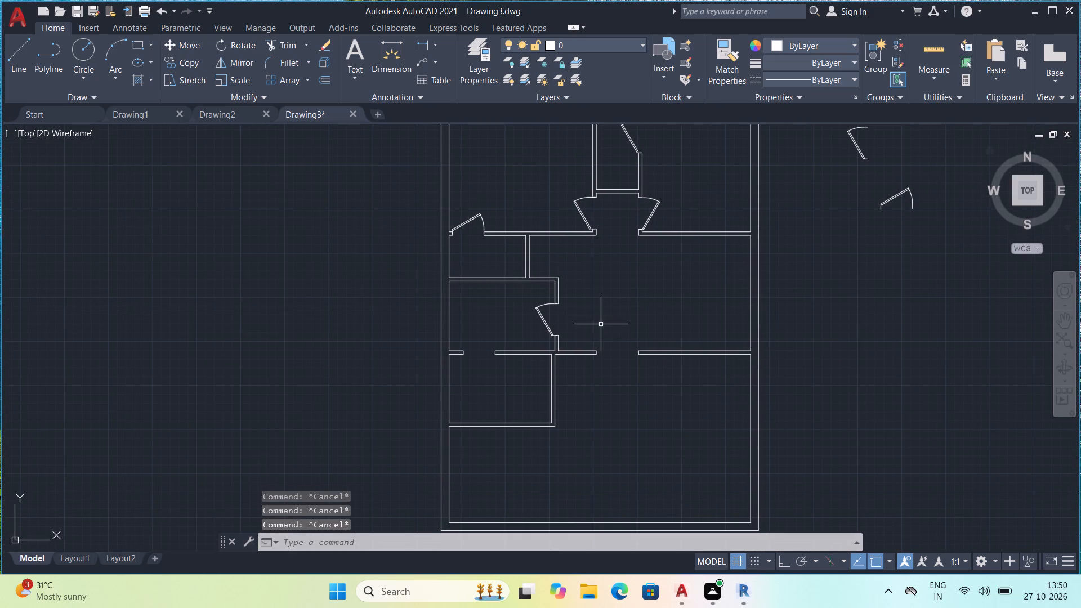
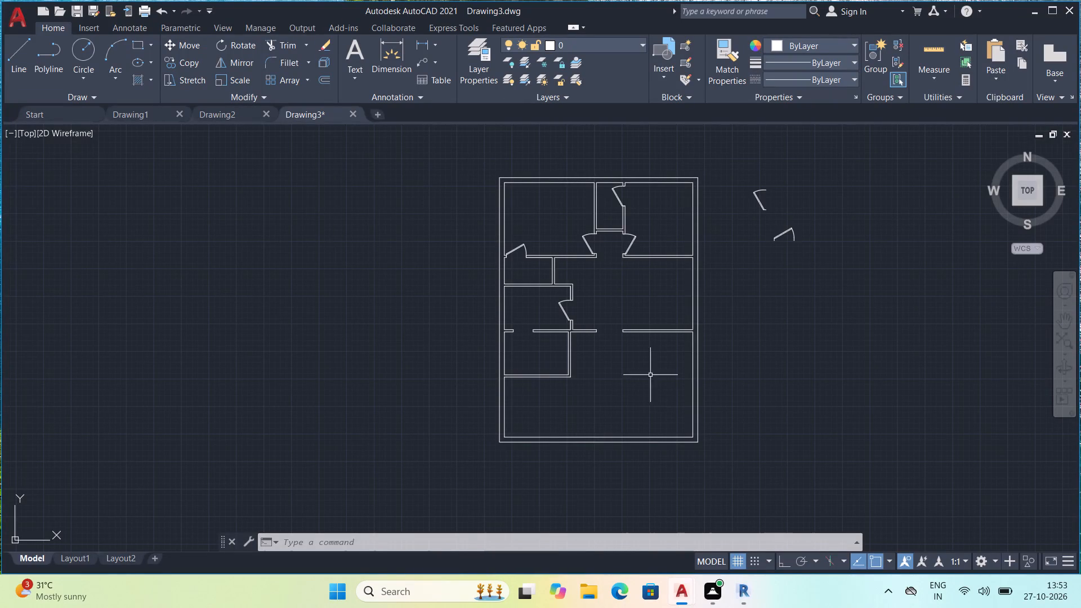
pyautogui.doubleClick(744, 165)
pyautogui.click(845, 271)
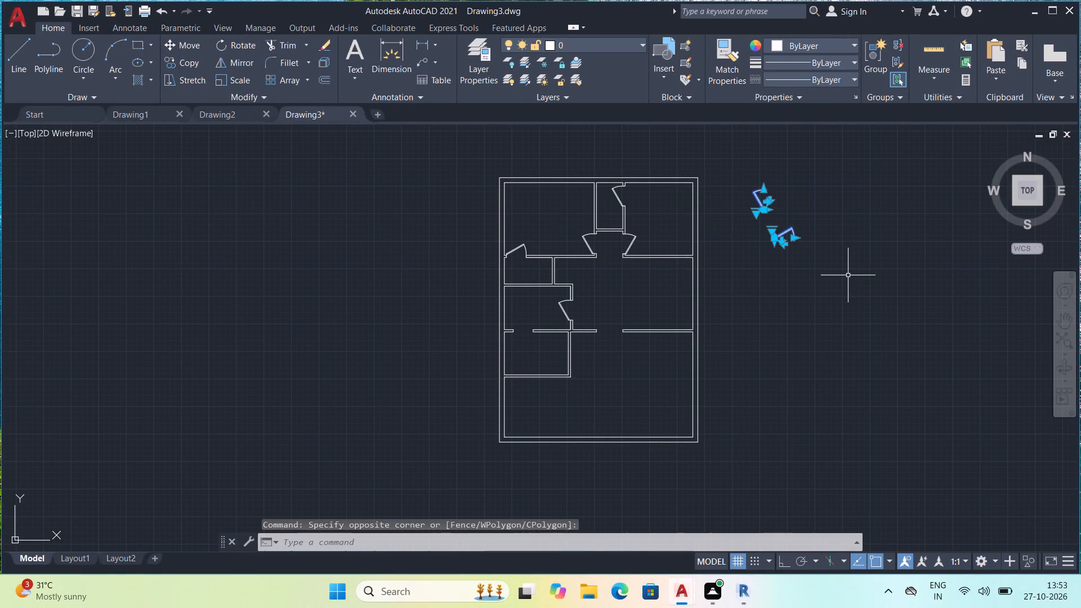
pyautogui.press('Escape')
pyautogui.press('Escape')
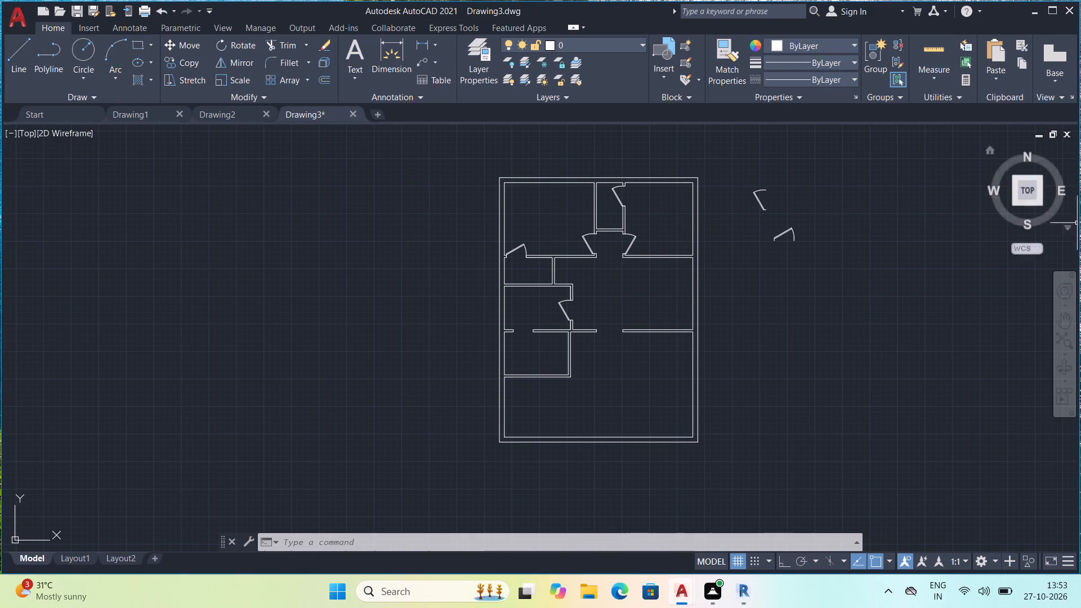
# Quick-measure the length of the plan's east outer wall.
pyautogui.click(944, 48)
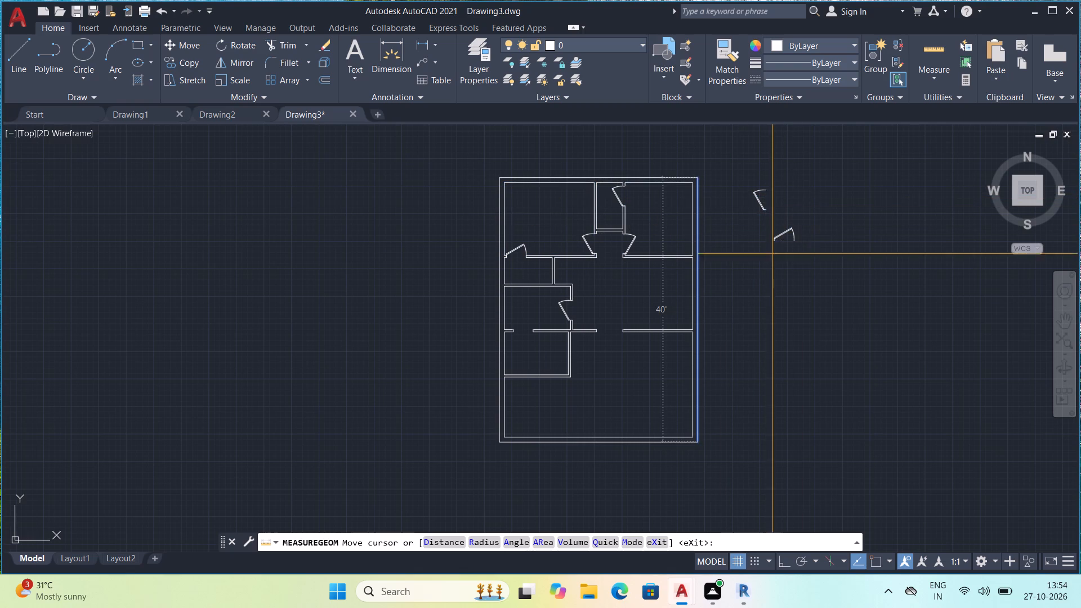
pyautogui.press('Escape')
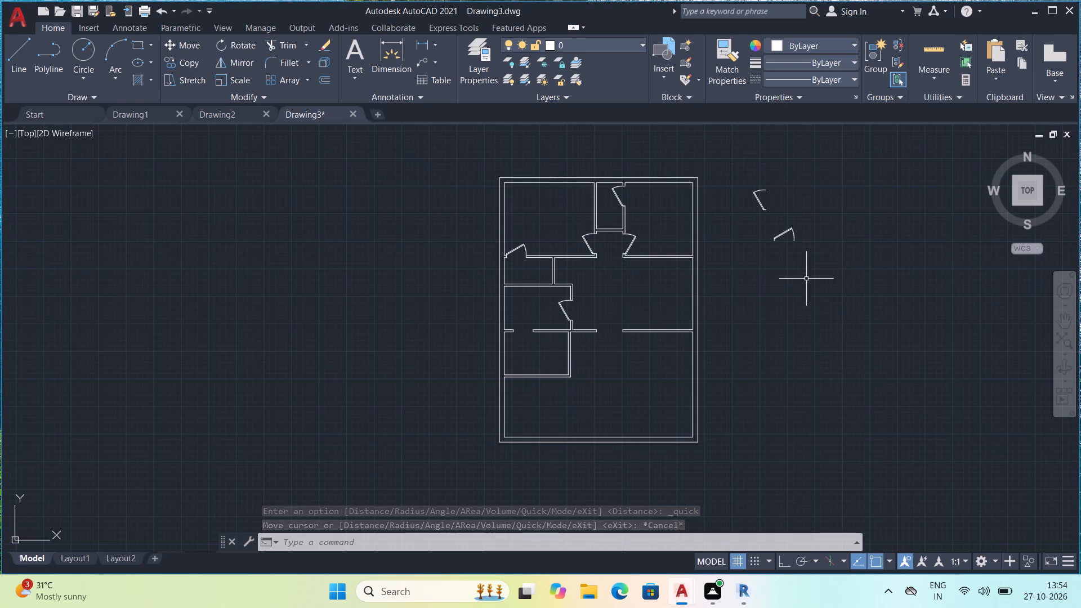
# Copy the lower spare door outside the plan onto the west jamb's north corner in the opening between the middle and southern west rooms.
pyautogui.click(776, 238)
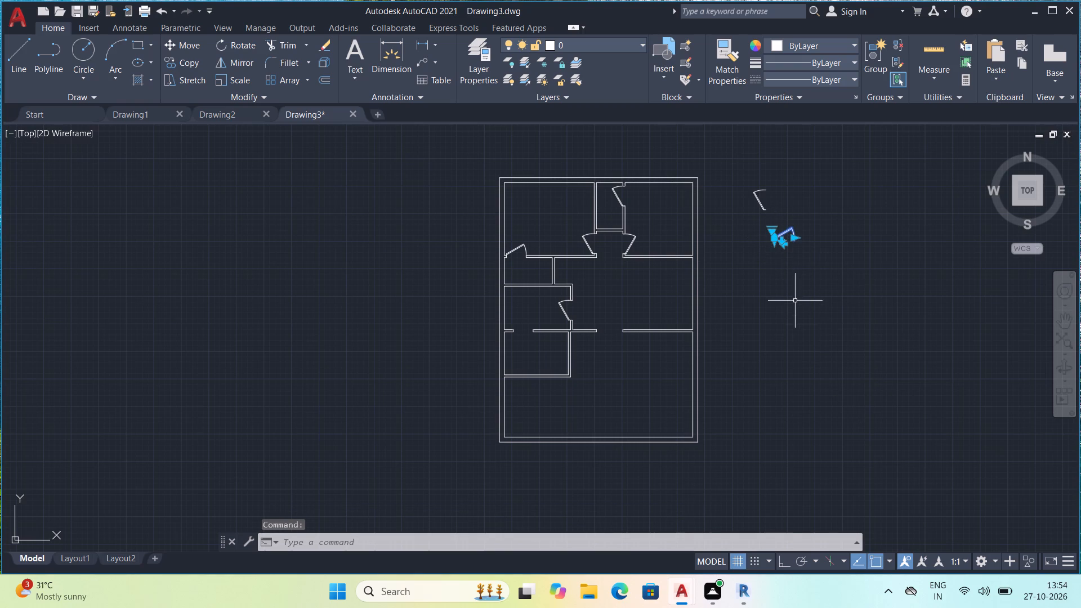
pyautogui.press('c')
pyautogui.press('o')
pyautogui.press('space')
pyautogui.scroll(2, 779, 232)
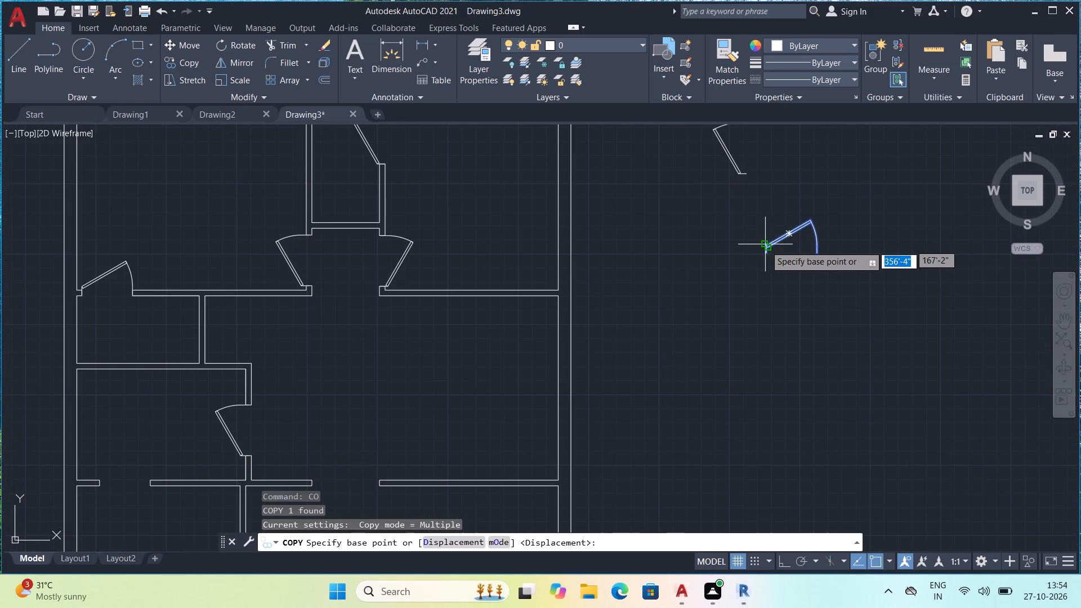
pyautogui.click(766, 253)
pyautogui.scroll(-2, 573, 388)
pyautogui.moveTo(489, 379); pyautogui.dragTo(505, 379, button='middle')
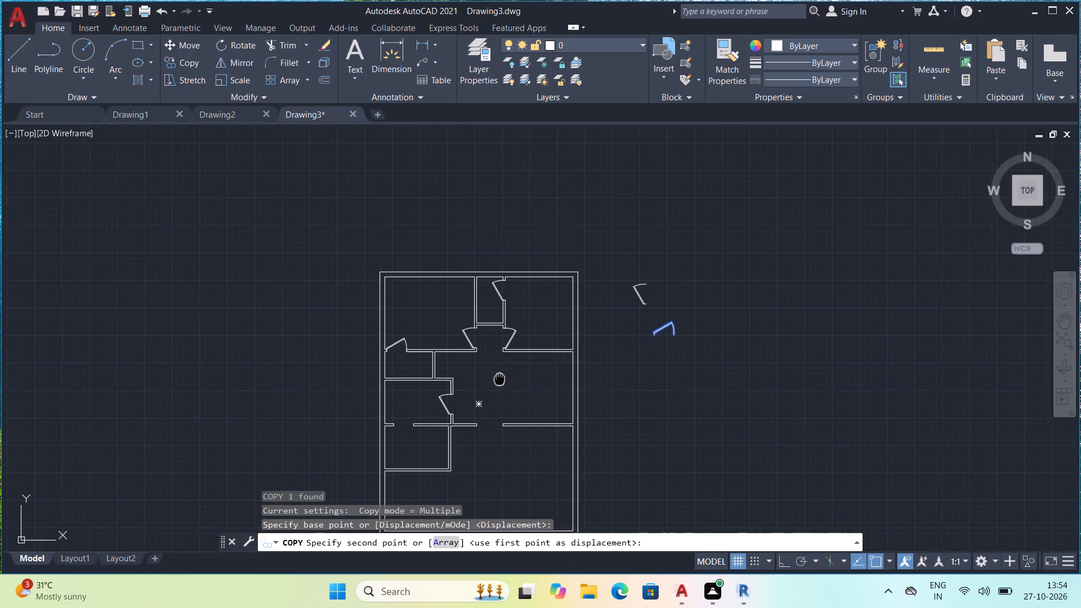
pyautogui.moveTo(505, 379); pyautogui.dragTo(846, 285, button='middle')
pyautogui.scroll(4, 754, 337)
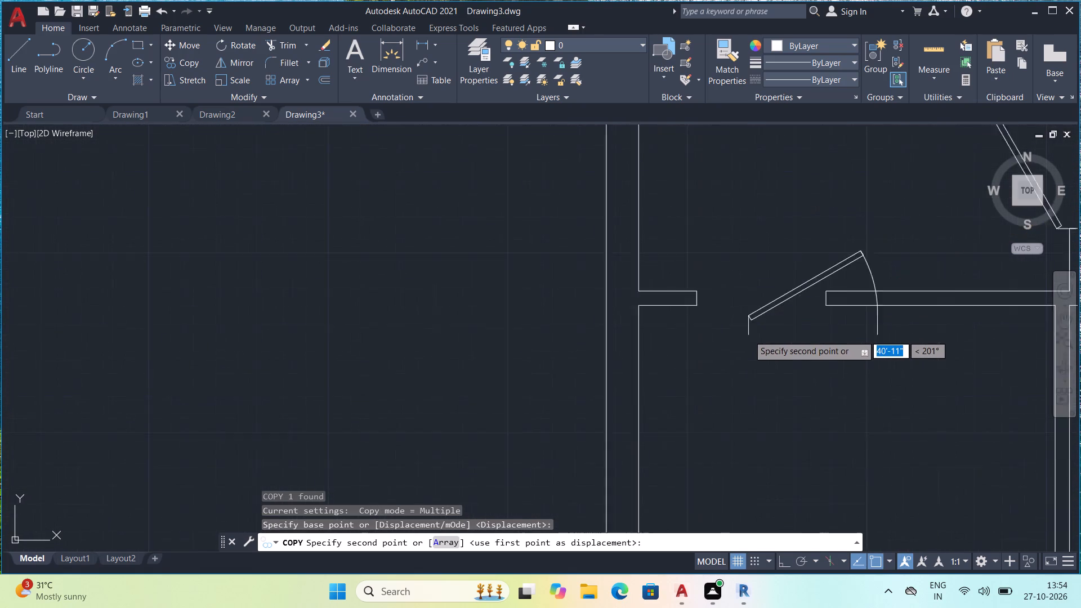
pyautogui.scroll(1, 748, 335)
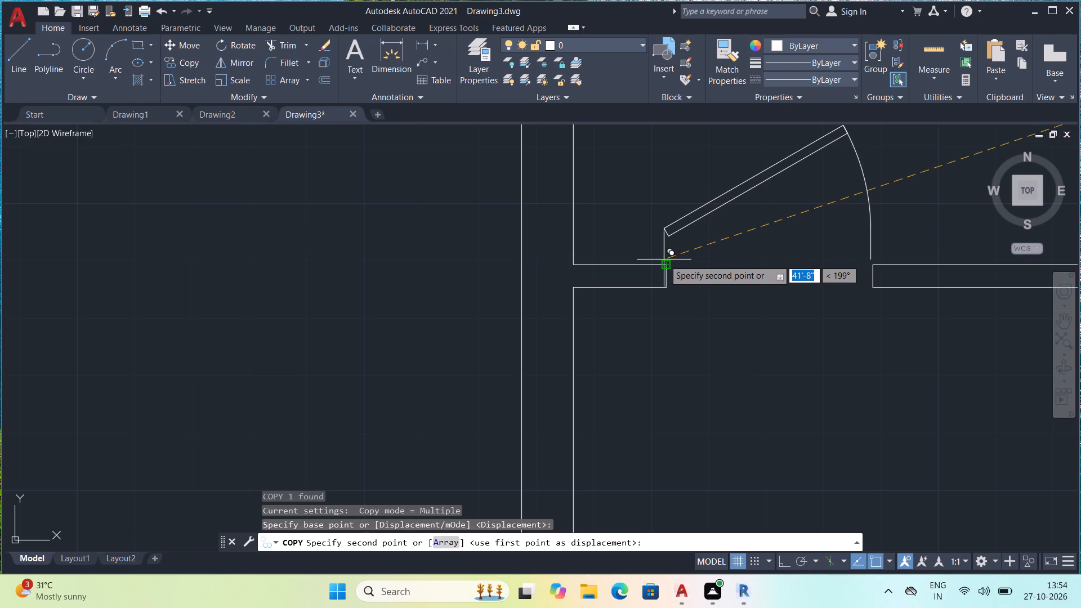
pyautogui.click(666, 260)
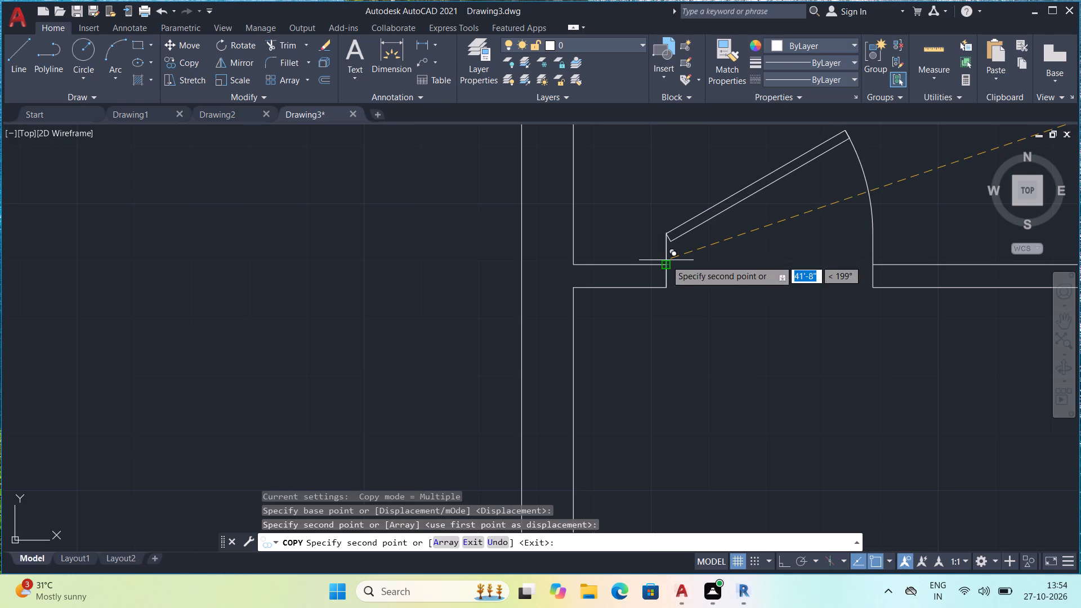
pyautogui.press('Escape')
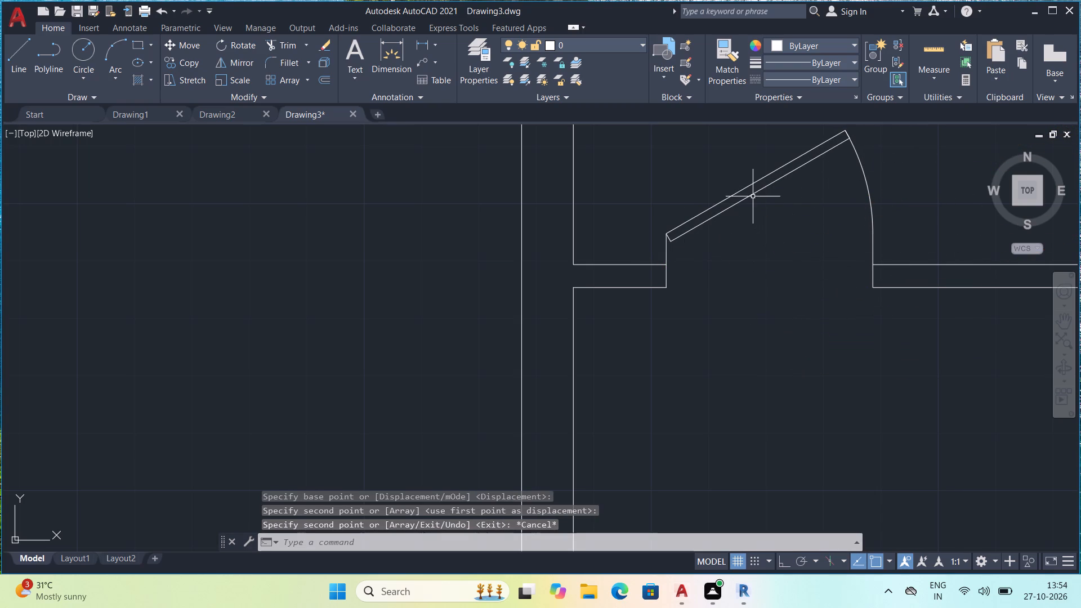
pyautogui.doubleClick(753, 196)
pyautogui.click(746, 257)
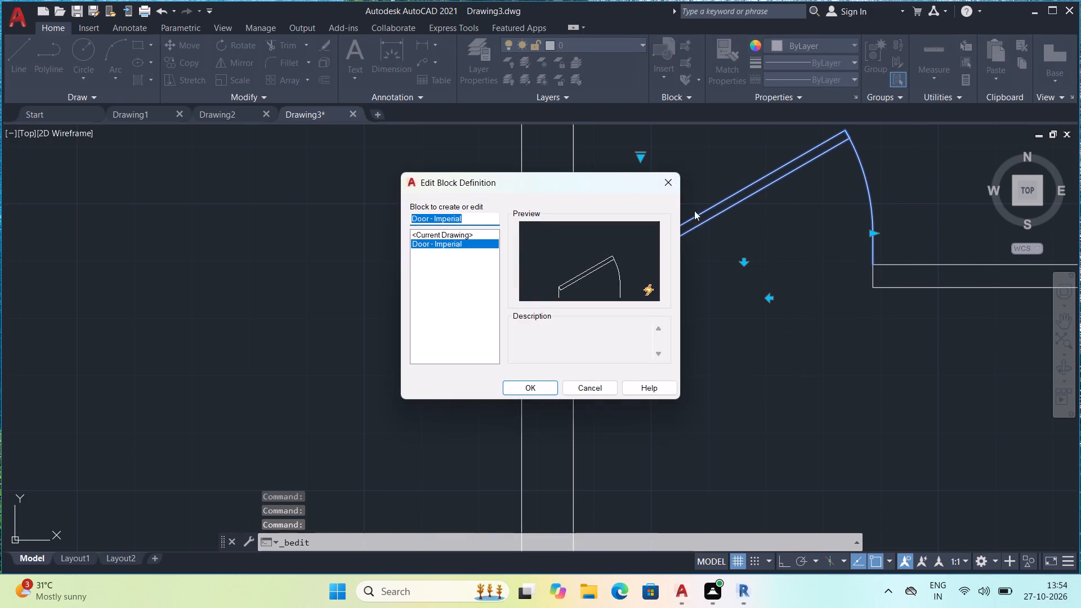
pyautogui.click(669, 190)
# Flip the copied door so its leaf swings south into the southern west room.
pyautogui.click(713, 218)
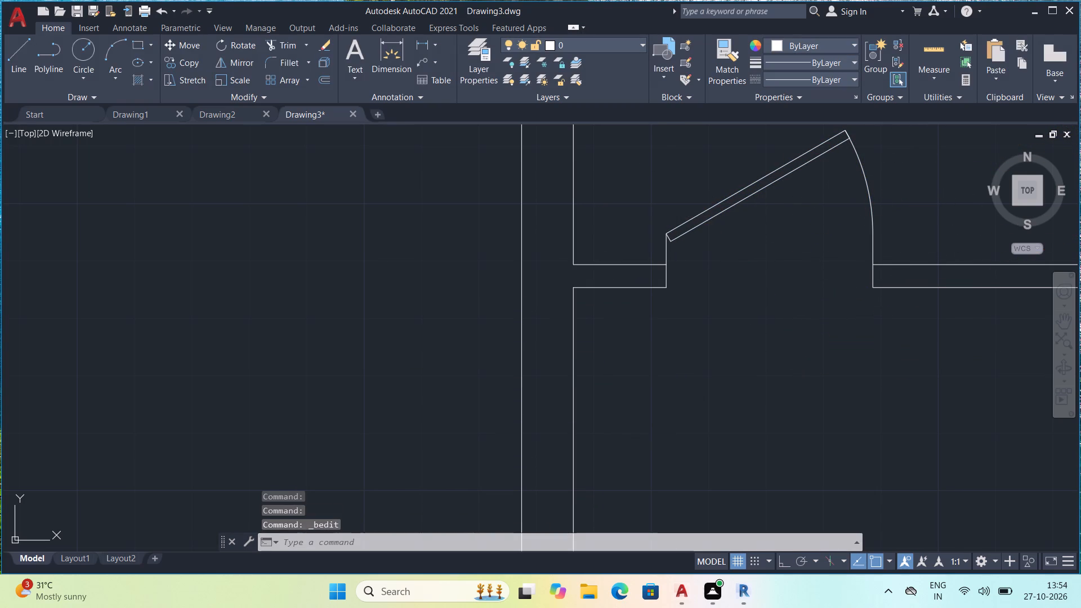
pyautogui.click(746, 265)
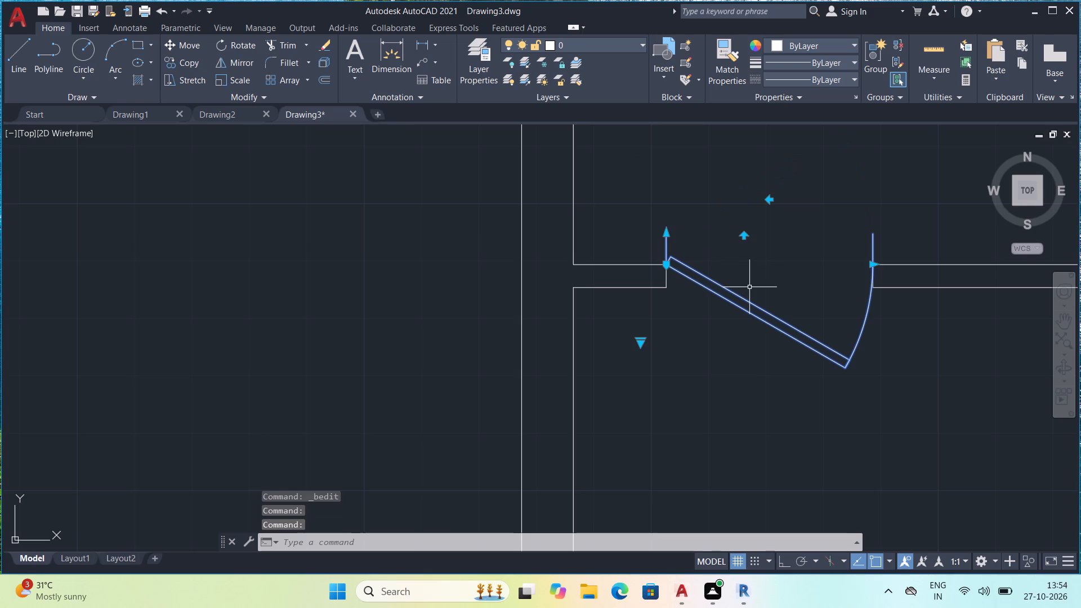
pyautogui.press('Escape')
# Move the flipped door south so its frame's upper west end meets the west jamb's north corner.
pyautogui.scroll(-1, 749, 287)
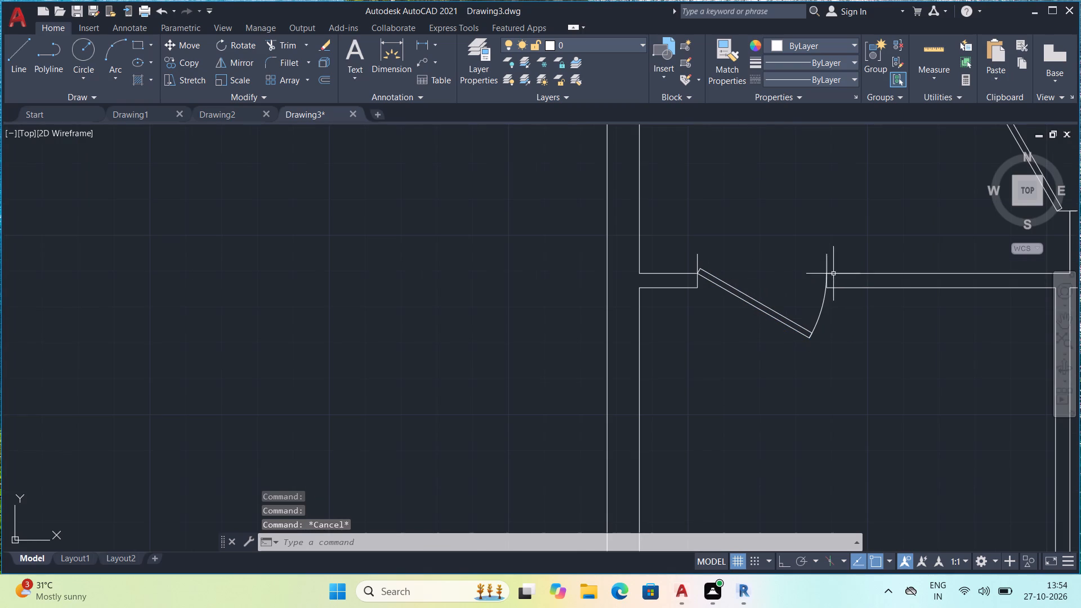
pyautogui.click(828, 257)
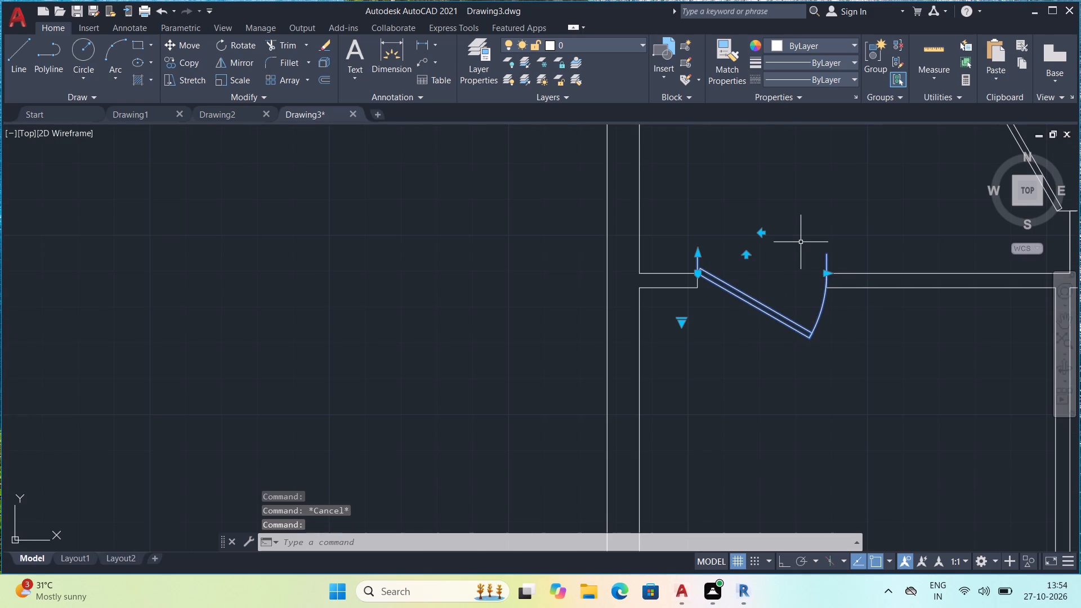
pyautogui.press('m')
pyautogui.press('space')
pyautogui.click(698, 255)
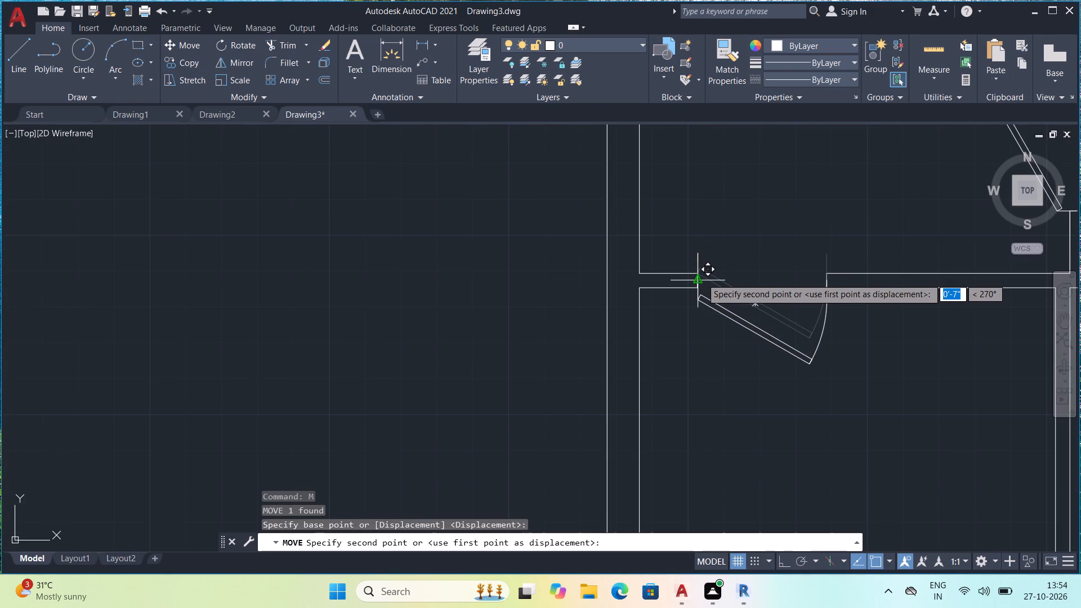
pyautogui.click(700, 277)
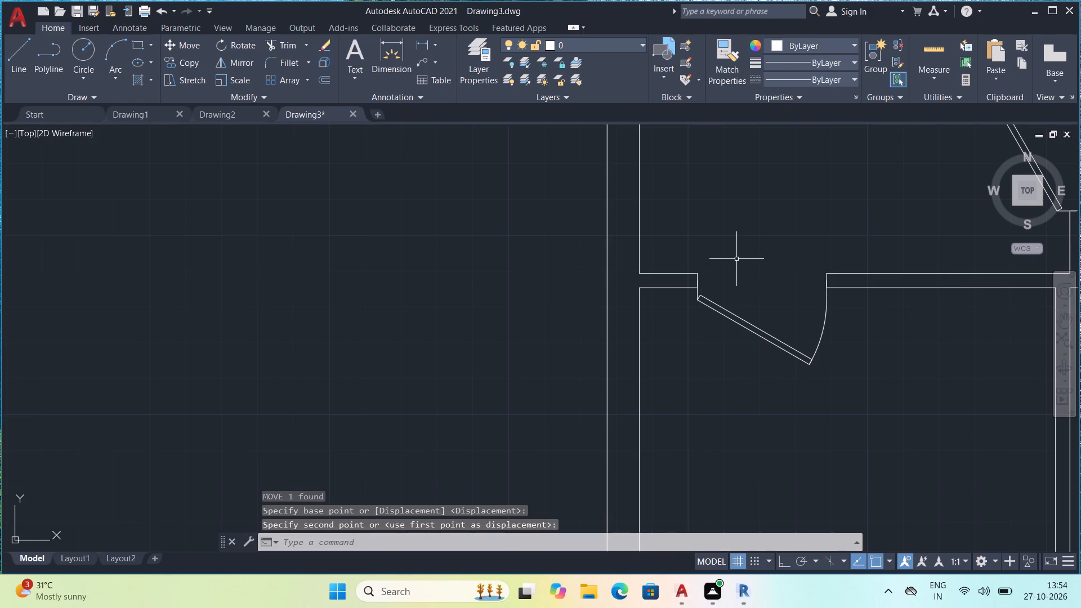
pyautogui.press('Escape')
# Erase the two spare door blocks lying east of the house plan.
pyautogui.scroll(-4, 738, 257)
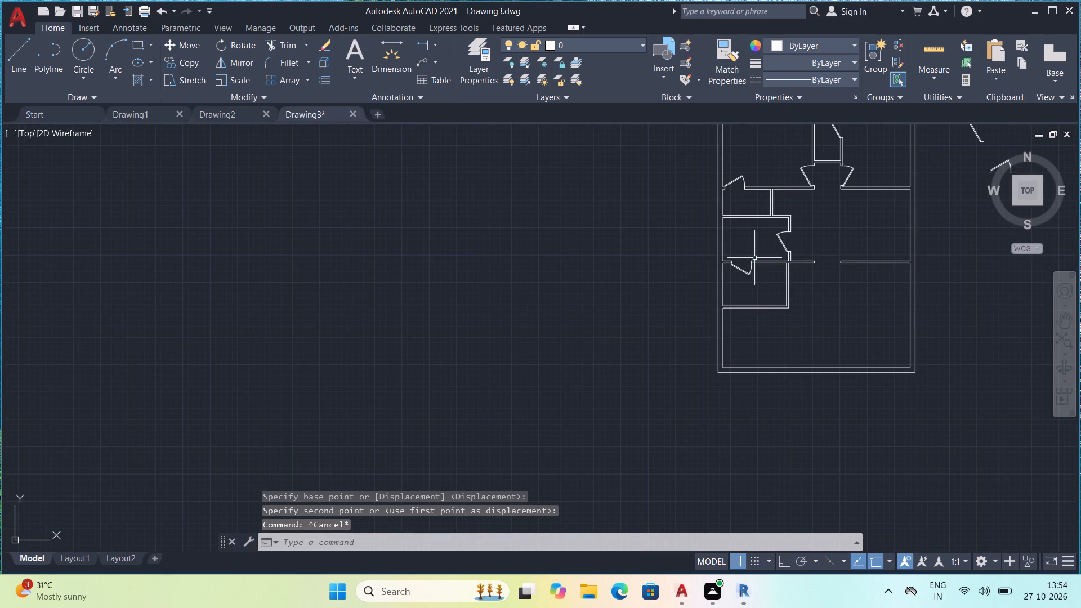
pyautogui.scroll(5, 767, 254)
pyautogui.moveTo(762, 231); pyautogui.dragTo(692, 386, button='middle')
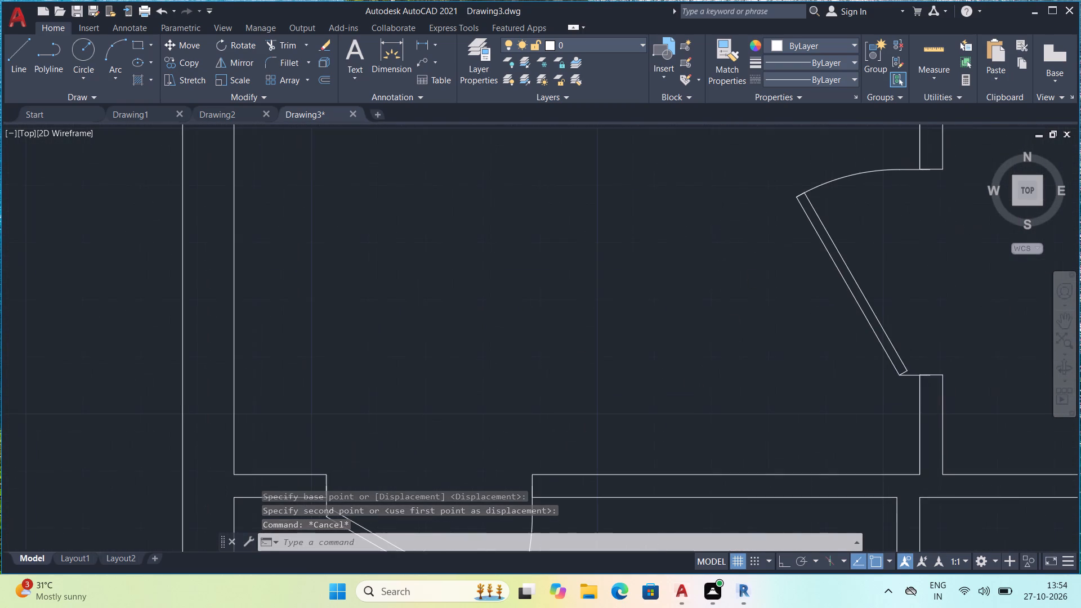
pyautogui.moveTo(718, 335); pyautogui.dragTo(743, 415, button='middle')
pyautogui.scroll(-1, 726, 388)
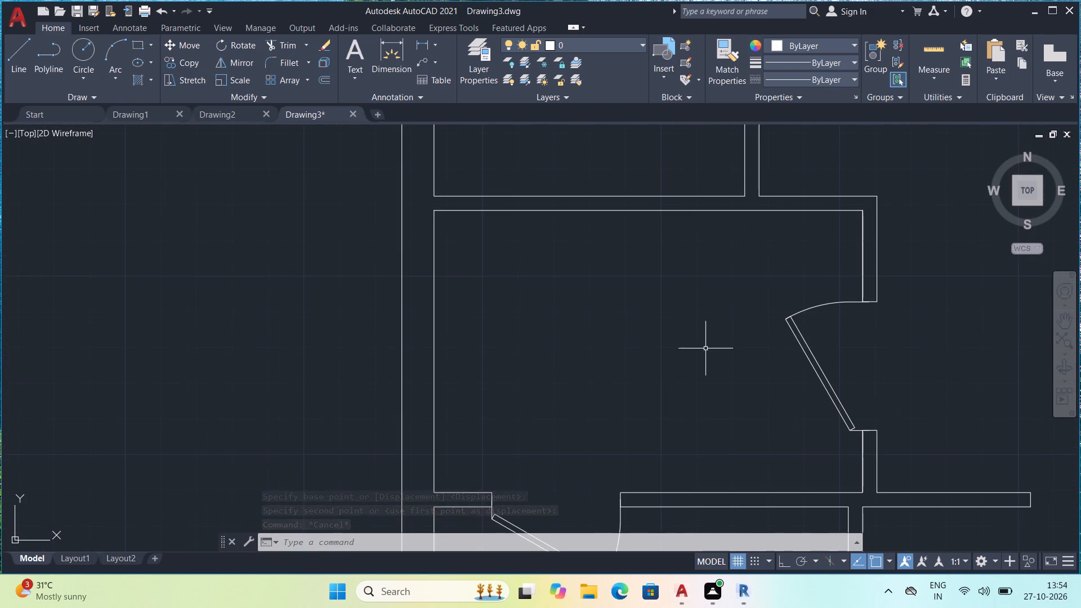
pyautogui.moveTo(707, 352); pyautogui.dragTo(642, 448, button='middle')
pyautogui.moveTo(615, 373); pyautogui.dragTo(562, 508, button='middle')
pyautogui.scroll(-2, 766, 356)
pyautogui.scroll(-2, 812, 369)
pyautogui.moveTo(871, 379); pyautogui.dragTo(780, 340, button='middle')
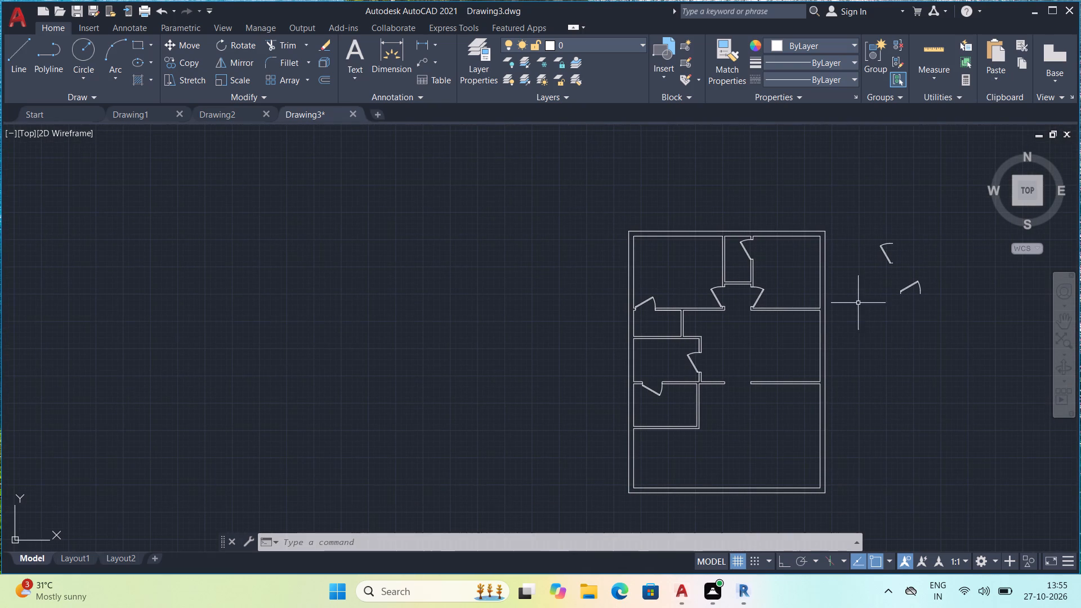
pyautogui.moveTo(864, 227); pyautogui.dragTo(877, 235)
pyautogui.click(957, 328)
pyautogui.write('e')
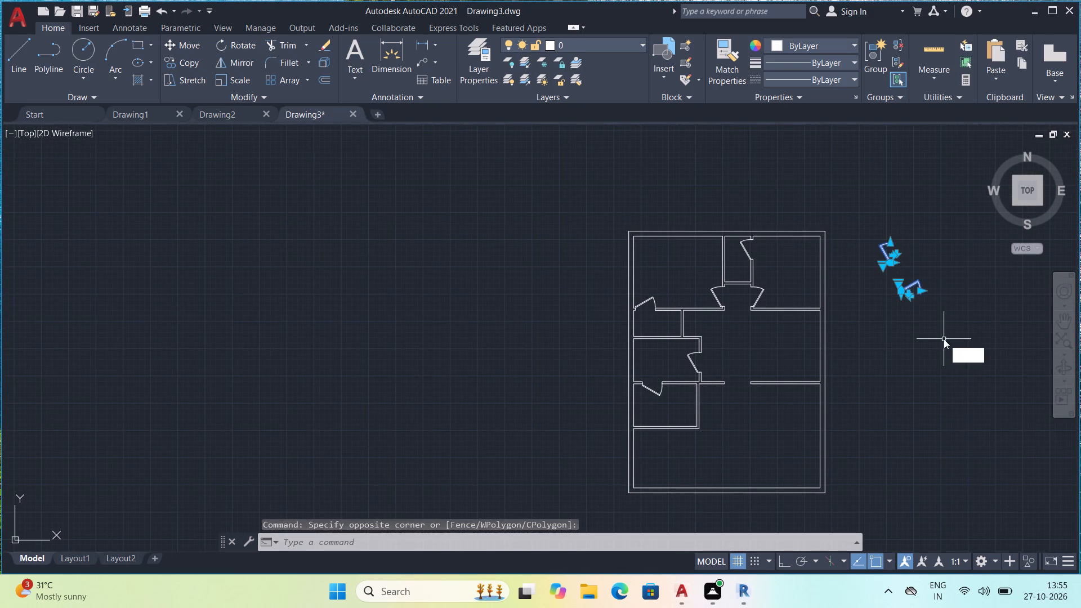
pyautogui.press('space')
# Examine the rooms, partitions and fitted doors across the whole house plan.
pyautogui.scroll(1, 885, 360)
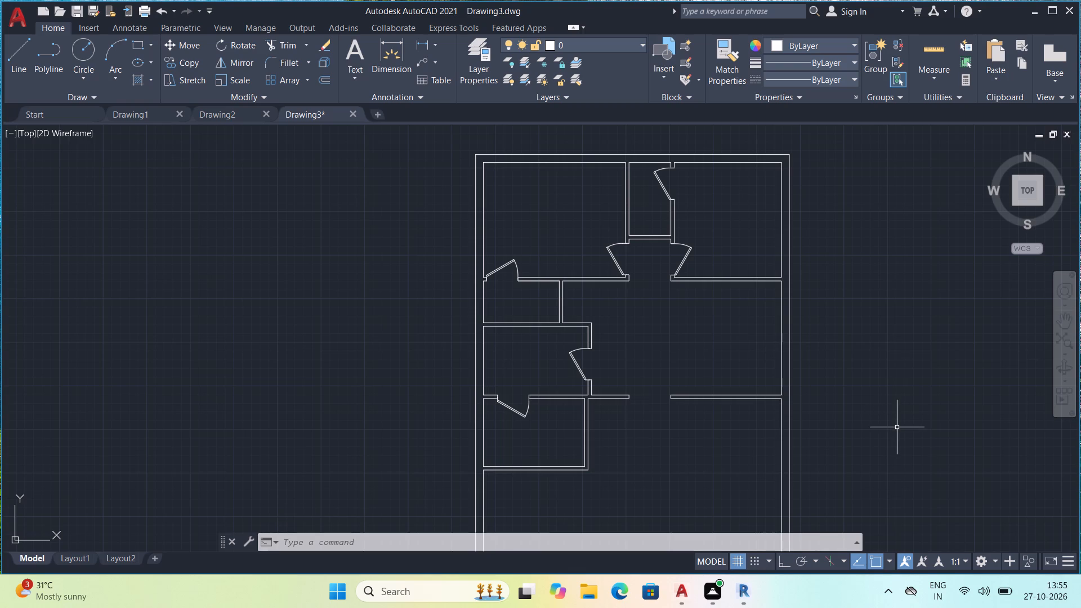
pyautogui.scroll(3, 897, 427)
pyautogui.moveTo(837, 400); pyautogui.dragTo(1020, 445, button='middle')
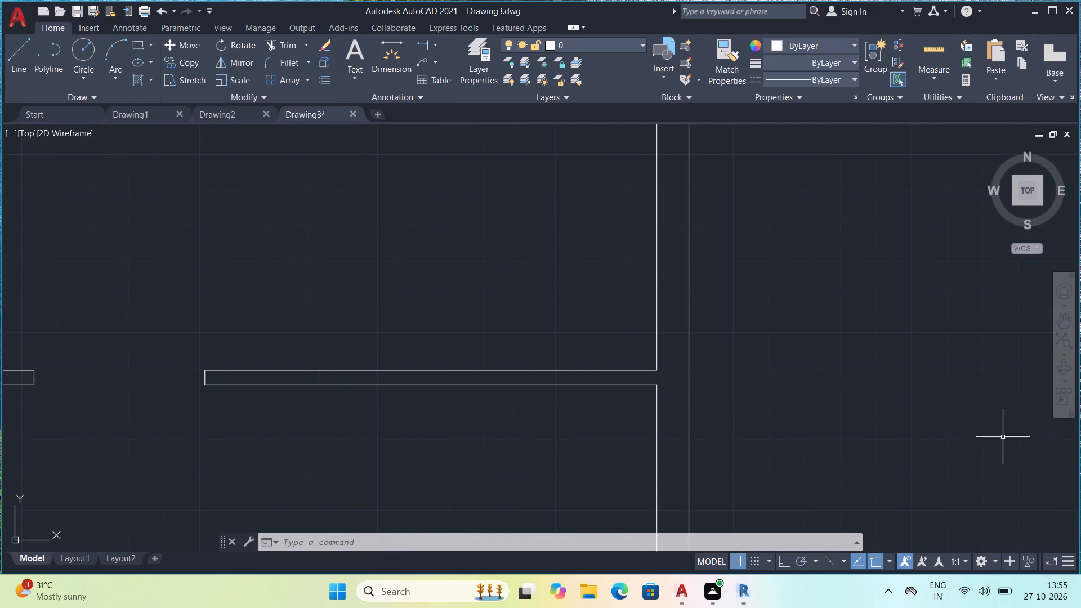
pyautogui.scroll(-2, 936, 407)
pyautogui.moveTo(930, 399); pyautogui.dragTo(1029, 407, button='middle')
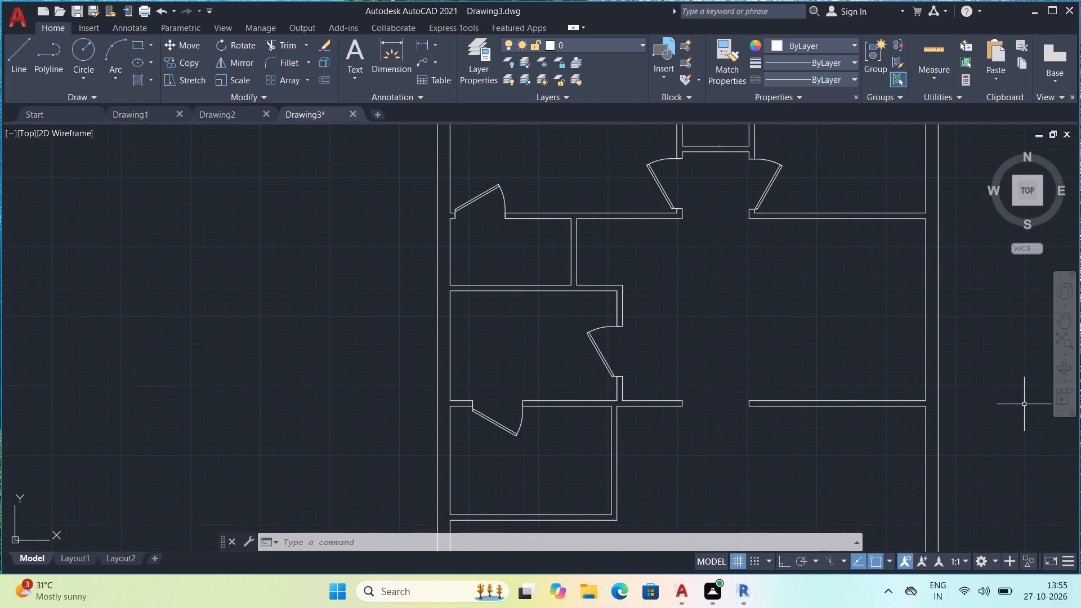
pyautogui.scroll(-2, 755, 366)
pyautogui.scroll(5, 758, 364)
pyautogui.moveTo(751, 368); pyautogui.dragTo(755, 486, button='middle')
pyautogui.scroll(-2, 714, 235)
pyautogui.moveTo(709, 224); pyautogui.dragTo(698, 295, button='middle')
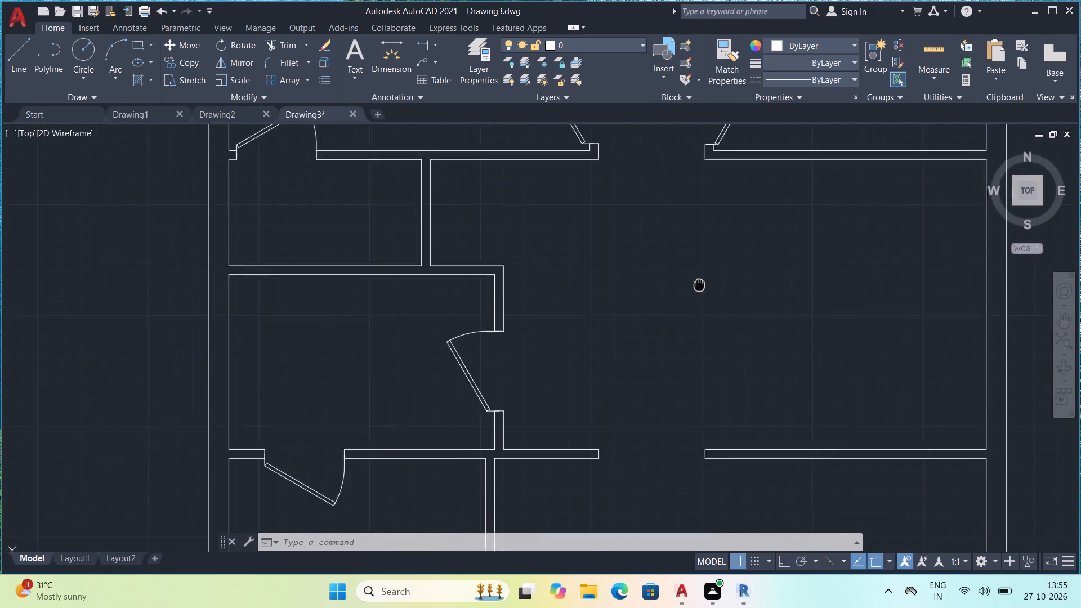
pyautogui.moveTo(698, 295); pyautogui.dragTo(675, 352, button='middle')
pyautogui.scroll(-2, 668, 278)
pyautogui.moveTo(668, 278); pyautogui.dragTo(667, 311, button='middle')
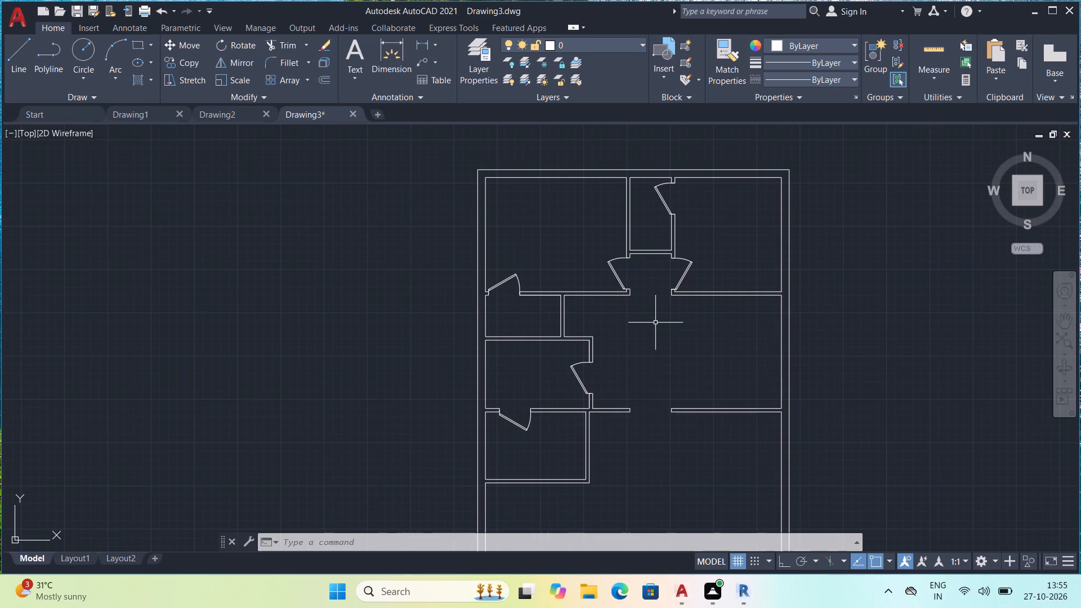
pyautogui.scroll(1, 655, 323)
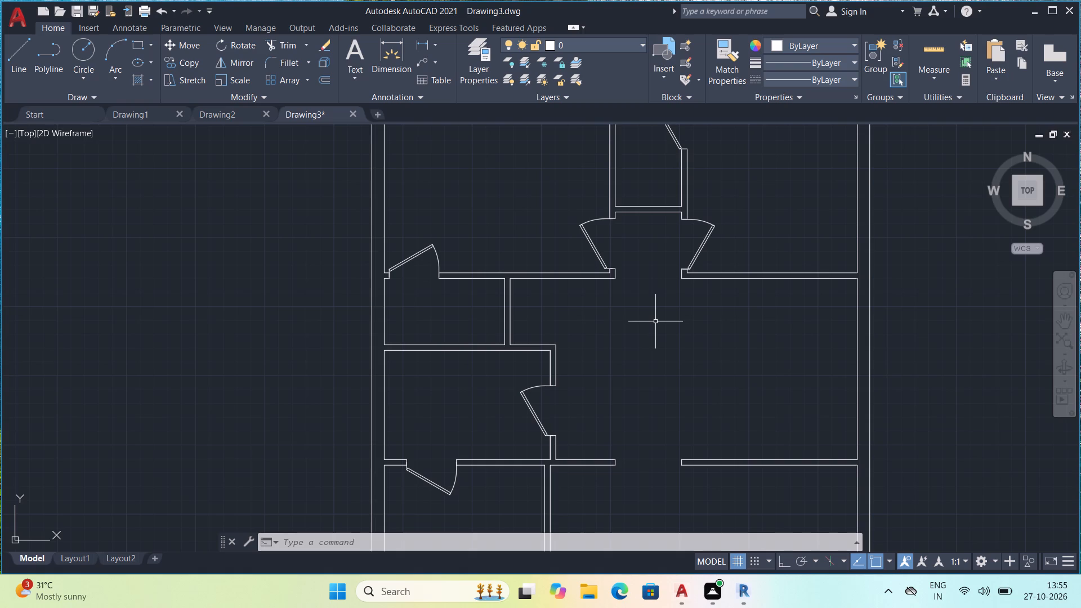
pyautogui.moveTo(779, 498); pyautogui.dragTo(771, 484, button='middle')
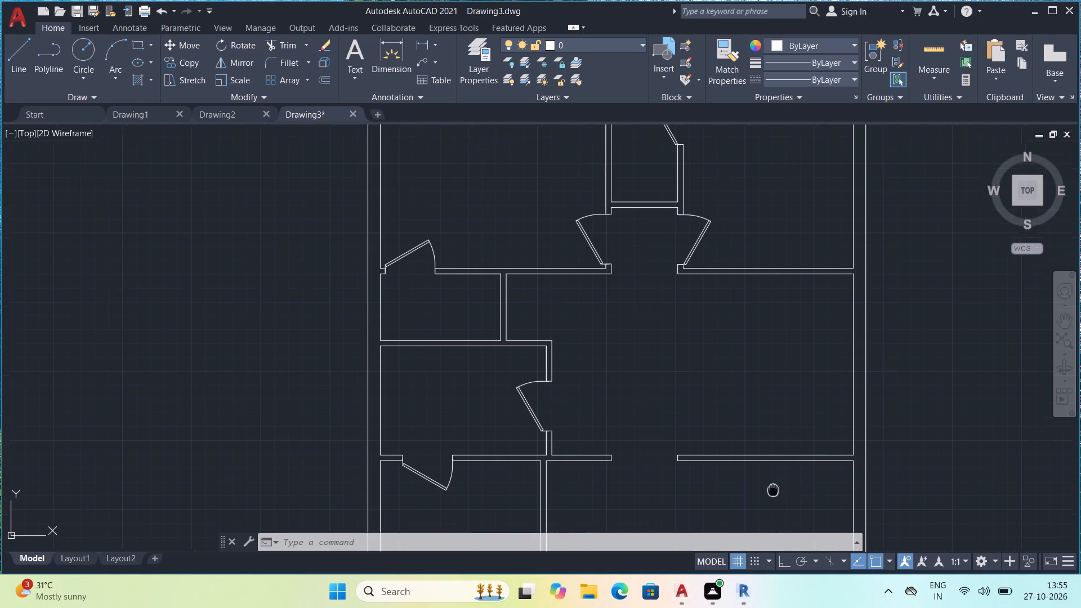
pyautogui.moveTo(771, 484); pyautogui.dragTo(738, 356, button='middle')
pyautogui.scroll(-1, 717, 360)
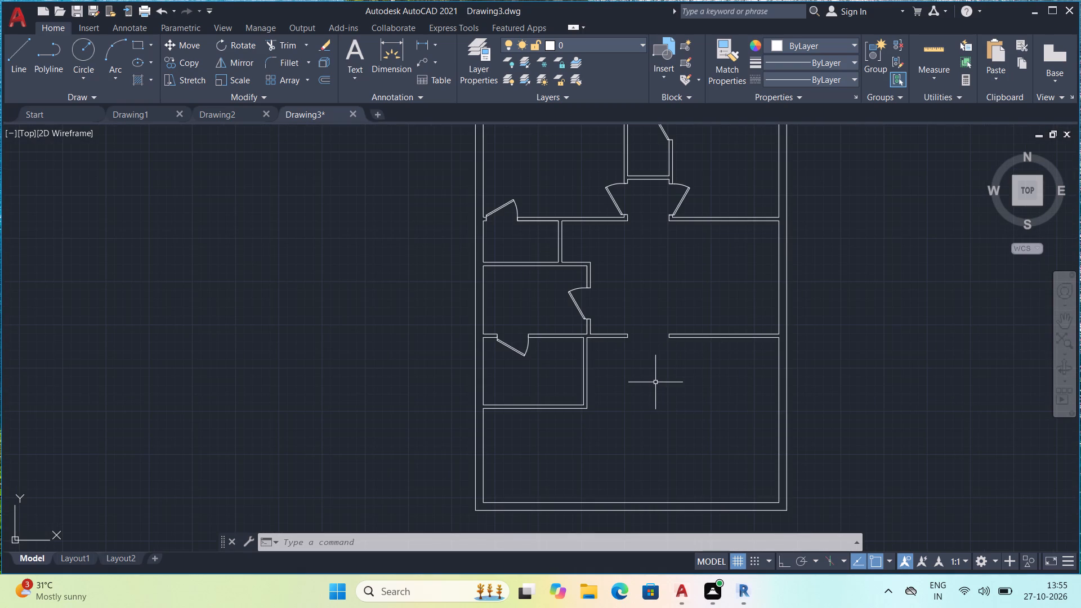
pyautogui.moveTo(642, 369); pyautogui.dragTo(700, 462, button='middle')
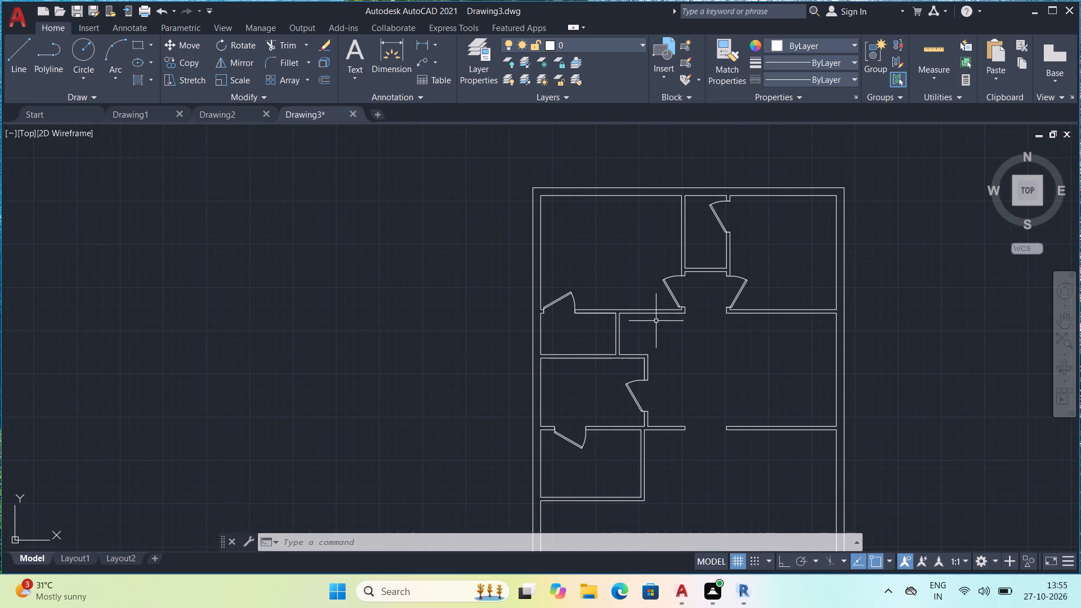
# Open the block collection of Home - Space Planner.dwg from the en-us DesignCenter sample folder.
pyautogui.hotkey('ctrl', '2')
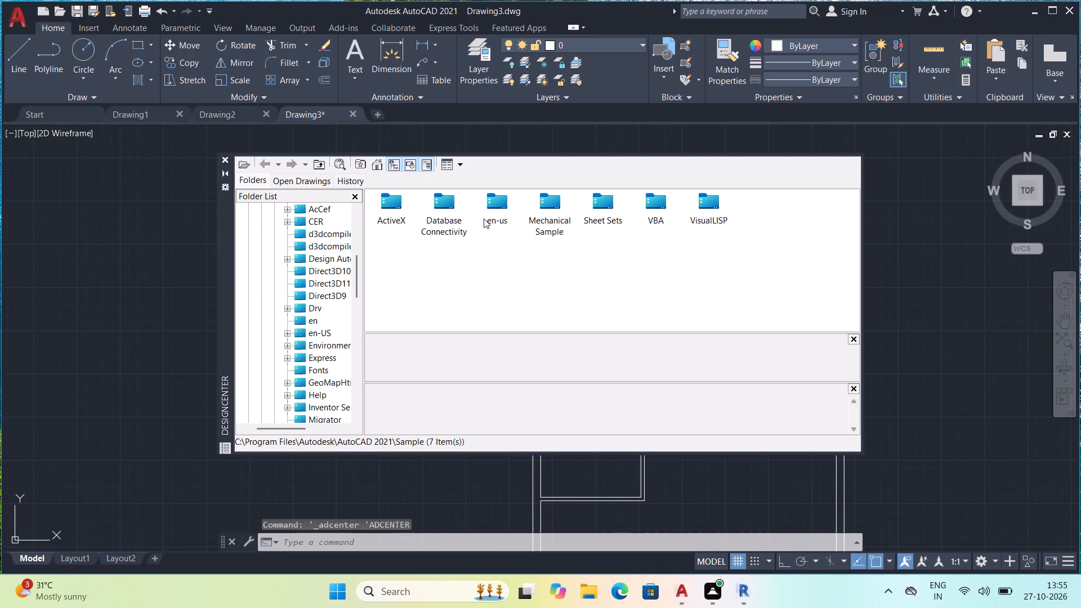
pyautogui.click(501, 216)
pyautogui.click(501, 216)
pyautogui.doubleClick(452, 207)
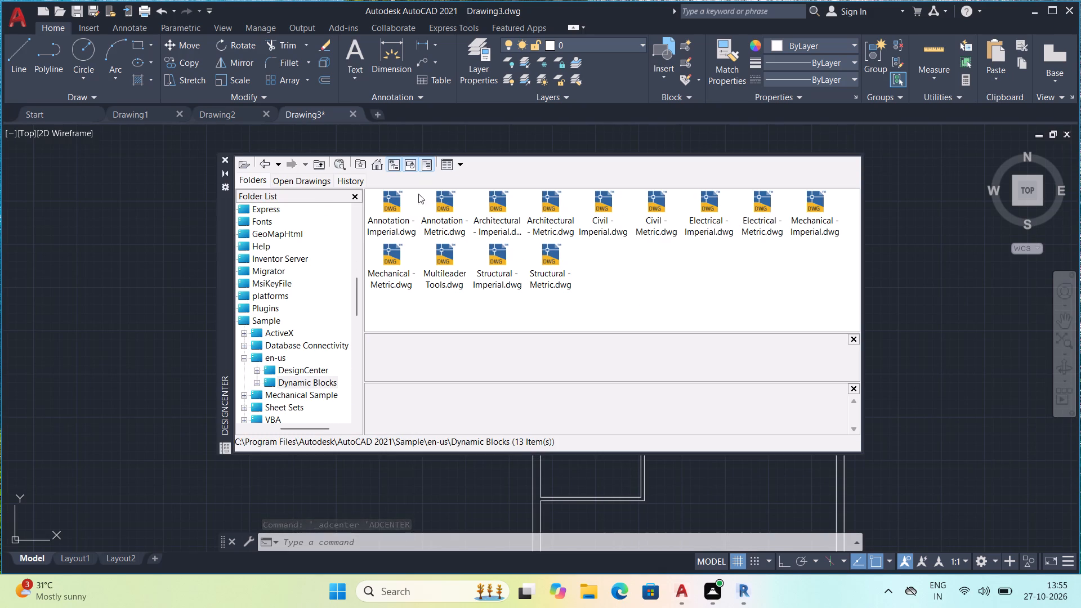
pyautogui.click(264, 165)
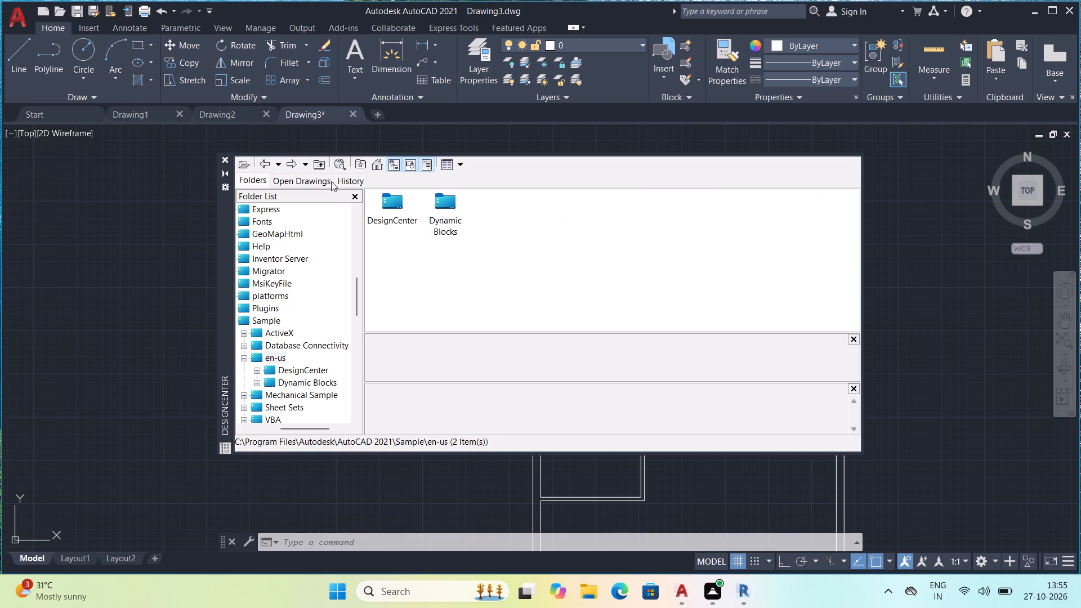
pyautogui.doubleClick(381, 195)
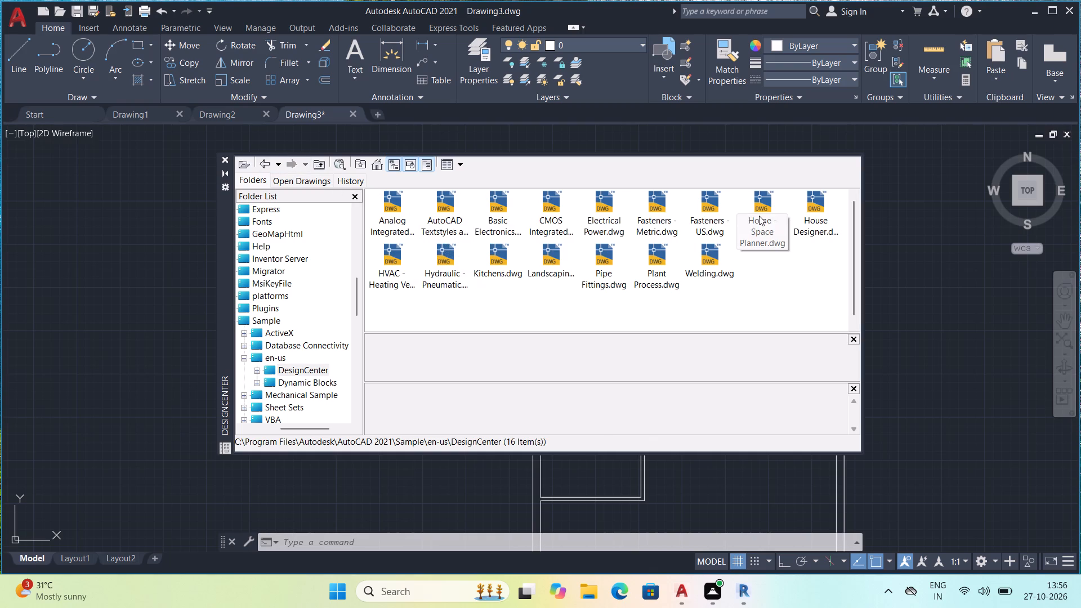
pyautogui.doubleClick(759, 216)
pyautogui.doubleClick(398, 210)
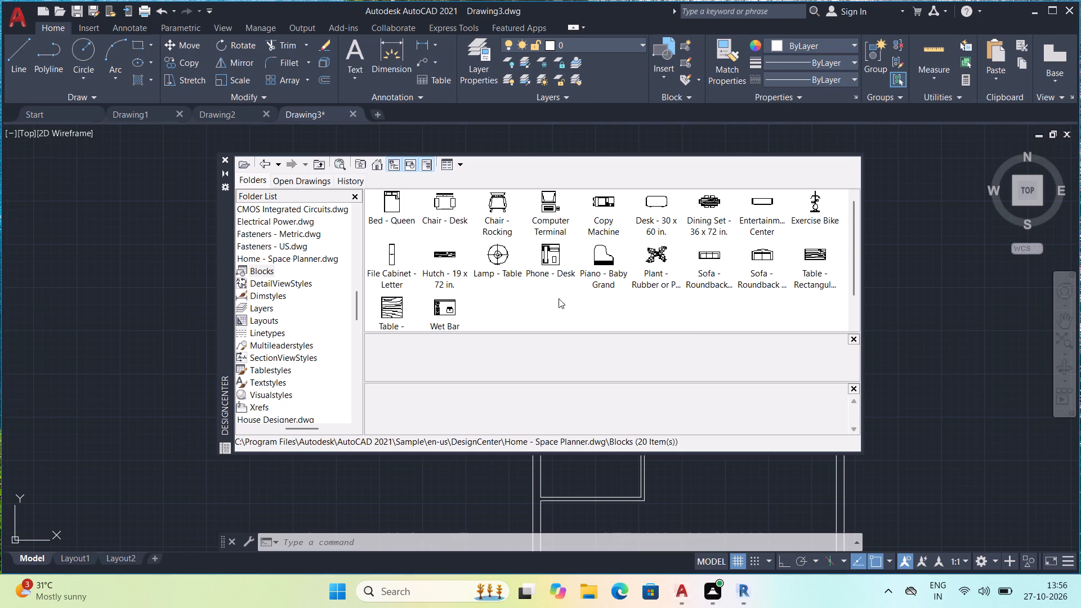
# Place the Phone - Desk block in the empty area east of the house plan's northern end.
pyautogui.moveTo(549, 247); pyautogui.dragTo(934, 191)
pyautogui.click(917, 217)
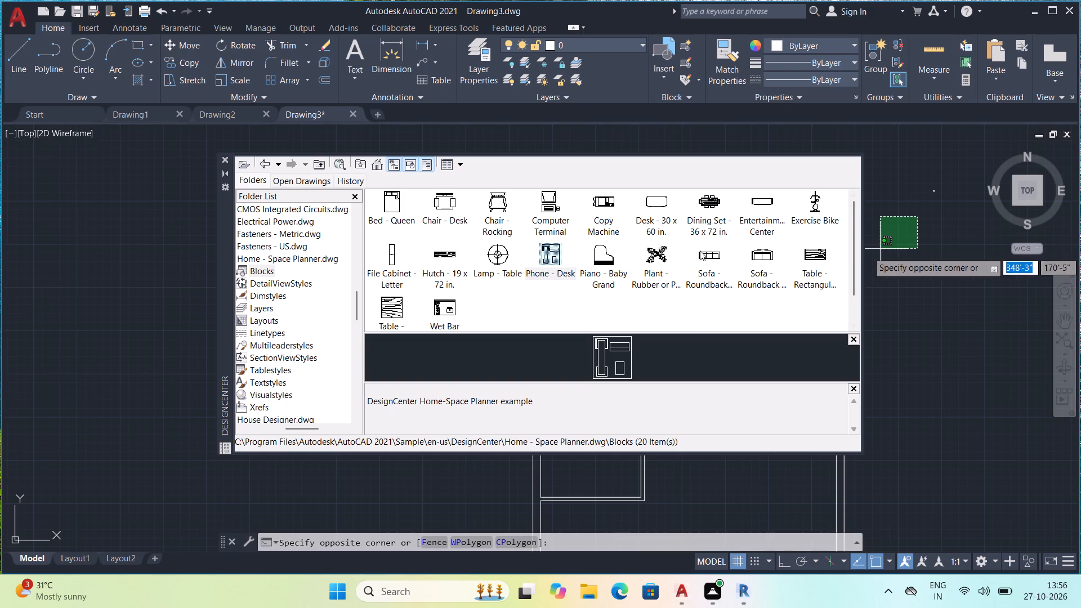
# Place the Bed - Queen block east of the house plan, just south of the desk phone block.
pyautogui.moveTo(398, 205); pyautogui.dragTo(1015, 254)
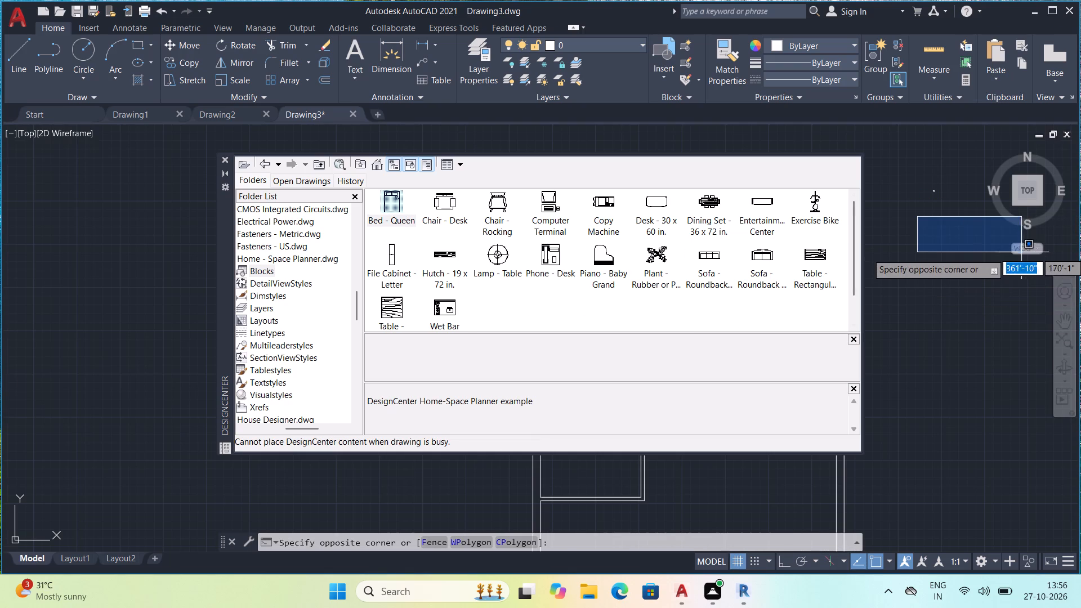
pyautogui.moveTo(1015, 254); pyautogui.dragTo(962, 248)
pyautogui.click(957, 244)
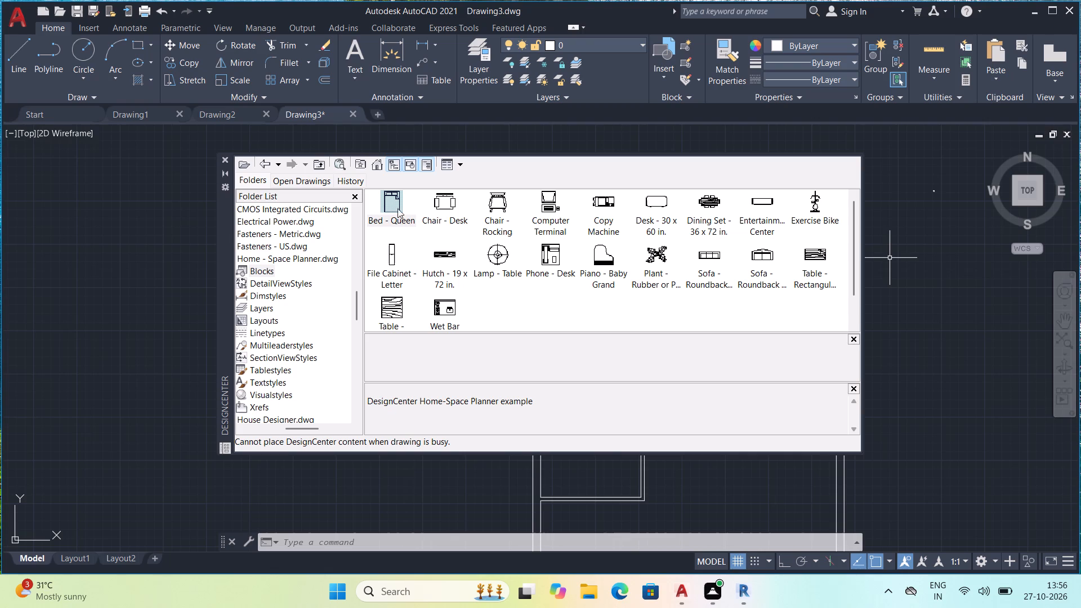
pyautogui.moveTo(390, 203); pyautogui.dragTo(938, 242)
pyautogui.moveTo(938, 242); pyautogui.dragTo(935, 244)
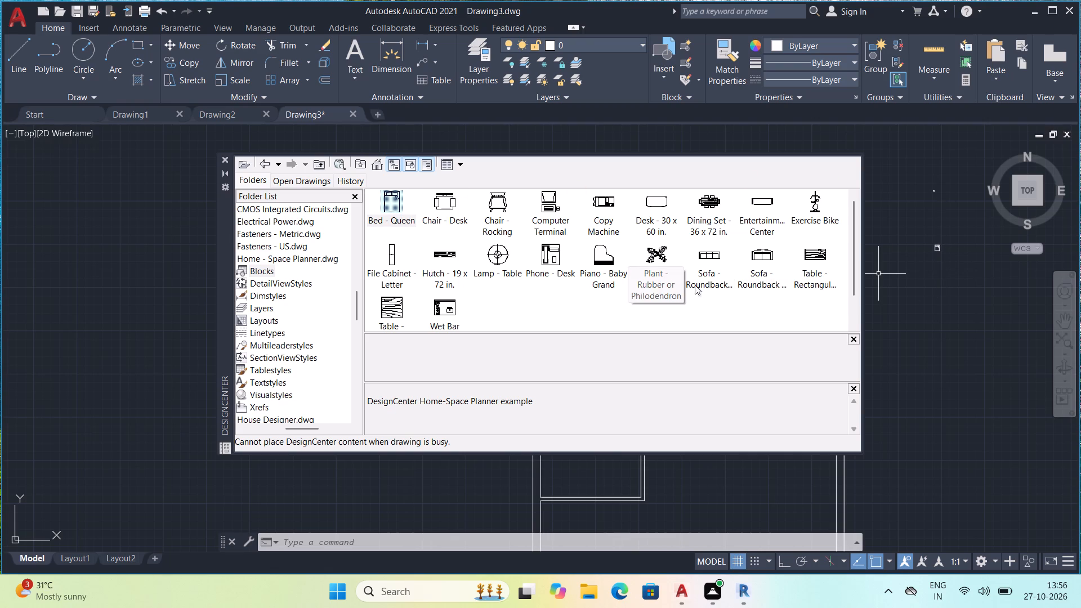
# Place the Dining Set - 36 x 72 in. block east of the house plan, south of the bed.
pyautogui.moveTo(722, 204); pyautogui.dragTo(1028, 324)
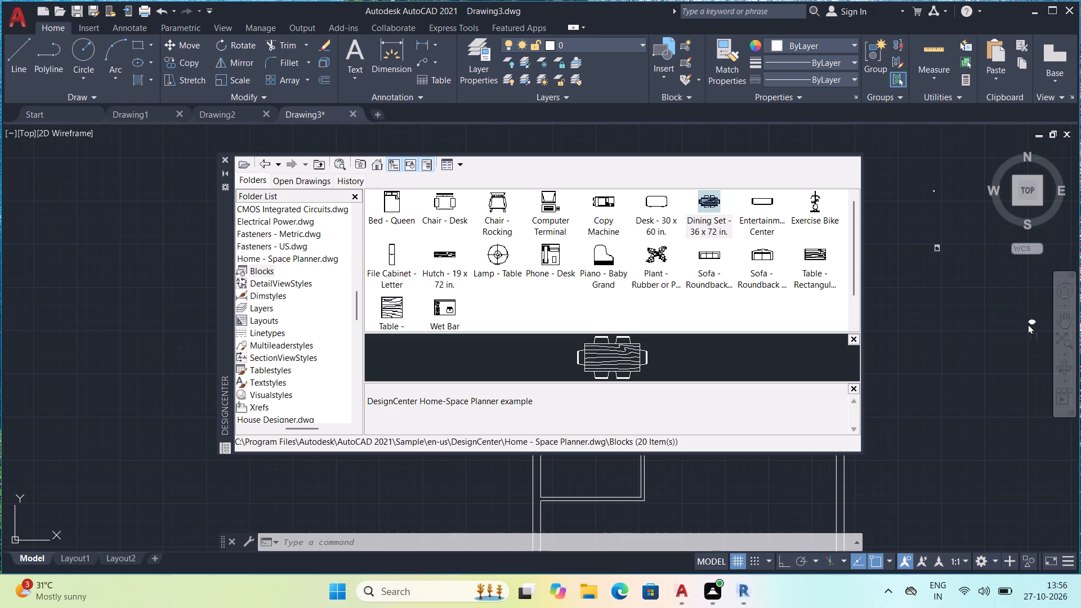
pyautogui.moveTo(1028, 324); pyautogui.dragTo(942, 315)
pyautogui.scroll(-3, 435, 270)
pyautogui.scroll(4, 395, 279)
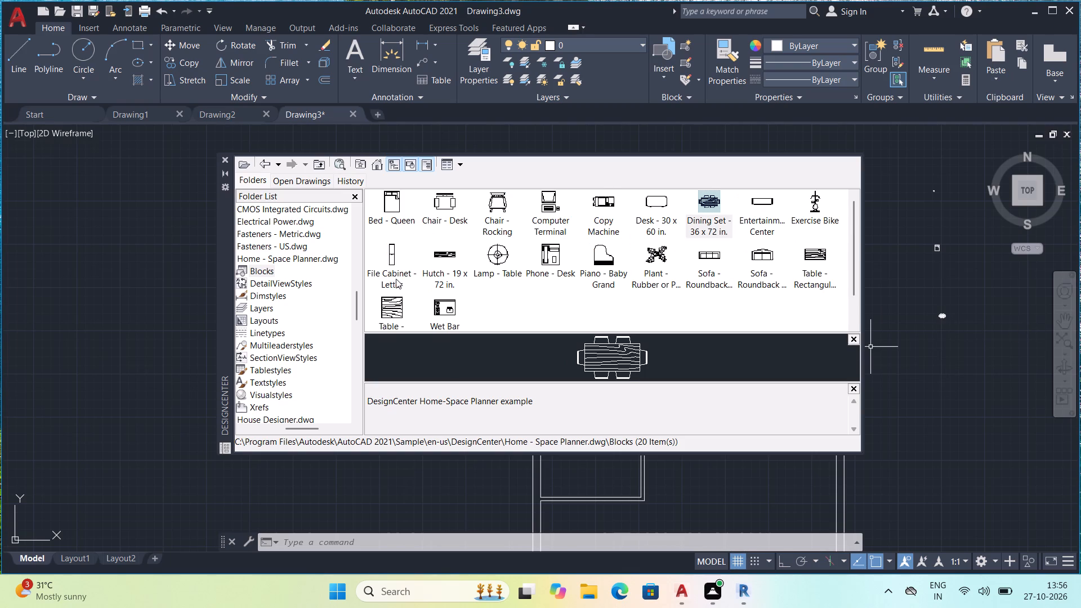
# Open the block collection of House Designer.dwg in the DesignCenter sample folder.
pyautogui.click(260, 165)
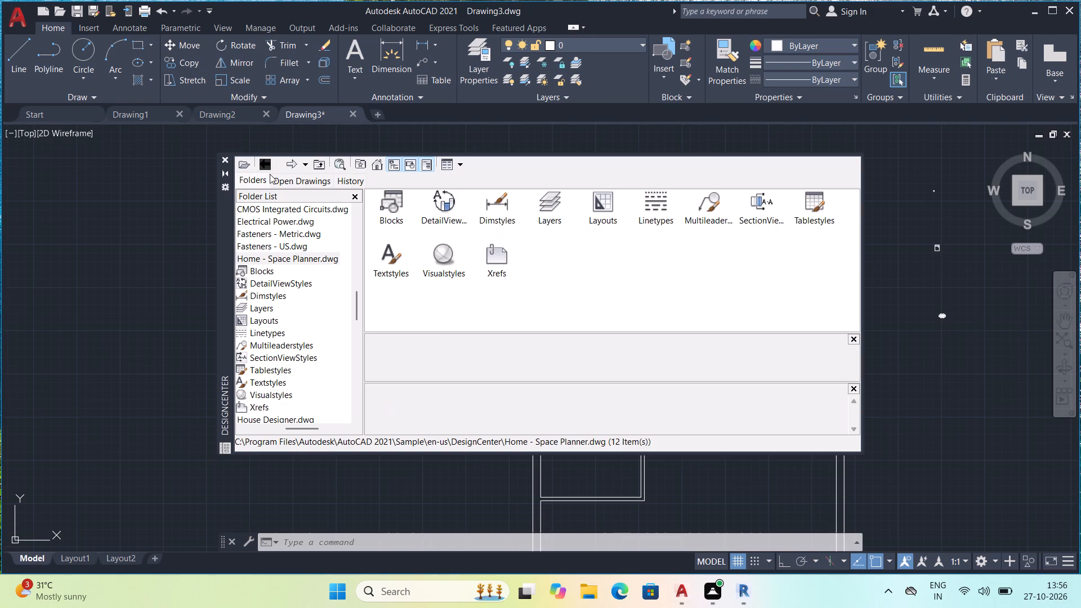
pyautogui.click(268, 163)
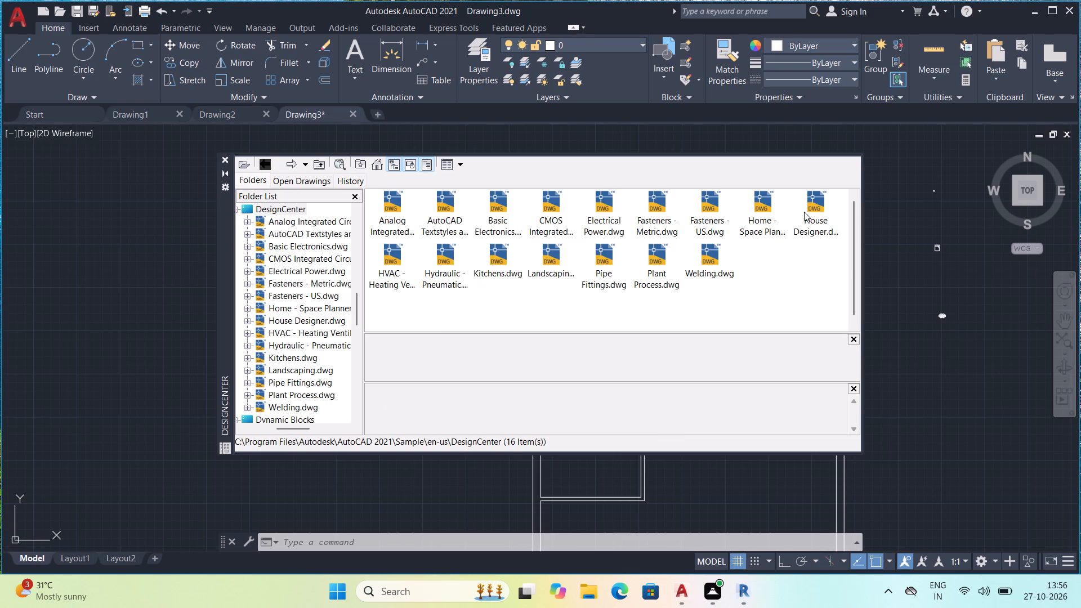
pyautogui.doubleClick(815, 211)
pyautogui.tripleClick(394, 217)
pyautogui.click(394, 217)
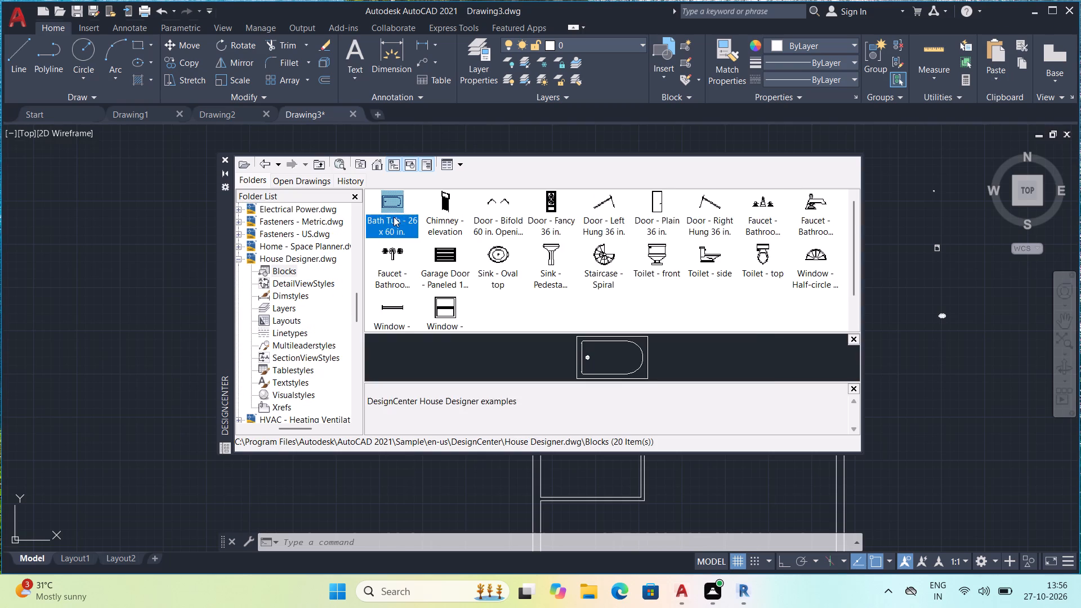
# Place the Toilet - top block east of the house plan, south of the dining set.
pyautogui.click(778, 187)
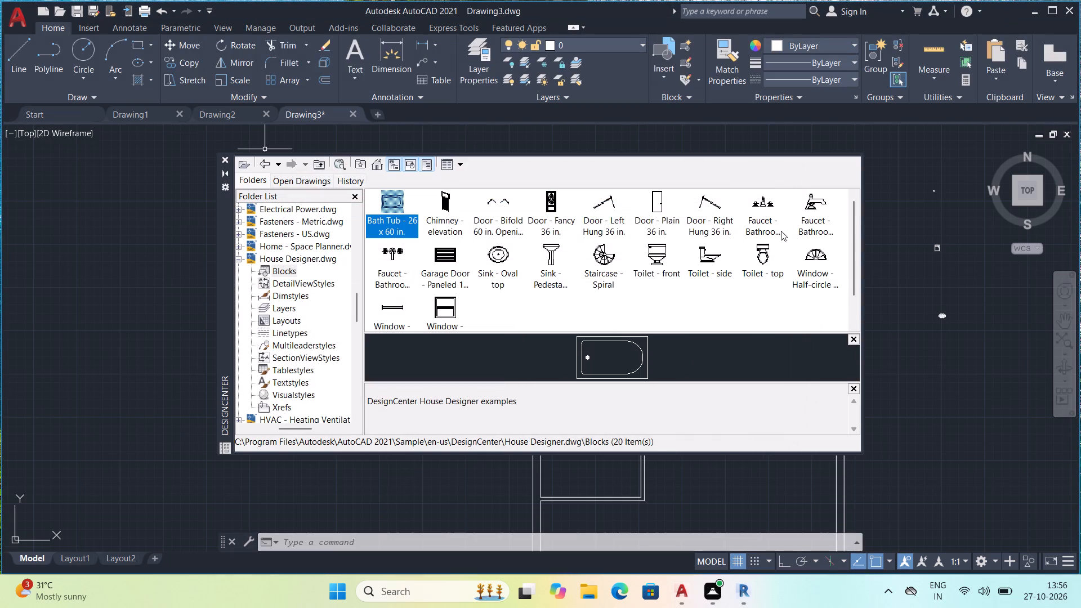
pyautogui.scroll(-1, 677, 271)
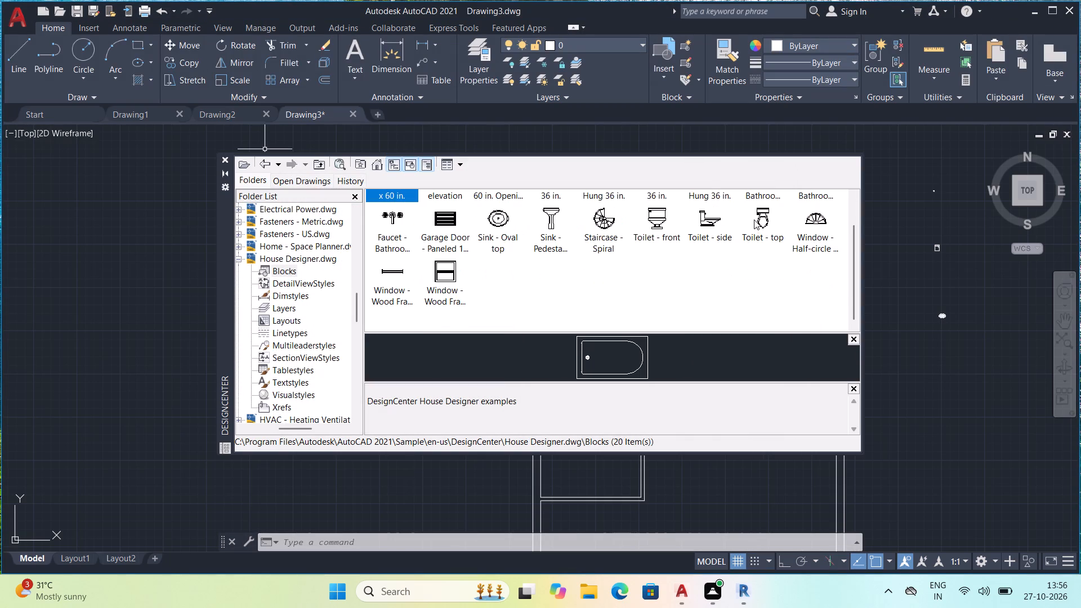
pyautogui.moveTo(764, 218); pyautogui.dragTo(988, 390)
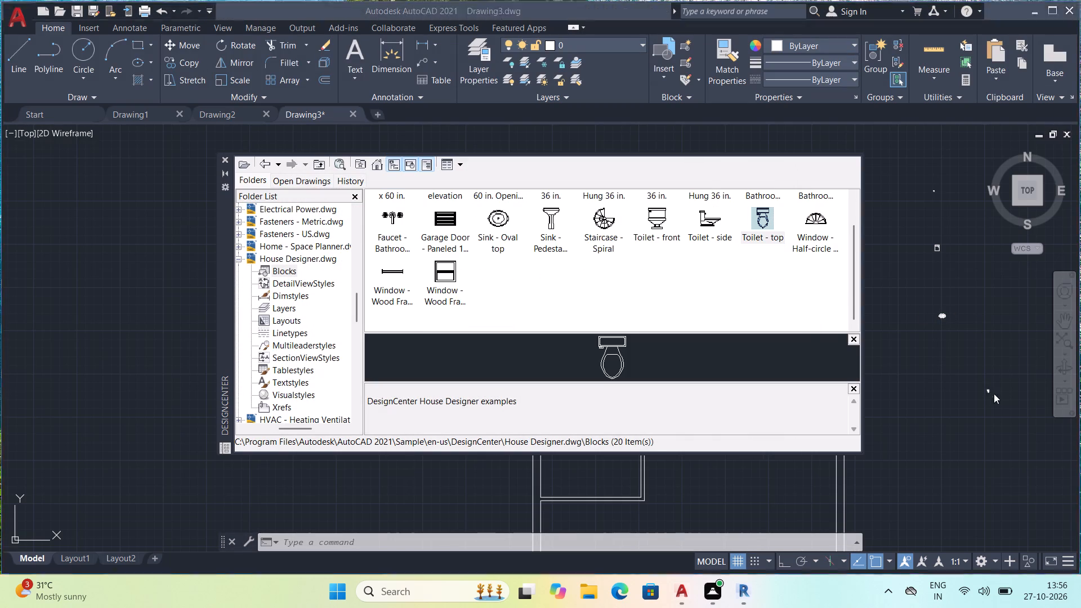
pyautogui.click(732, 292)
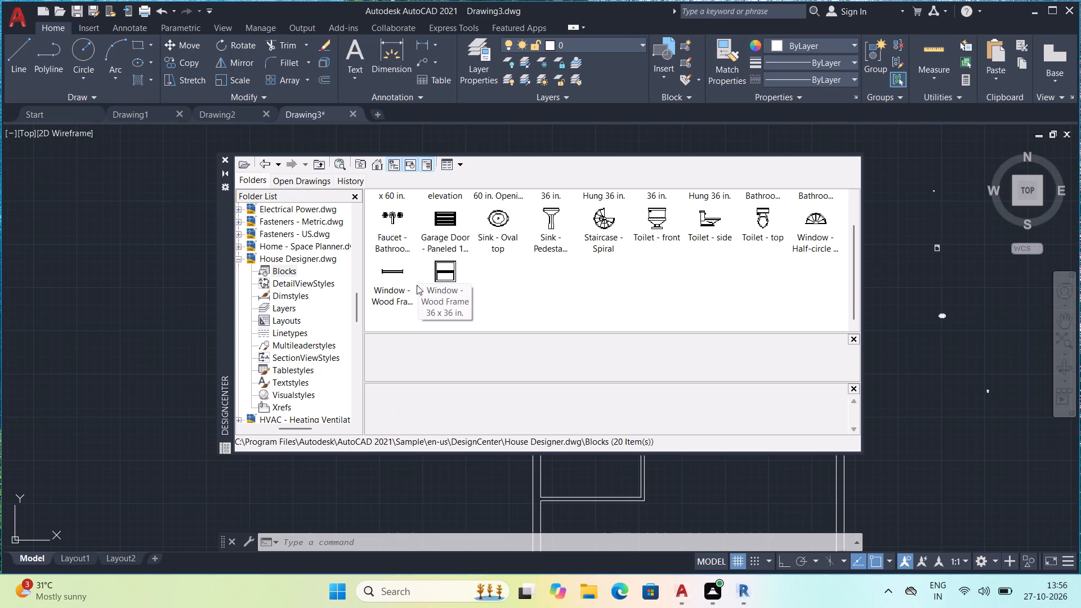
# Place the Window - Wood Frame 36 in. Wide plan block northeast of the house plan.
pyautogui.moveTo(391, 266); pyautogui.dragTo(932, 190)
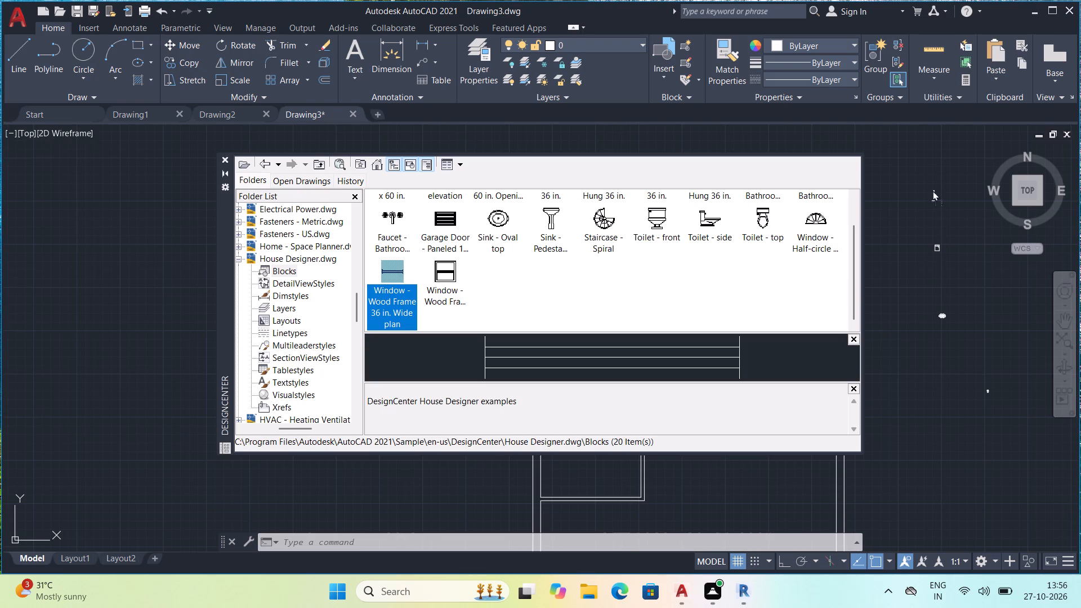
pyautogui.moveTo(932, 190); pyautogui.dragTo(906, 150)
pyautogui.scroll(1, 776, 247)
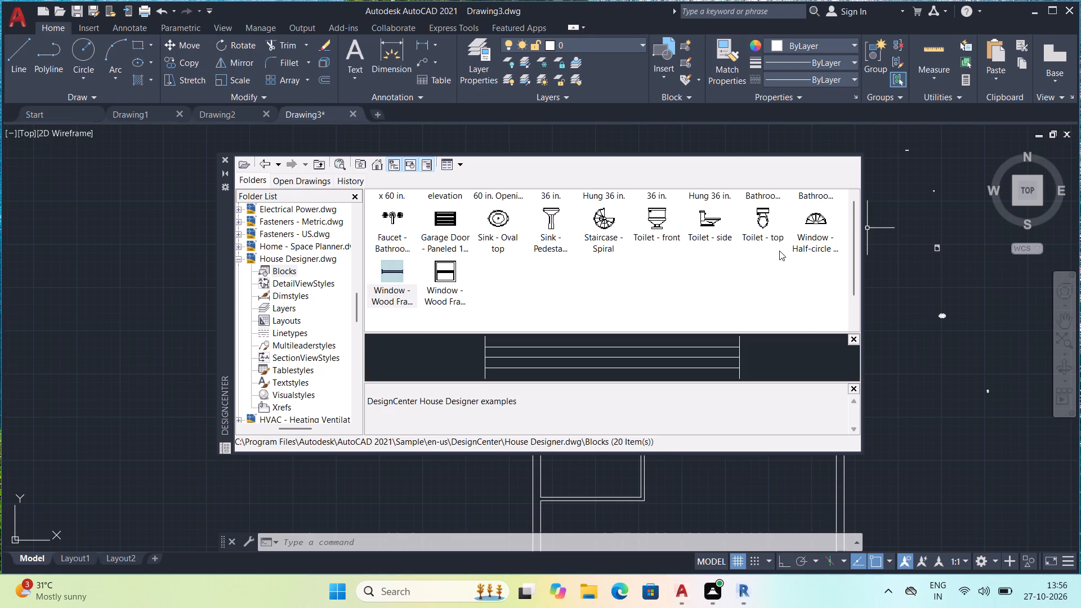
pyautogui.scroll(2, 779, 249)
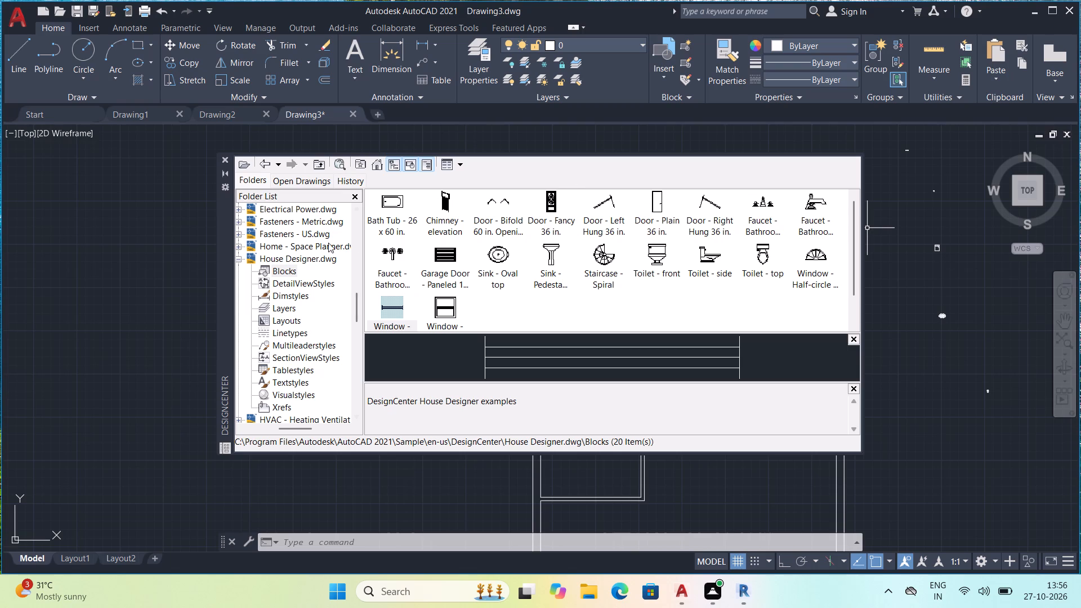
# Go back to the en-us sample folder and close DesignCenter.
pyautogui.click(260, 166)
pyautogui.click(260, 167)
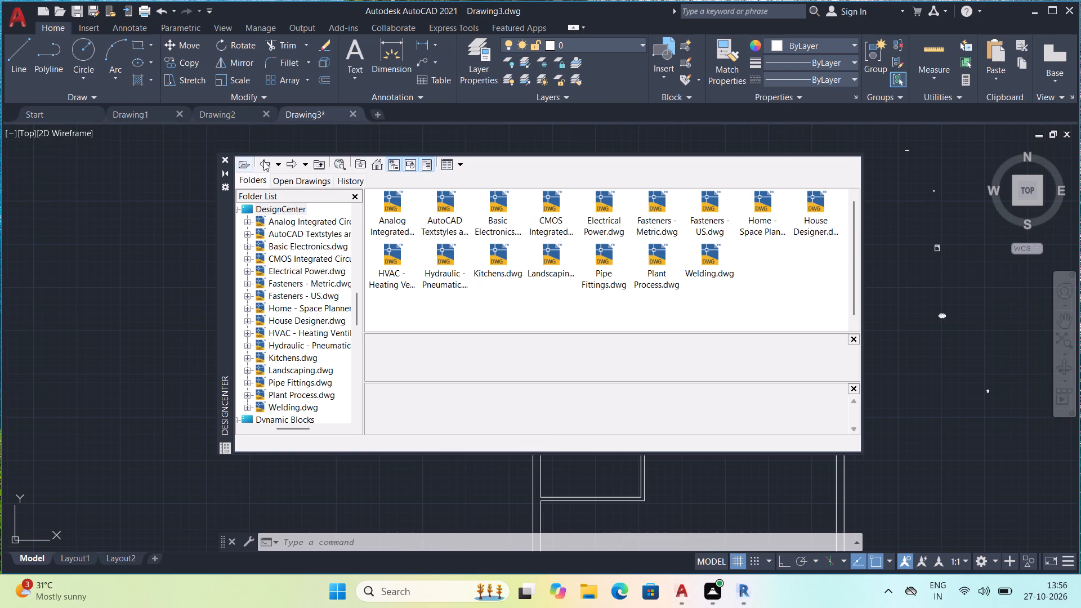
pyautogui.click(263, 160)
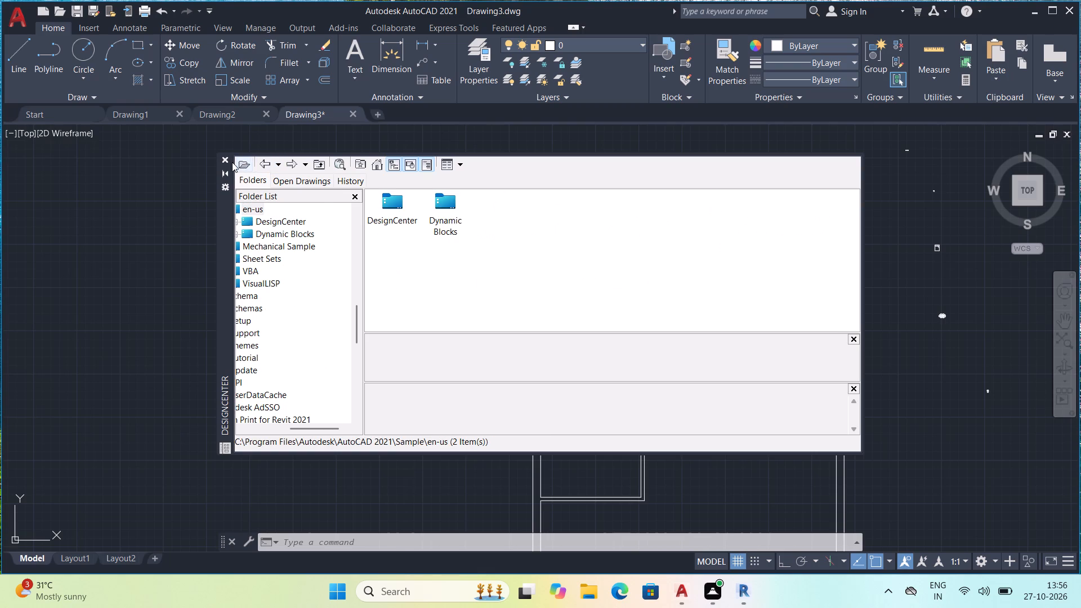
pyautogui.click(225, 160)
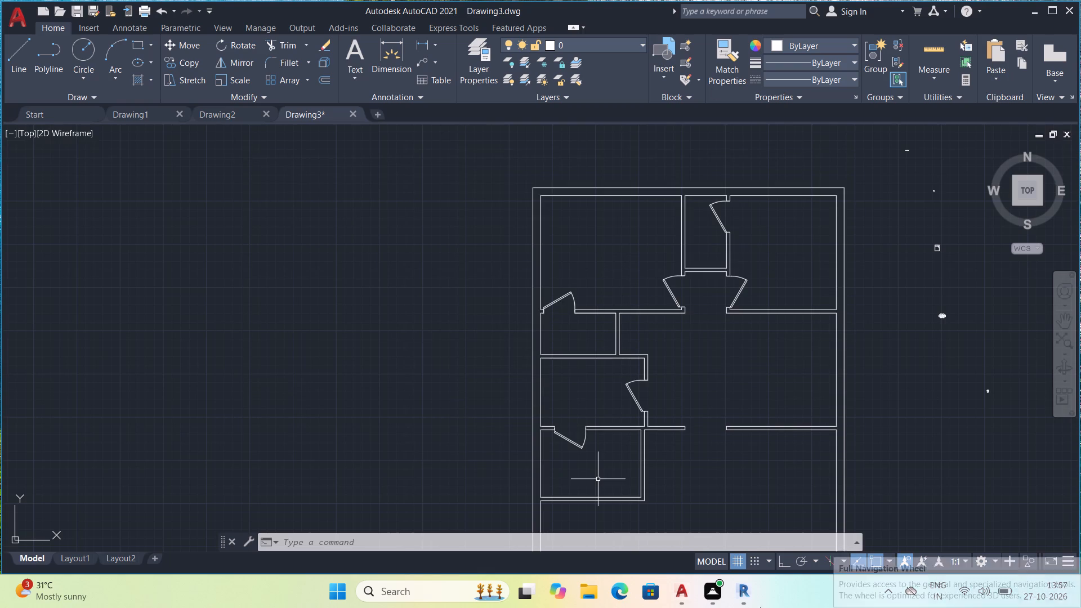
# Start a new drawing and look through the Desktop and Downloads folders in the template chooser.
pyautogui.click(39, 11)
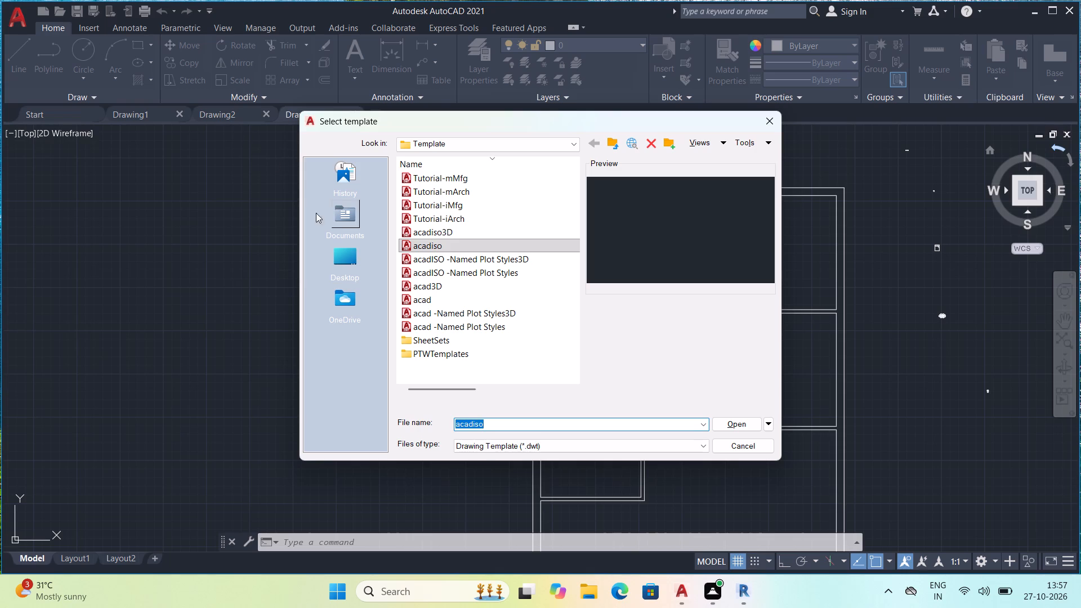
pyautogui.click(350, 262)
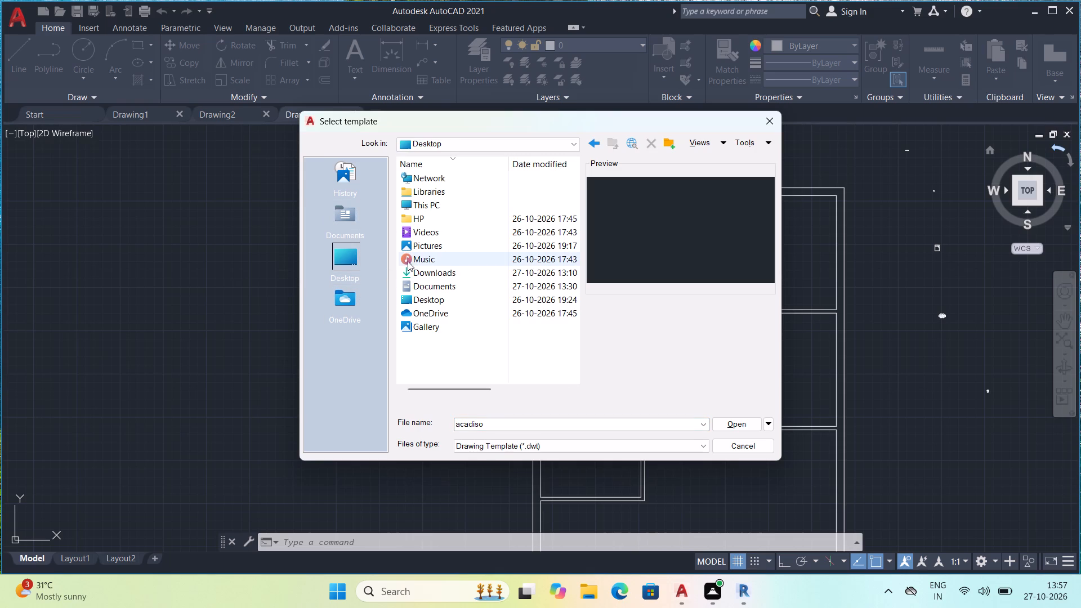
pyautogui.click(428, 279)
pyautogui.doubleClick(428, 277)
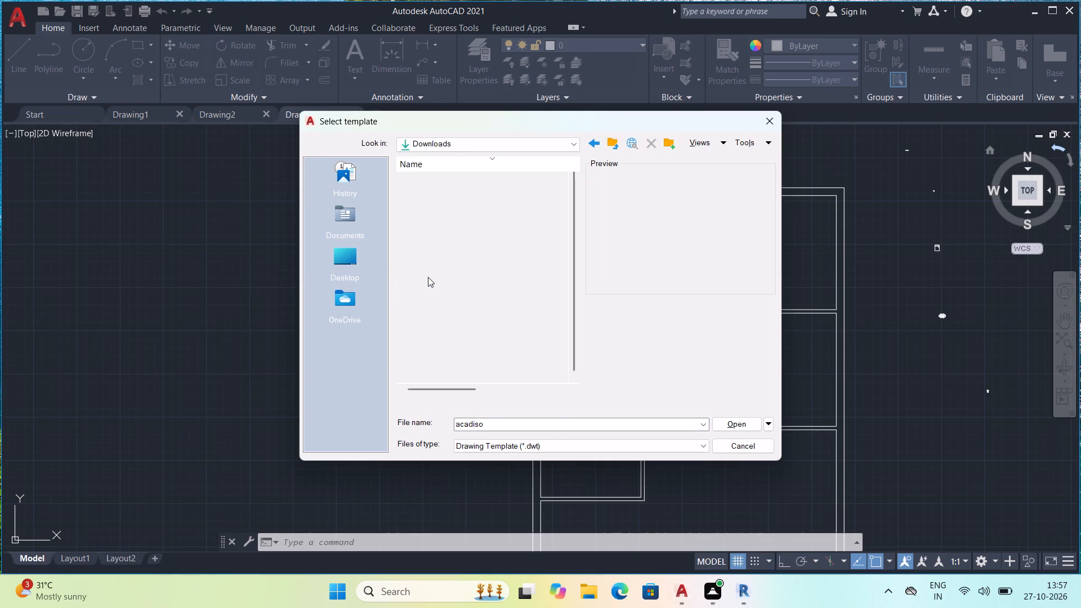
pyautogui.click(617, 145)
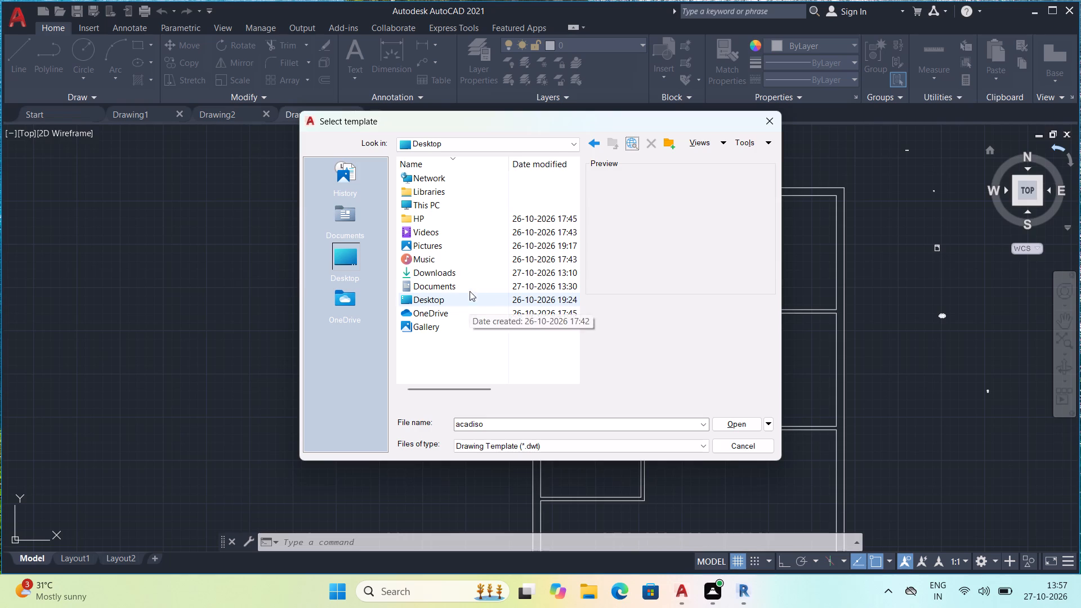
pyautogui.click(454, 304)
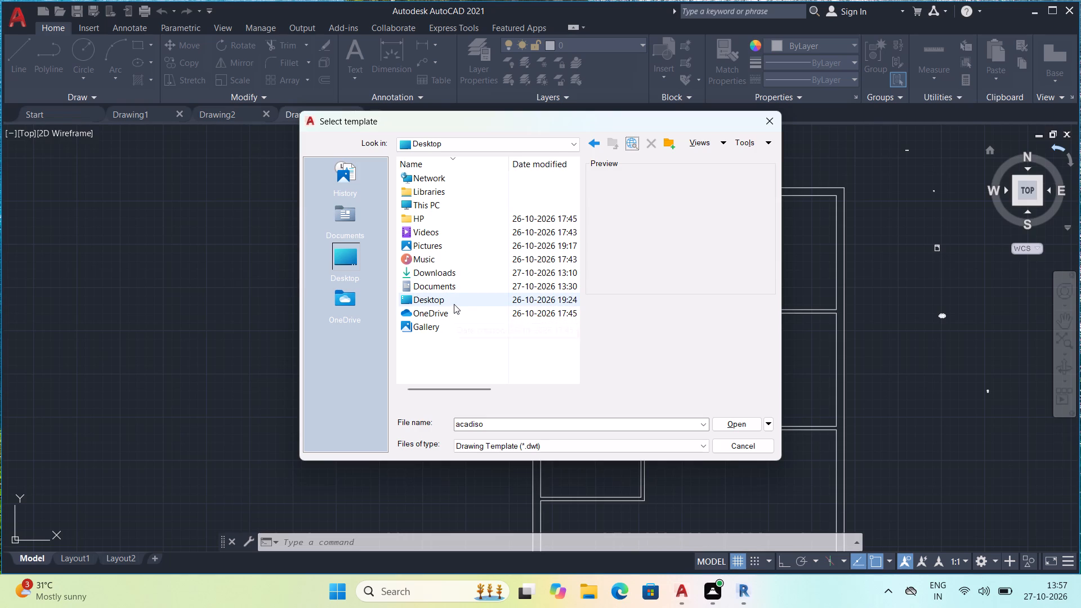
pyautogui.click(454, 304)
pyautogui.doubleClick(454, 304)
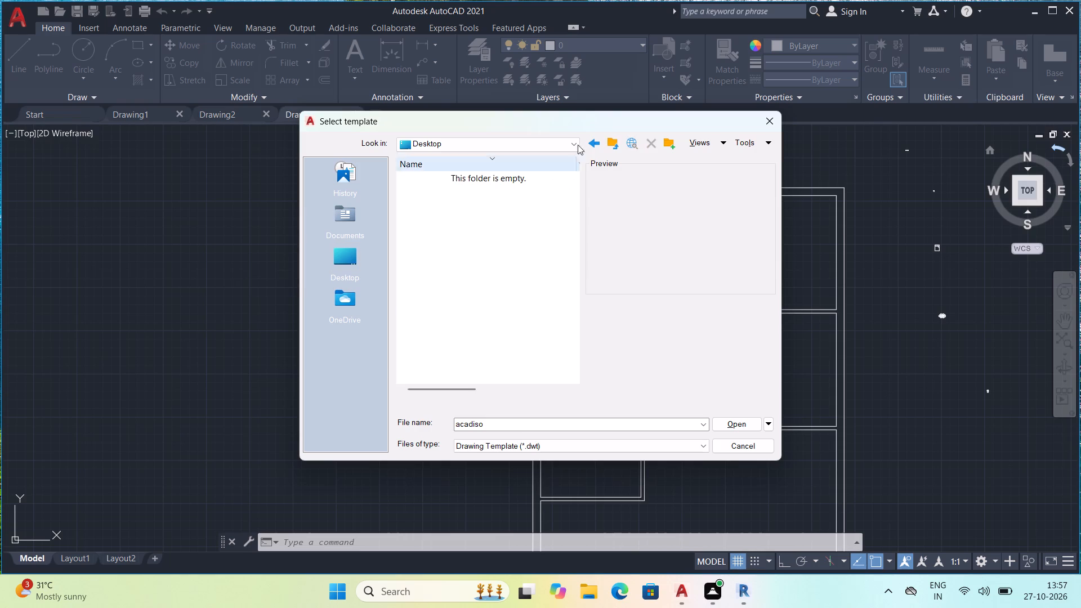
pyautogui.click(613, 140)
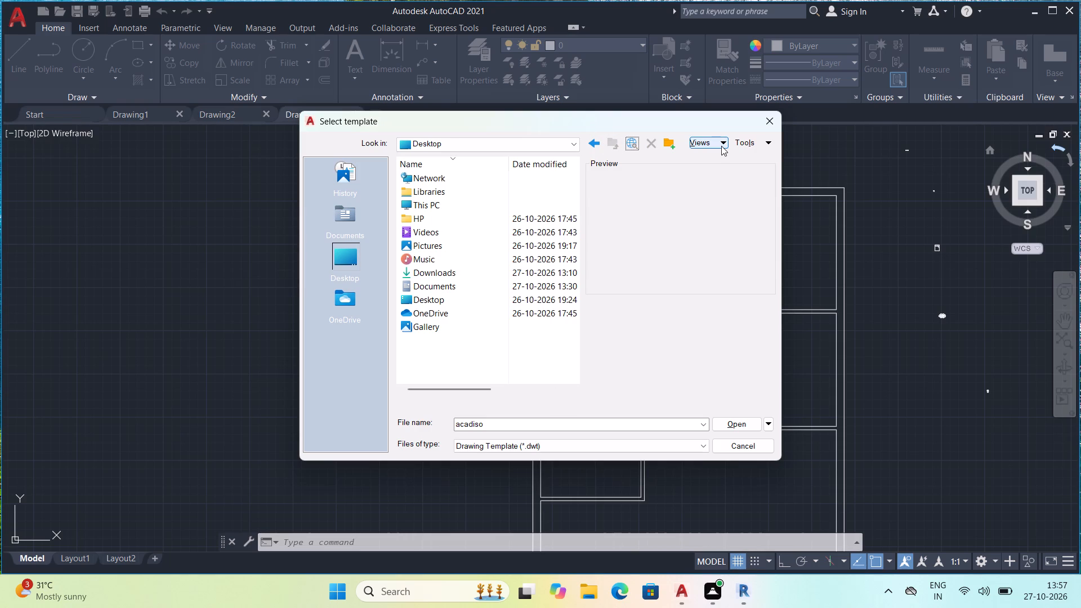
pyautogui.click(721, 146)
pyautogui.click(721, 145)
# Create a new folder on the Desktop from the template chooser, keeping its default name.
pyautogui.click(672, 147)
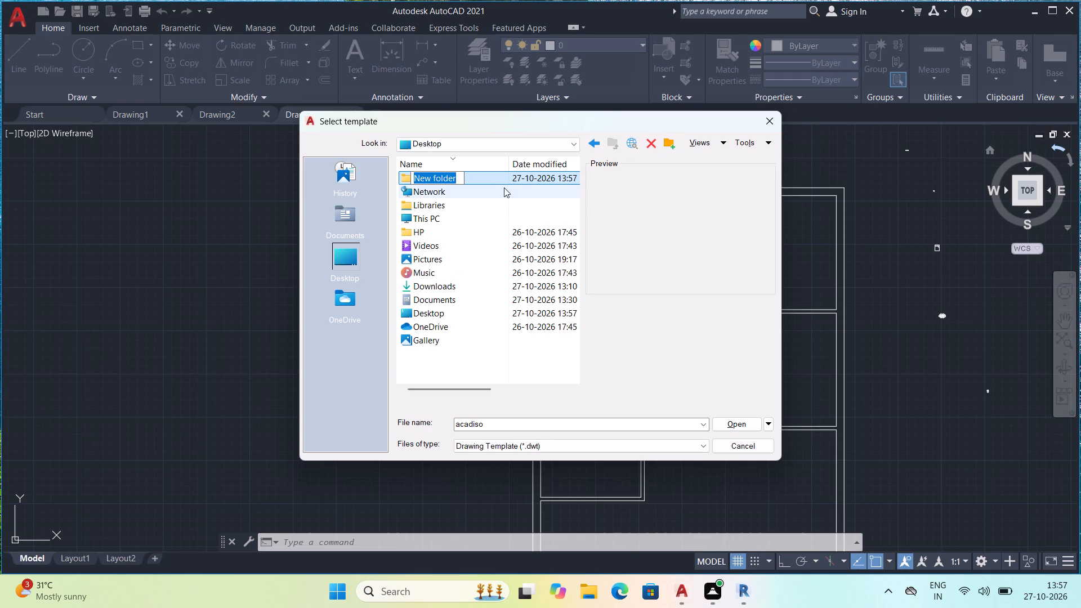
pyautogui.click(598, 139)
pyautogui.click(598, 139)
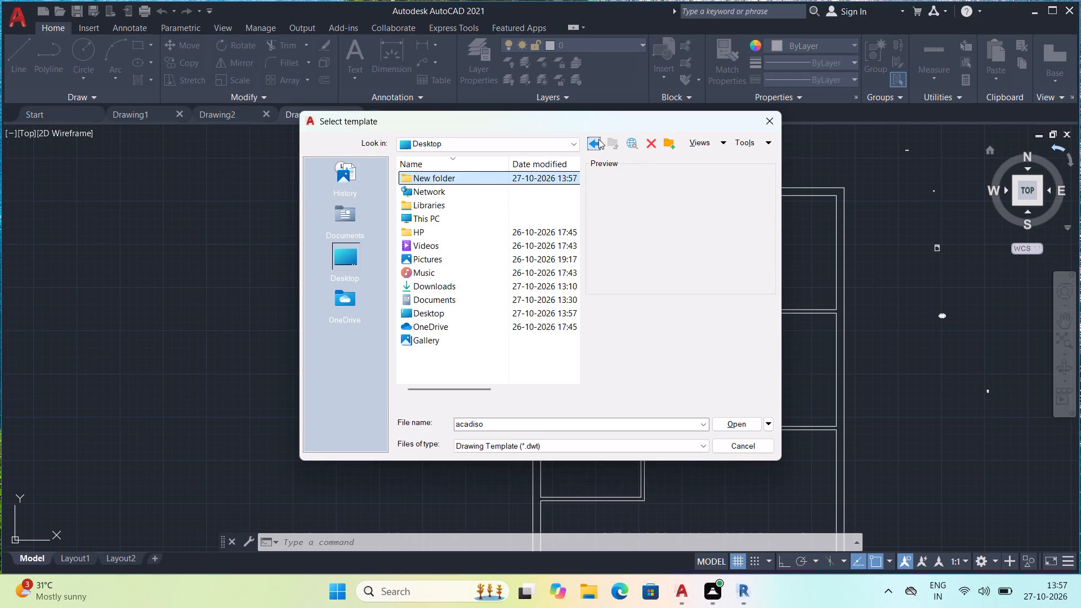
# Go back to the Template folder in the template chooser and look in its parent folder, enu.
pyautogui.click(595, 142)
pyautogui.click(595, 143)
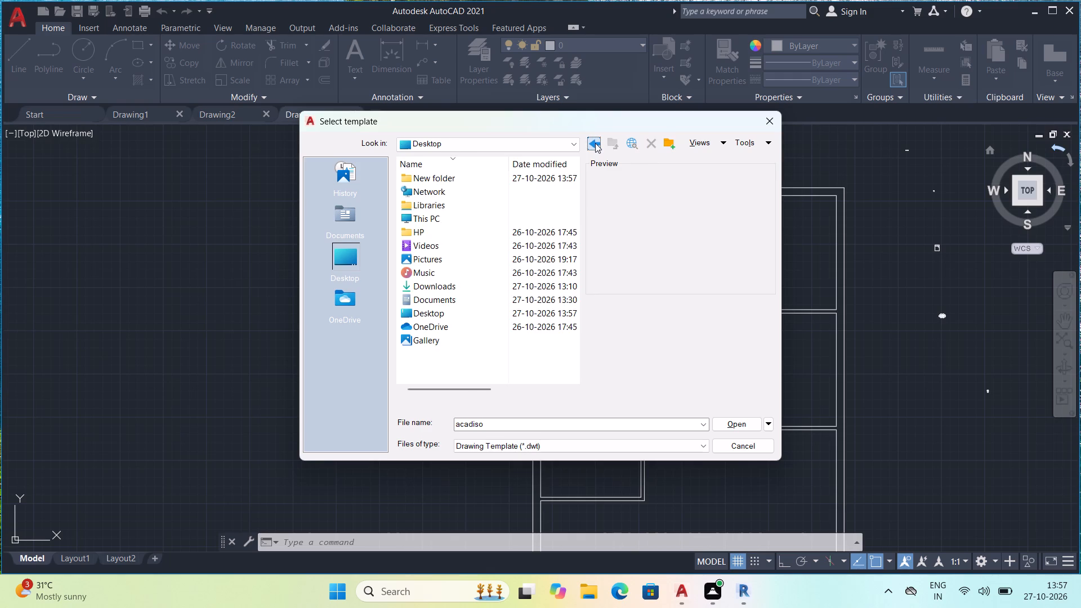
pyautogui.tripleClick(595, 143)
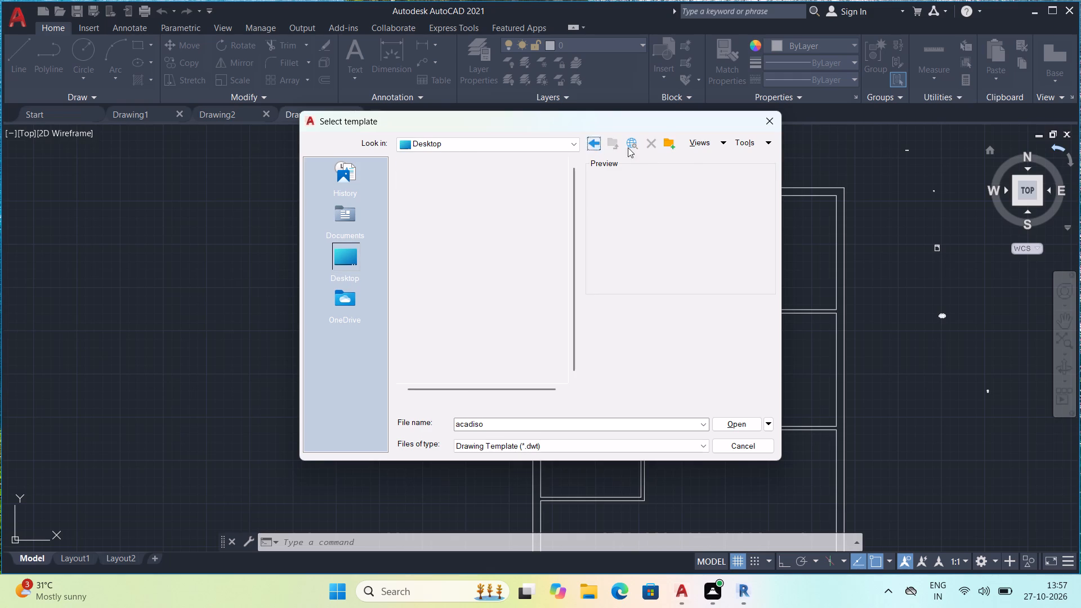
pyautogui.click(765, 142)
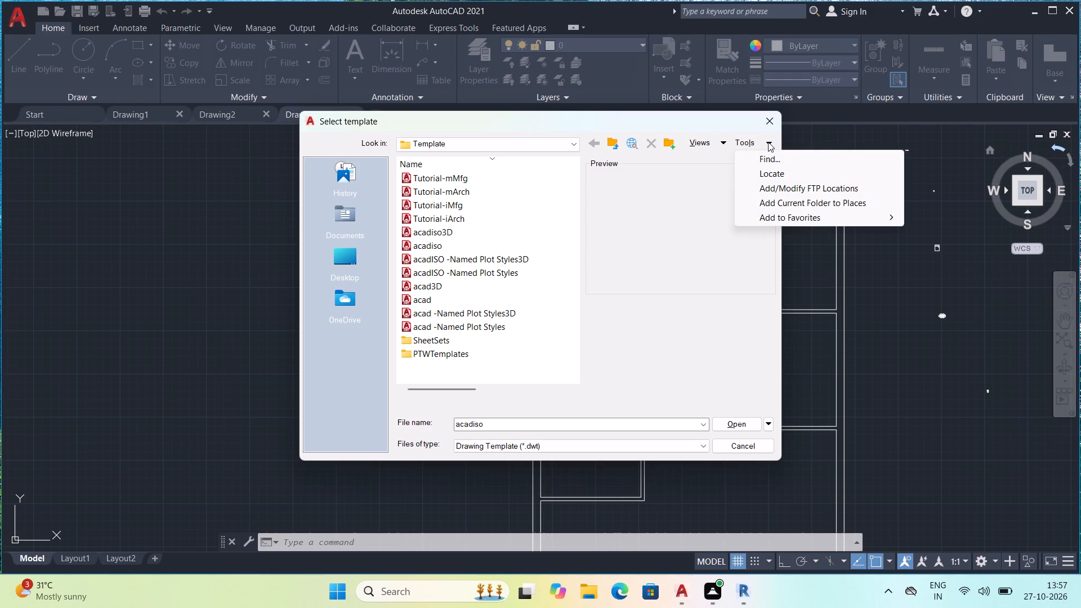
pyautogui.click(768, 142)
pyautogui.click(716, 141)
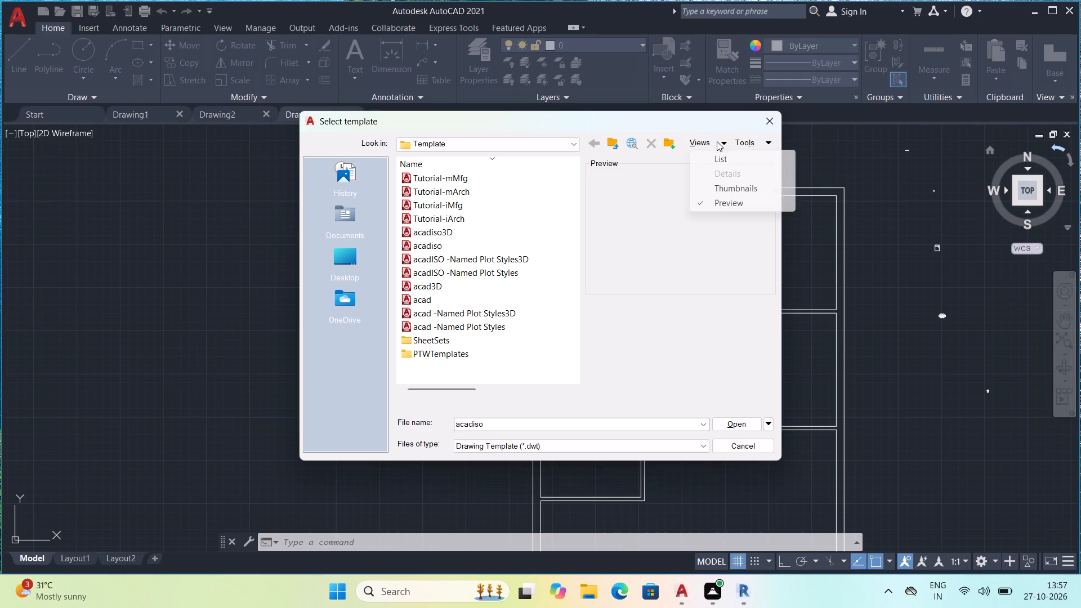
pyautogui.click(624, 214)
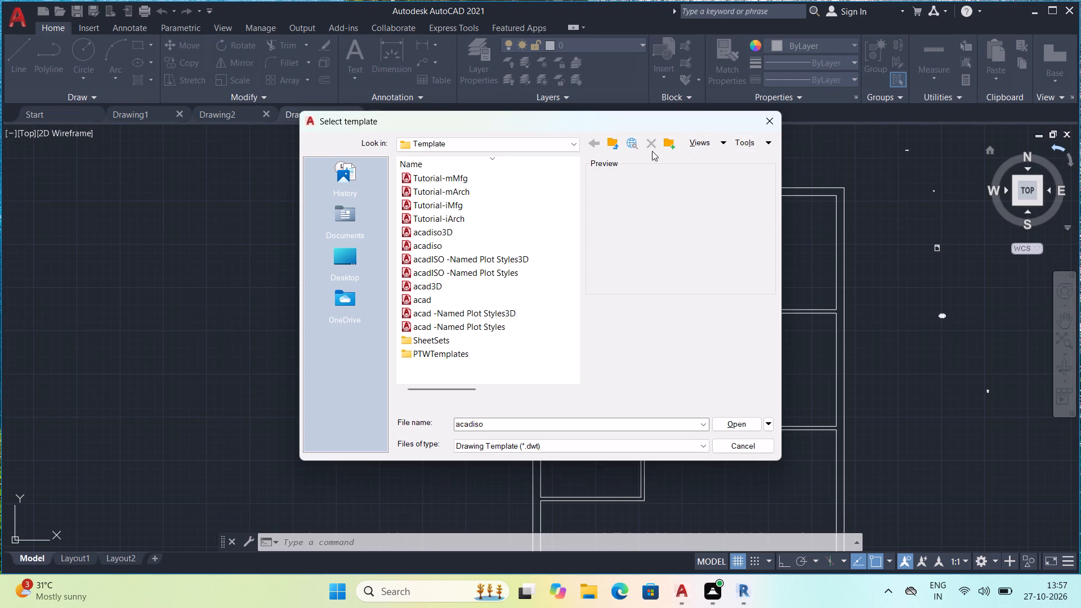
pyautogui.click(615, 147)
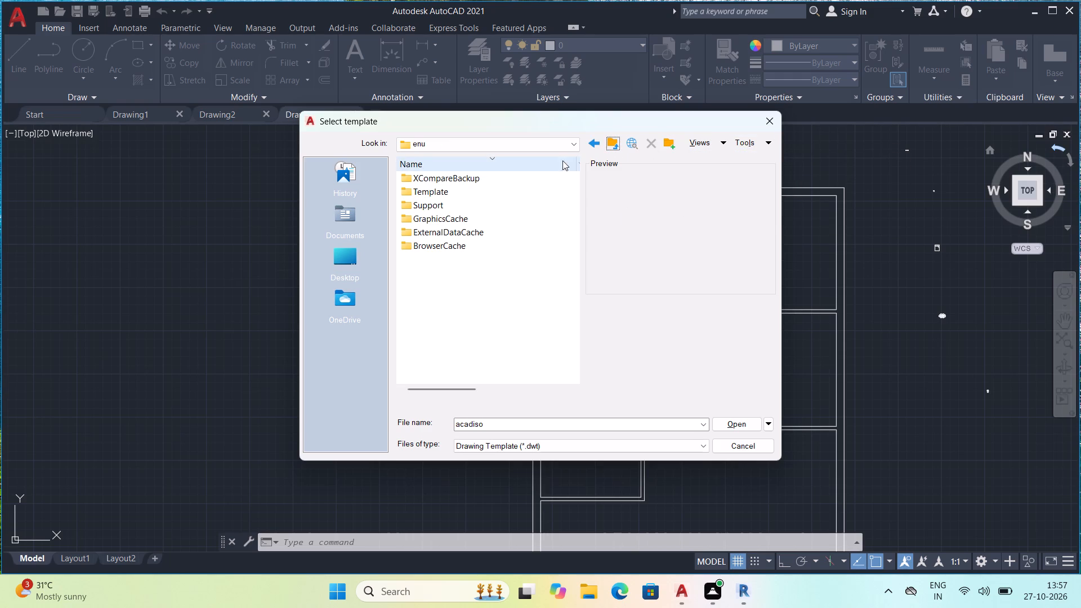
# Look through the Downloads, Documents and Desktop folders and the Local Disk (C:) drive in the template chooser.
pyautogui.click(348, 233)
pyautogui.moveTo(339, 249); pyautogui.dragTo(337, 243)
pyautogui.doubleClick(421, 195)
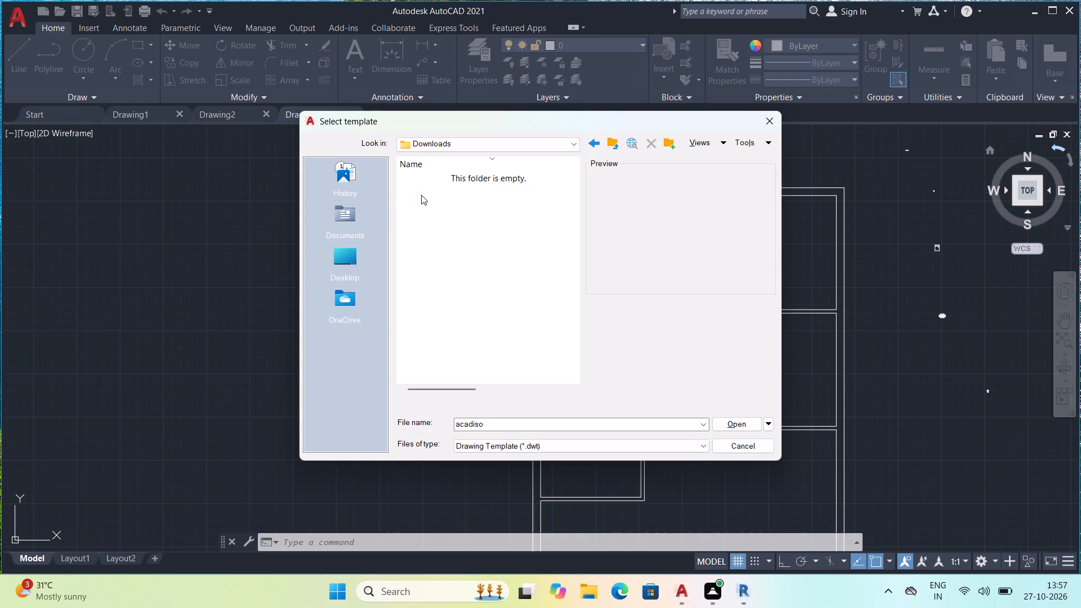
pyautogui.click(358, 181)
pyautogui.doubleClick(348, 219)
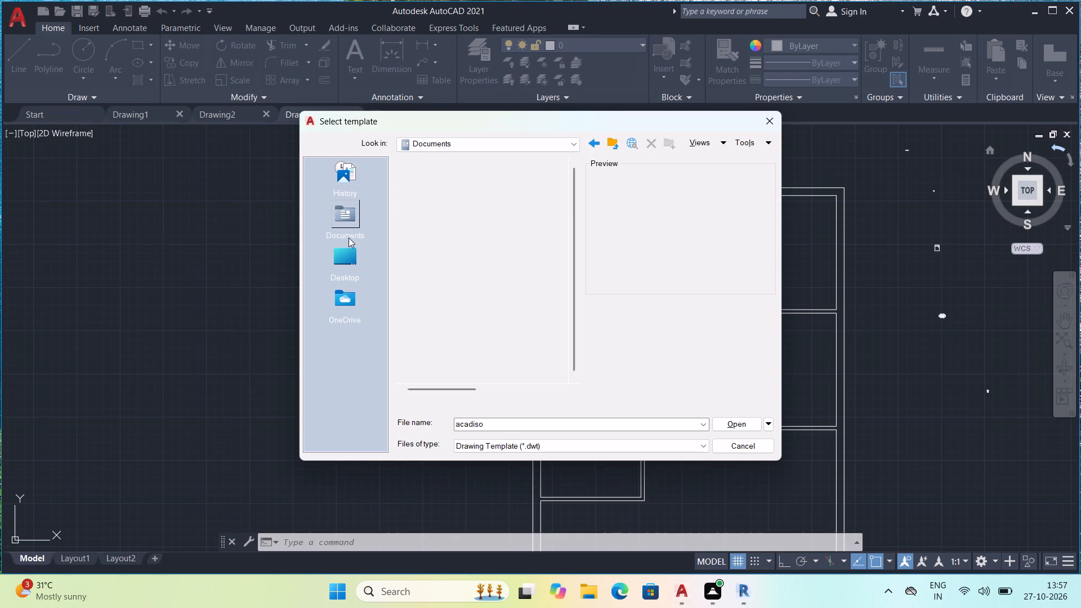
pyautogui.doubleClick(349, 245)
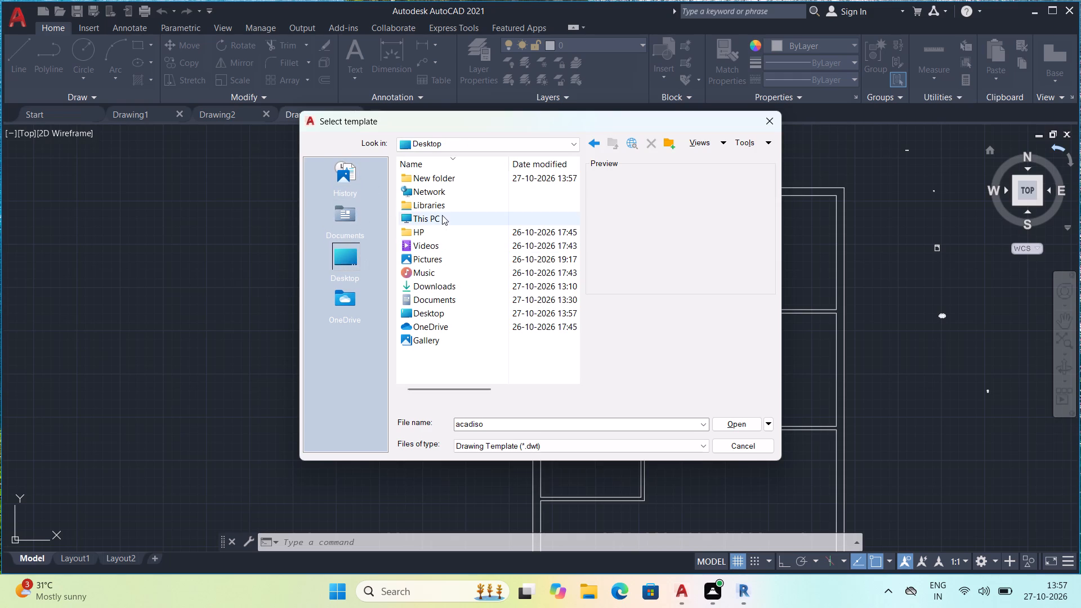
pyautogui.doubleClick(442, 215)
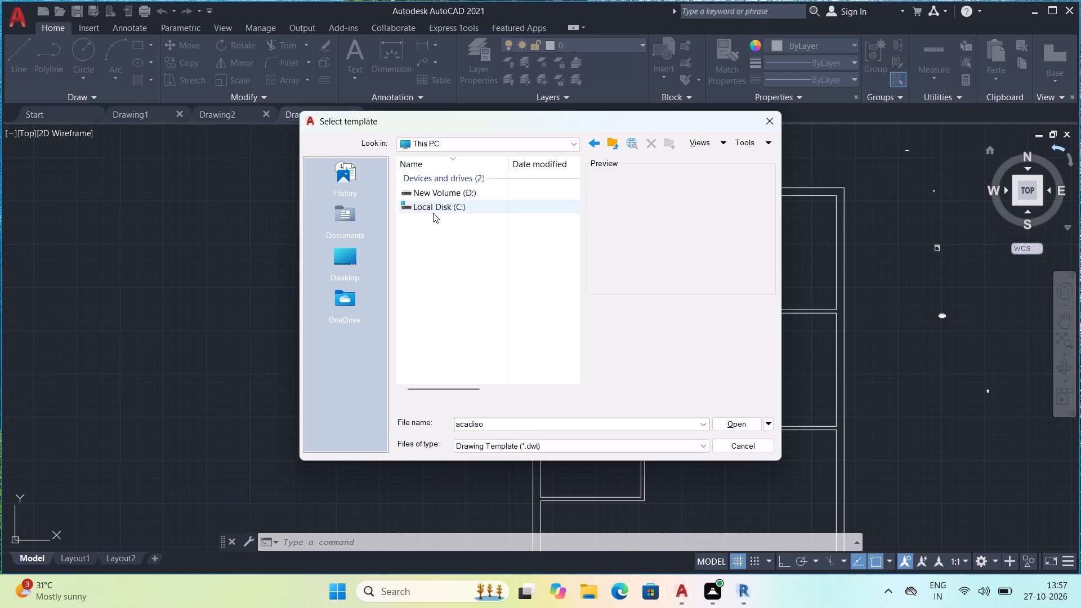
pyautogui.doubleClick(433, 213)
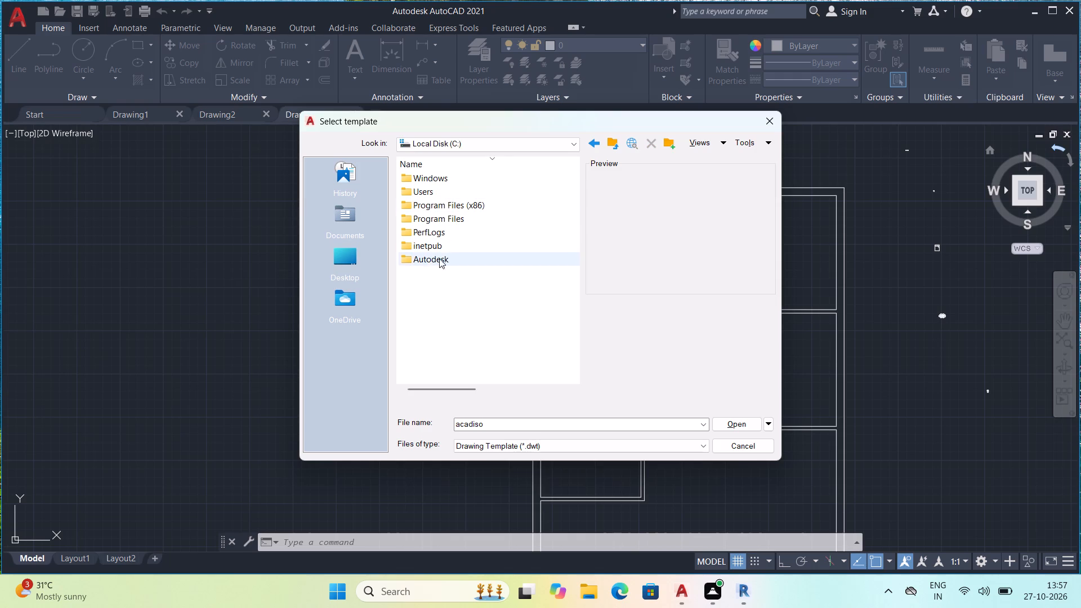
# Look through the Downloads and Inventor Server for AutoCAD folders in Documents, including the Content Center Files subfolder.
pyautogui.click(364, 254)
pyautogui.click(360, 257)
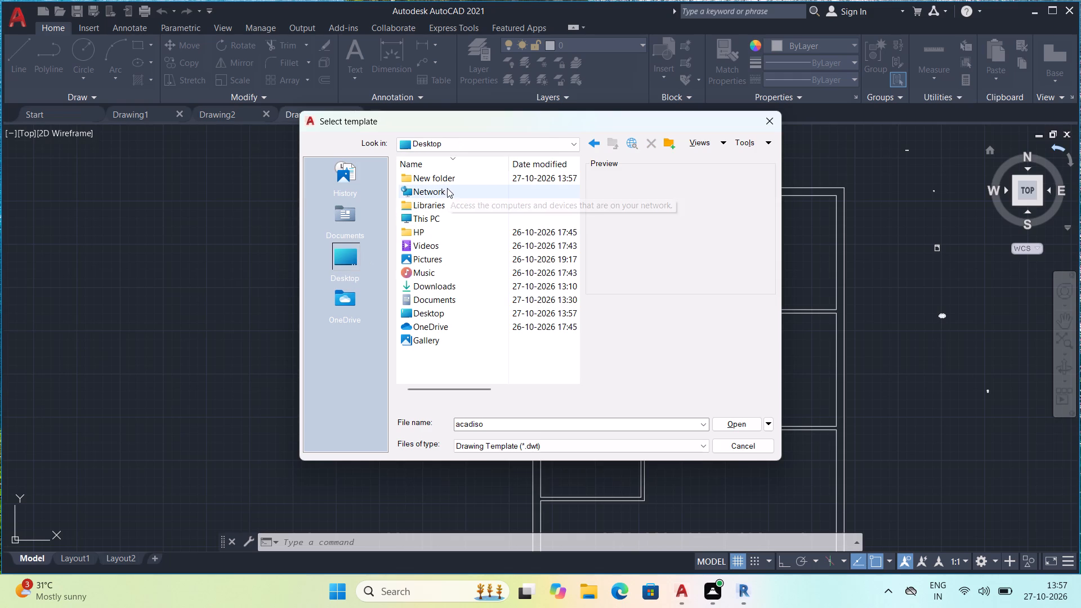
pyautogui.doubleClick(425, 293)
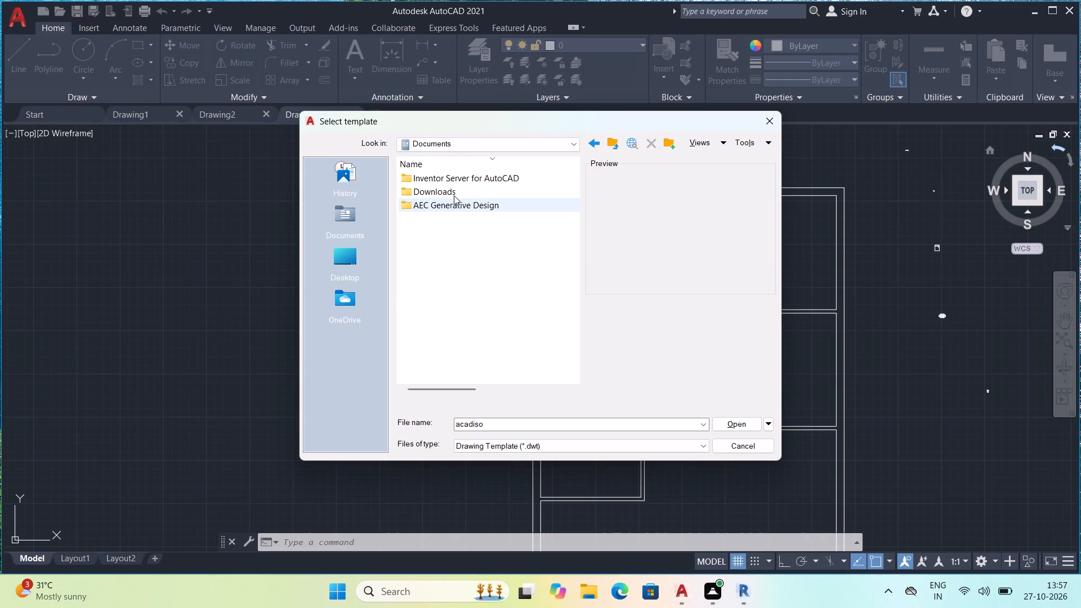
pyautogui.doubleClick(454, 191)
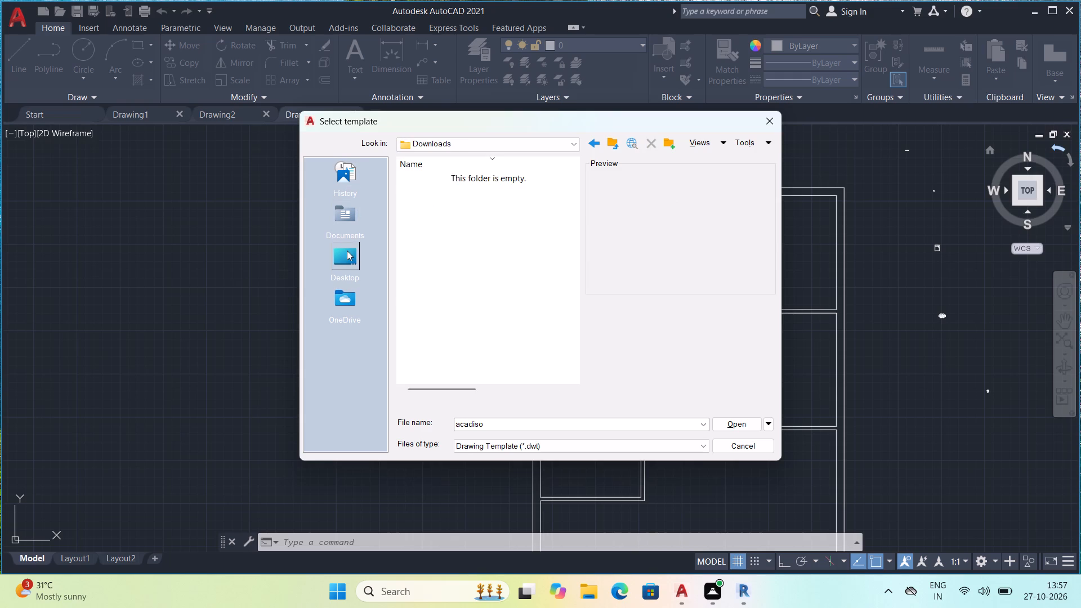
pyautogui.click(593, 147)
pyautogui.doubleClick(453, 180)
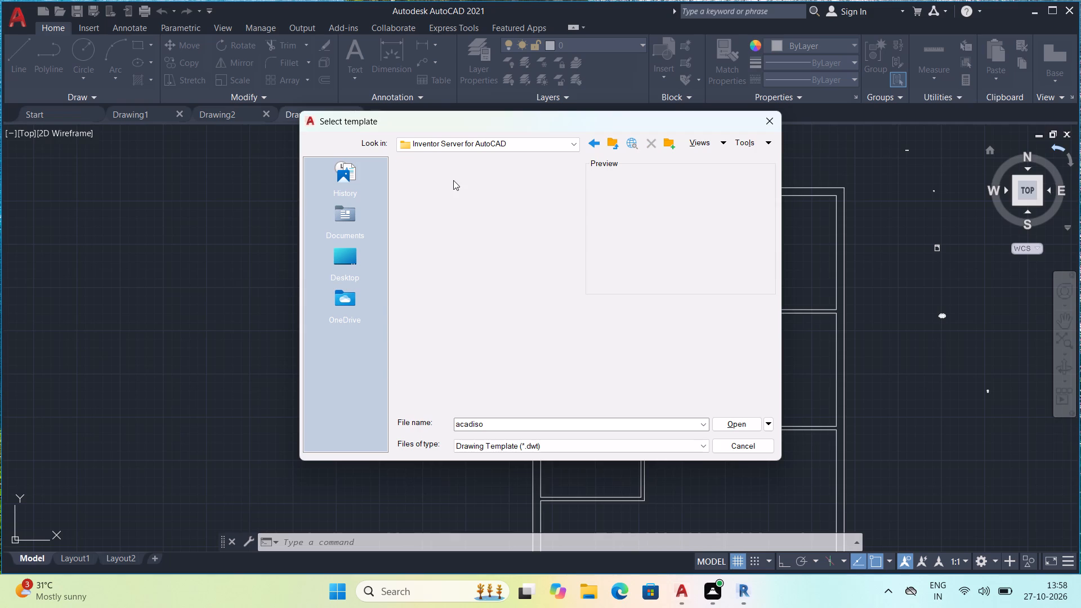
pyautogui.doubleClick(493, 177)
pyautogui.doubleClick(462, 181)
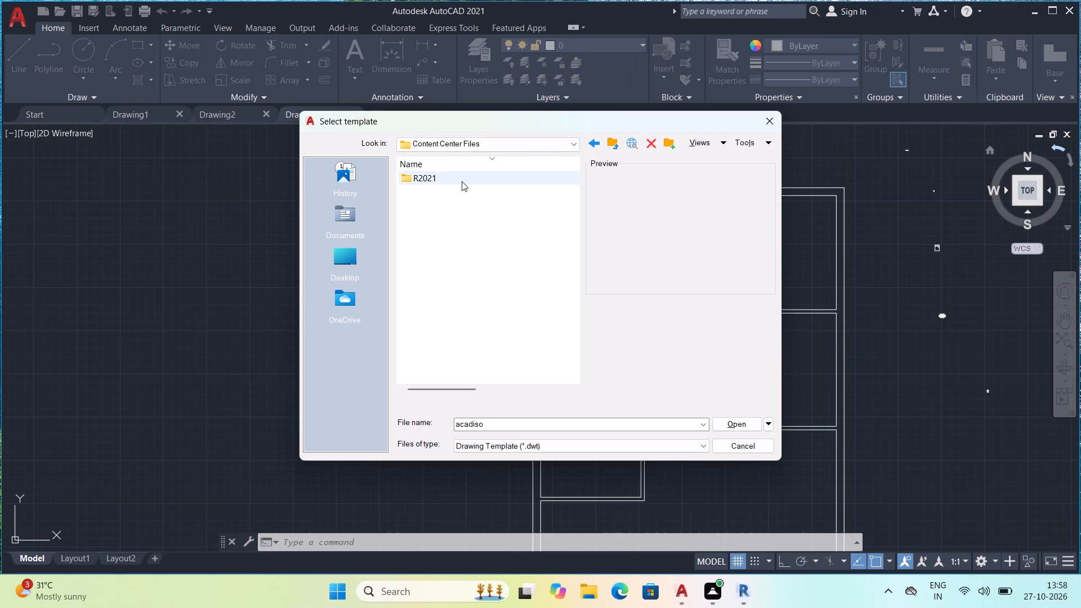
# Go back to the Template folder, look over its templates, and close the template chooser without opening one.
pyautogui.click(587, 147)
pyautogui.tripleClick(589, 144)
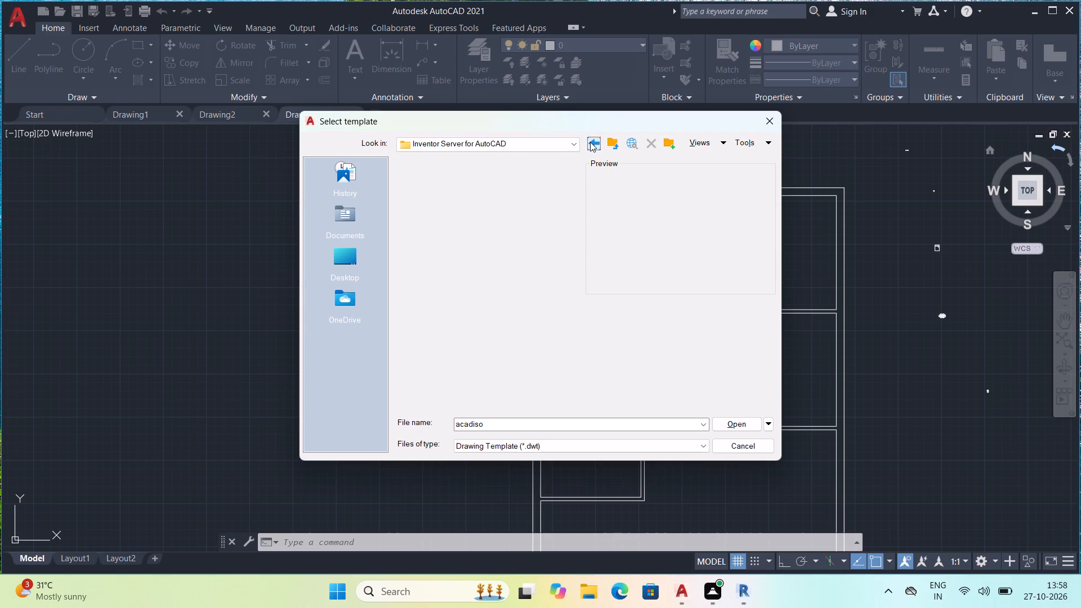
pyautogui.click(589, 144)
pyautogui.doubleClick(591, 141)
pyautogui.click(597, 133)
pyautogui.tripleClick(588, 141)
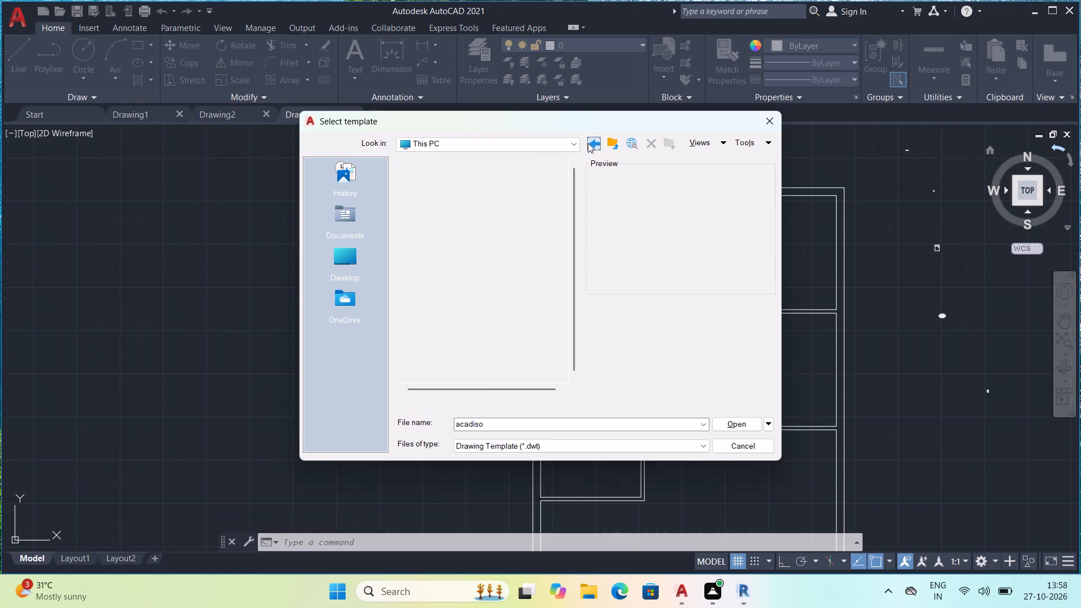
pyautogui.tripleClick(588, 143)
pyautogui.tripleClick(588, 143)
pyautogui.tripleClick(588, 143)
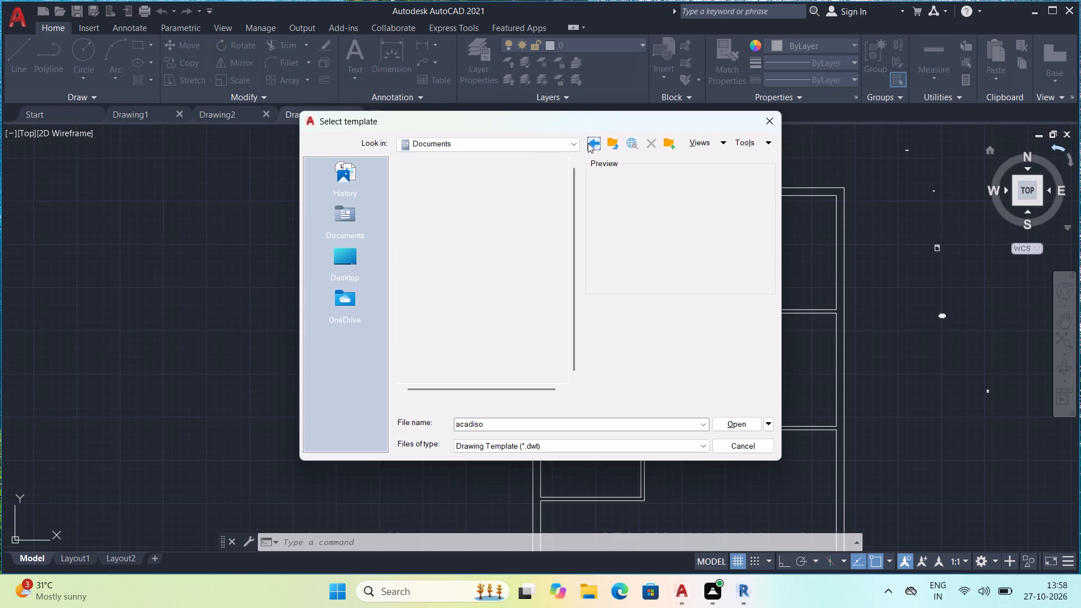
pyautogui.tripleClick(588, 143)
pyautogui.tripleClick(588, 143)
pyautogui.click(588, 145)
pyautogui.tripleClick(588, 145)
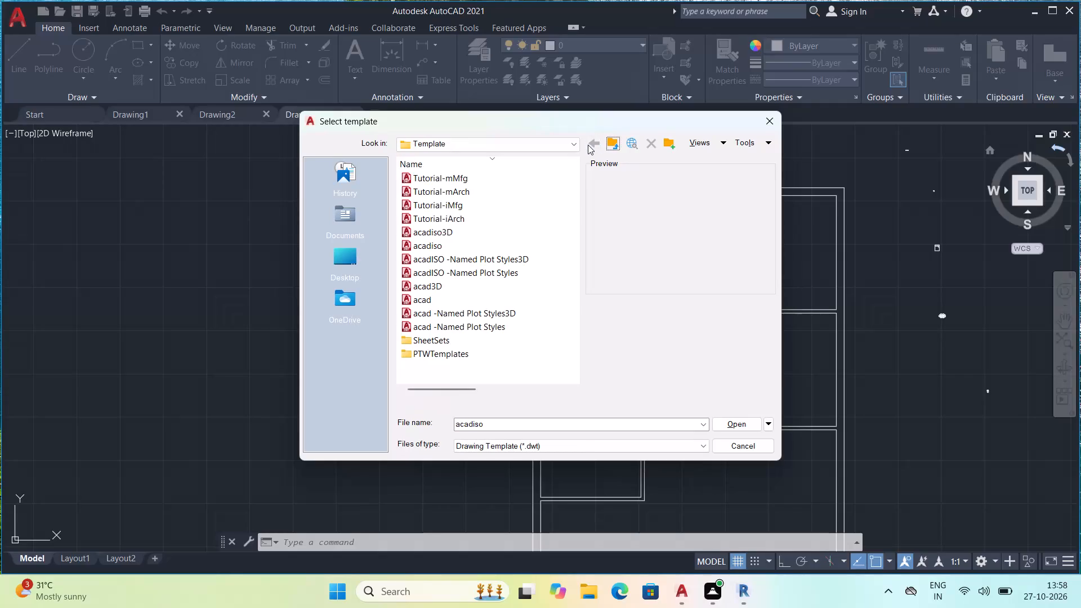
pyautogui.scroll(-7, 514, 207)
pyautogui.scroll(8, 519, 216)
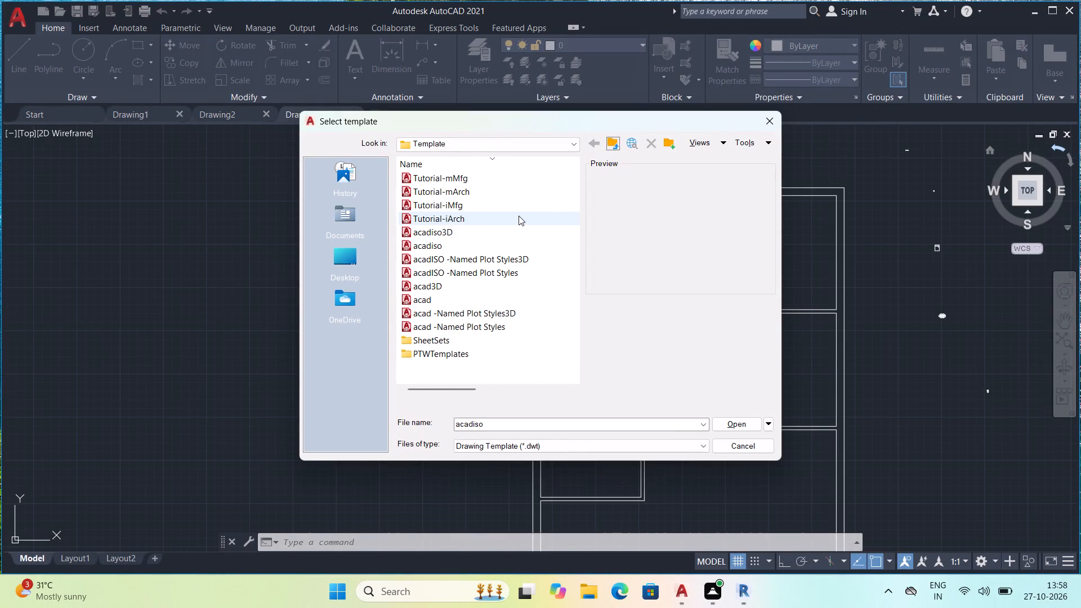
pyautogui.scroll(5, 519, 216)
pyautogui.click(775, 123)
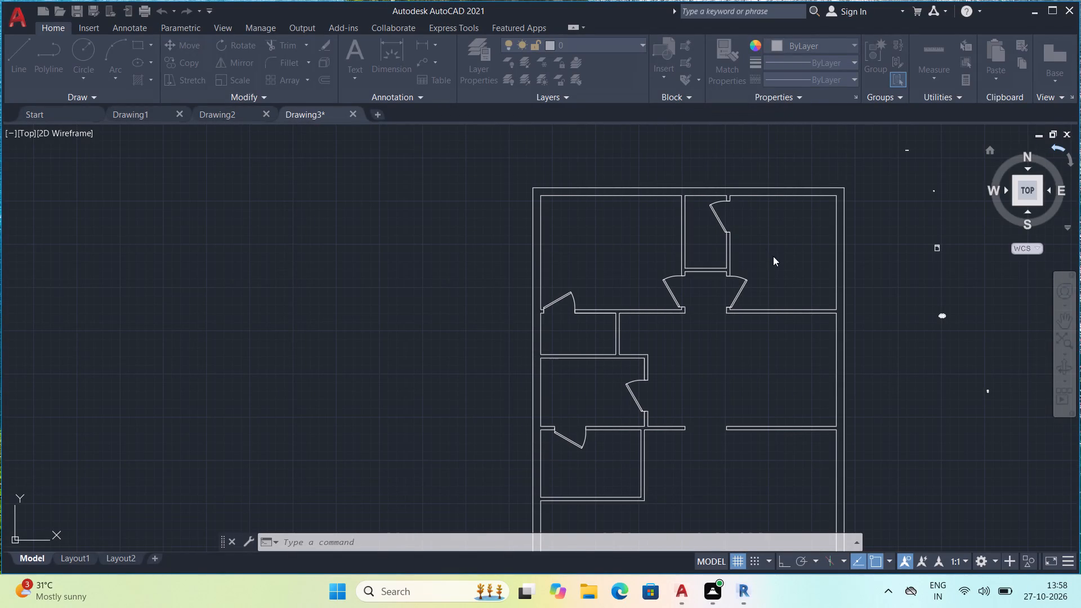
# Scale up the tiny bed block east of the house plan freehand, using a base point at its southeast corner.
pyautogui.moveTo(773, 256); pyautogui.dragTo(718, 262, button='middle')
pyautogui.moveTo(763, 243); pyautogui.dragTo(668, 220, button='middle')
pyautogui.scroll(1, 668, 220)
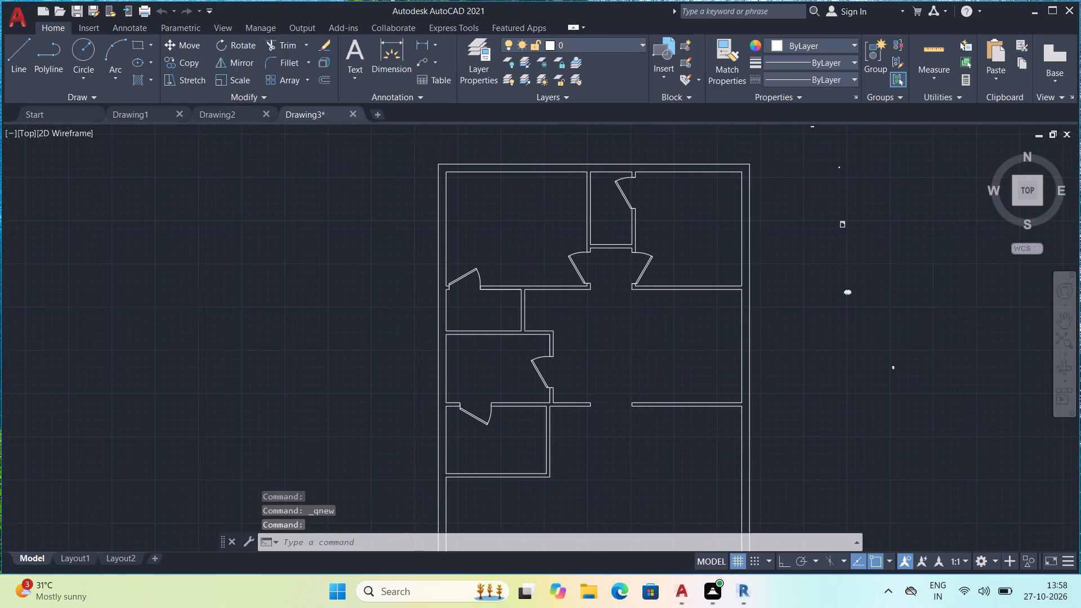
pyautogui.scroll(-1, 668, 220)
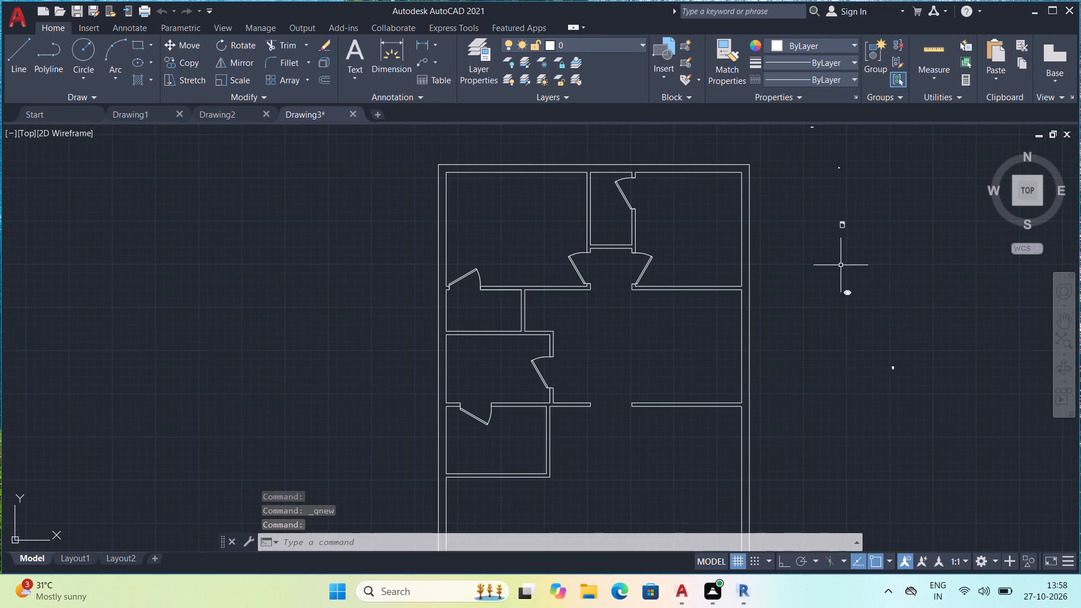
pyautogui.click(837, 215)
pyautogui.click(862, 262)
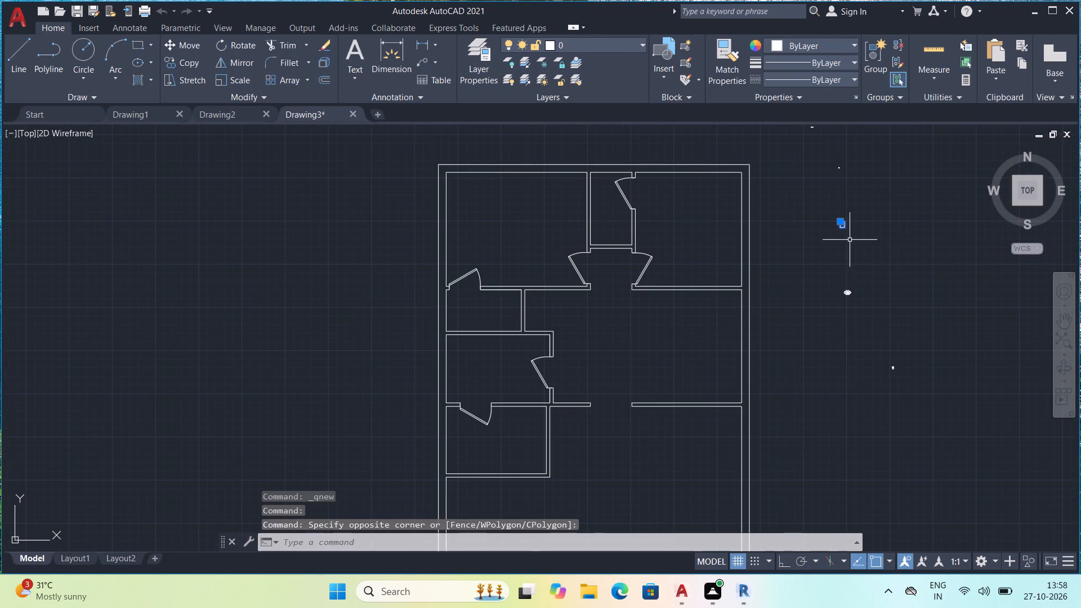
pyautogui.press('s')
pyautogui.press('c')
pyautogui.press('space')
pyautogui.click(843, 226)
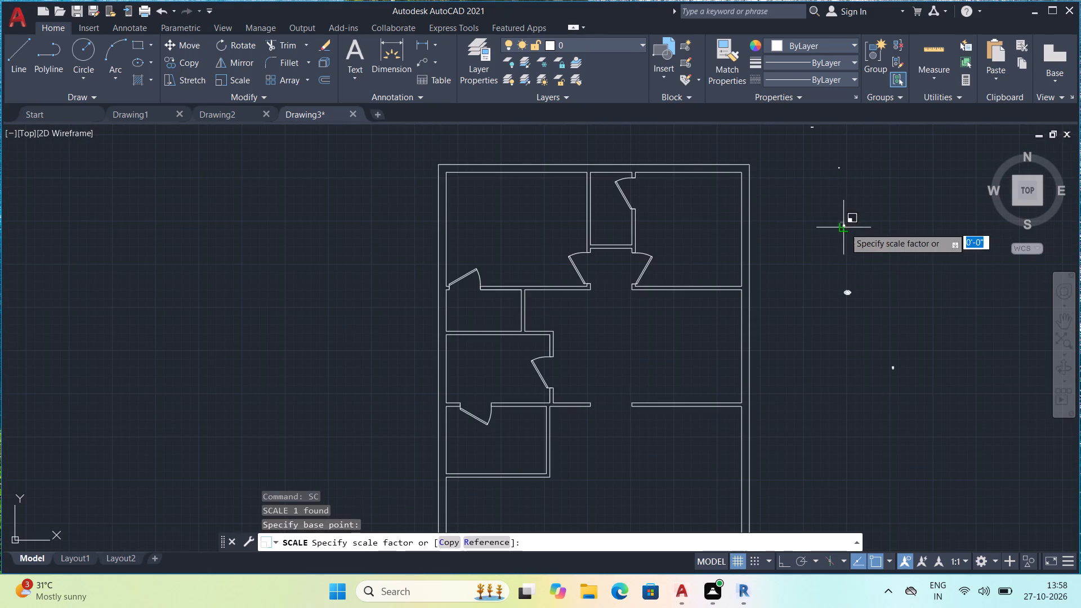
pyautogui.click(869, 236)
# Move the enlarged bed block south to the clear area east of the plan's middle rooms.
pyautogui.click(832, 180)
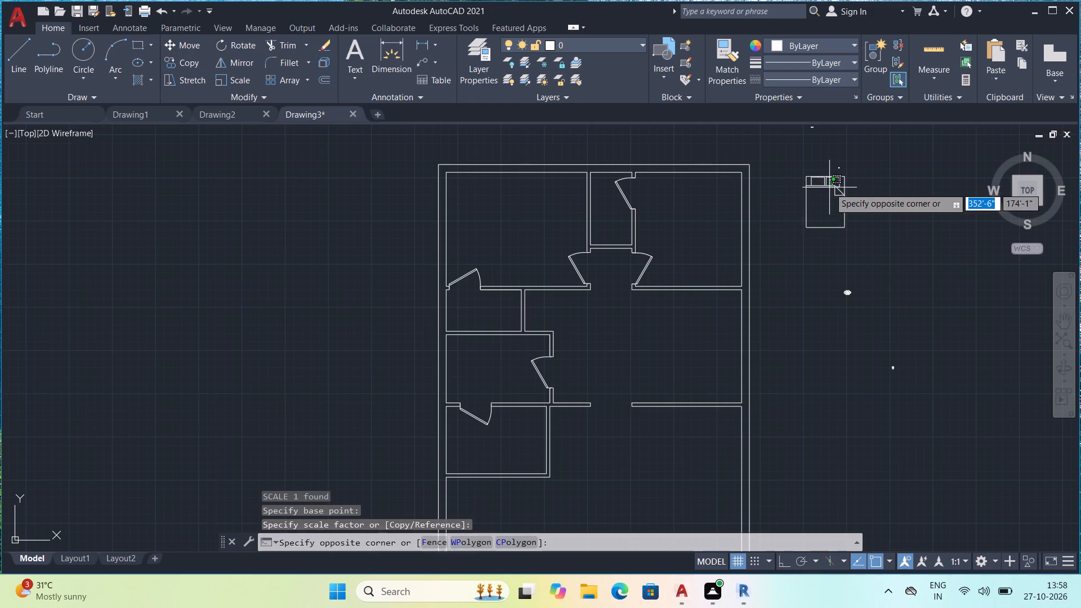
pyautogui.click(829, 187)
pyautogui.press('m')
pyautogui.press('space')
pyautogui.moveTo(827, 185); pyautogui.dragTo(823, 194)
pyautogui.click(821, 354)
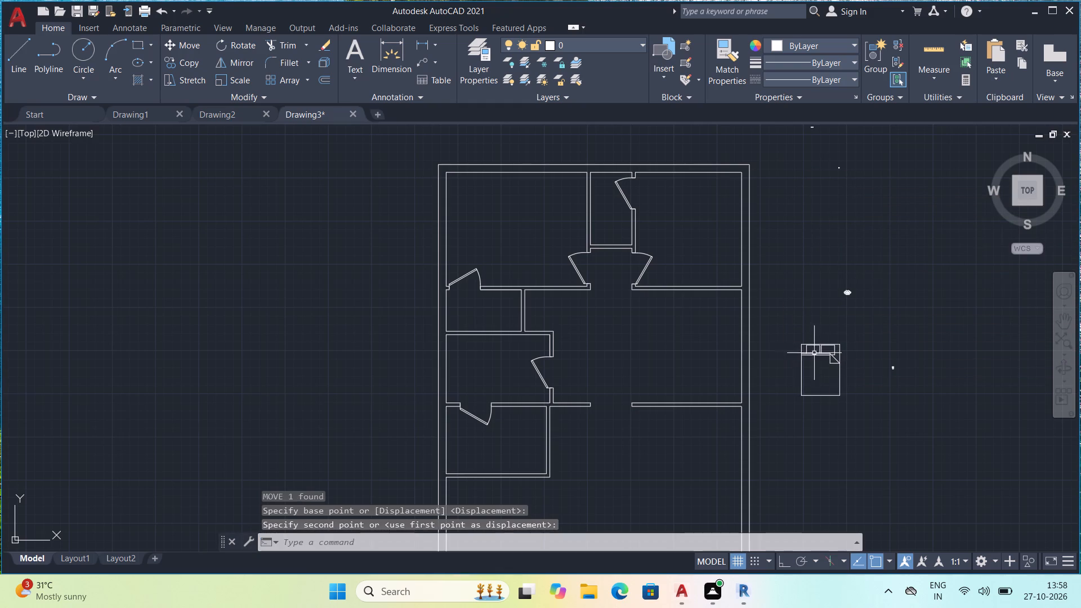
# Copy the bed block into the northeast bedroom, with its head near the north wall.
pyautogui.click(810, 350)
pyautogui.doubleClick(808, 349)
pyautogui.click(806, 349)
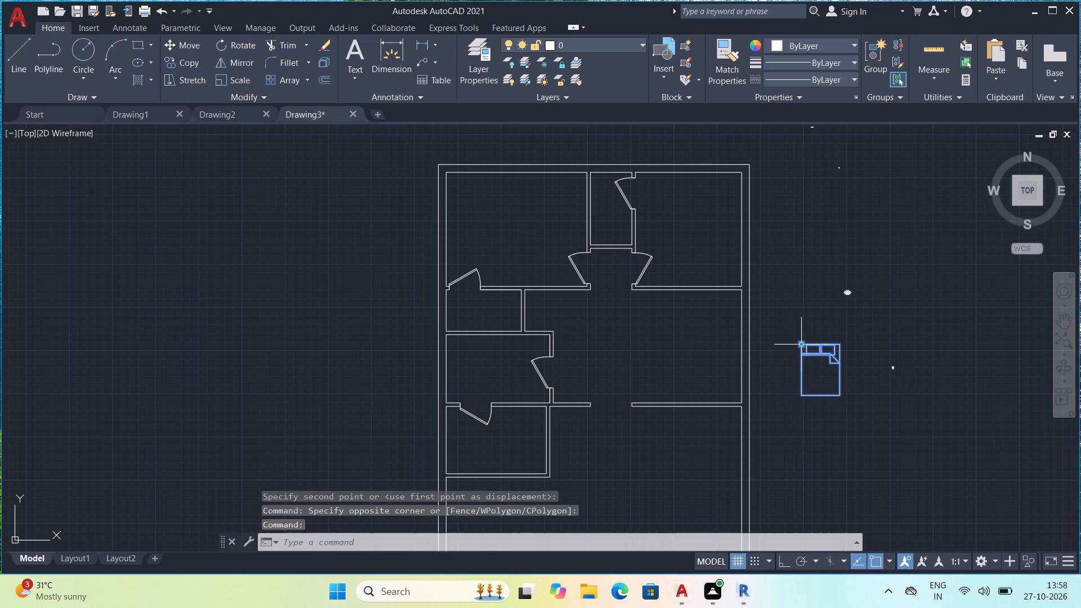
pyautogui.press('c')
pyautogui.write('o')
pyautogui.press('space')
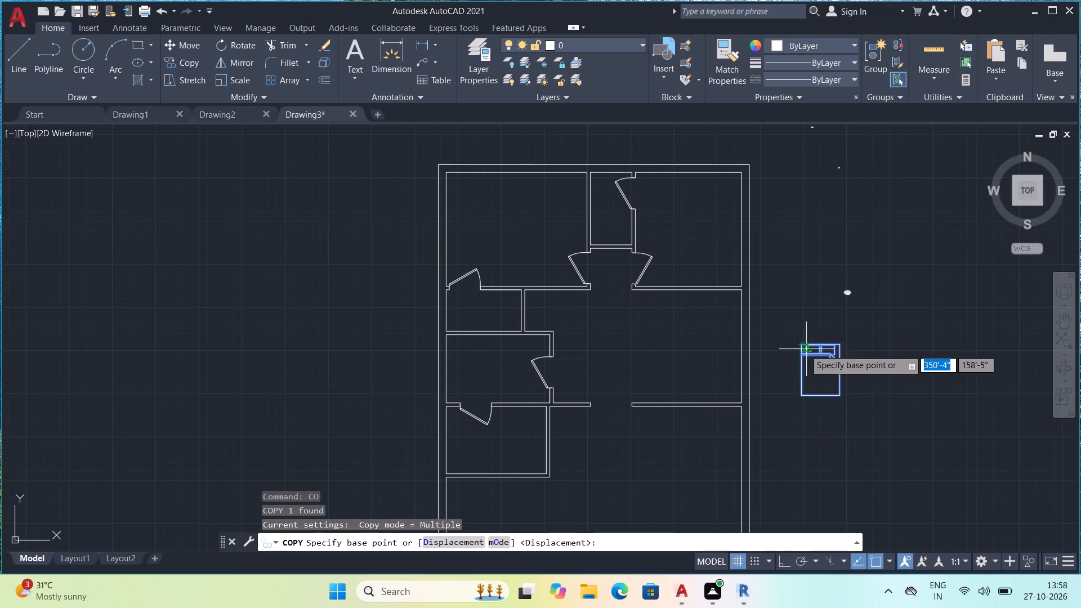
pyautogui.click(805, 349)
pyautogui.scroll(2, 668, 203)
pyautogui.moveTo(696, 185); pyautogui.dragTo(672, 249, button='middle')
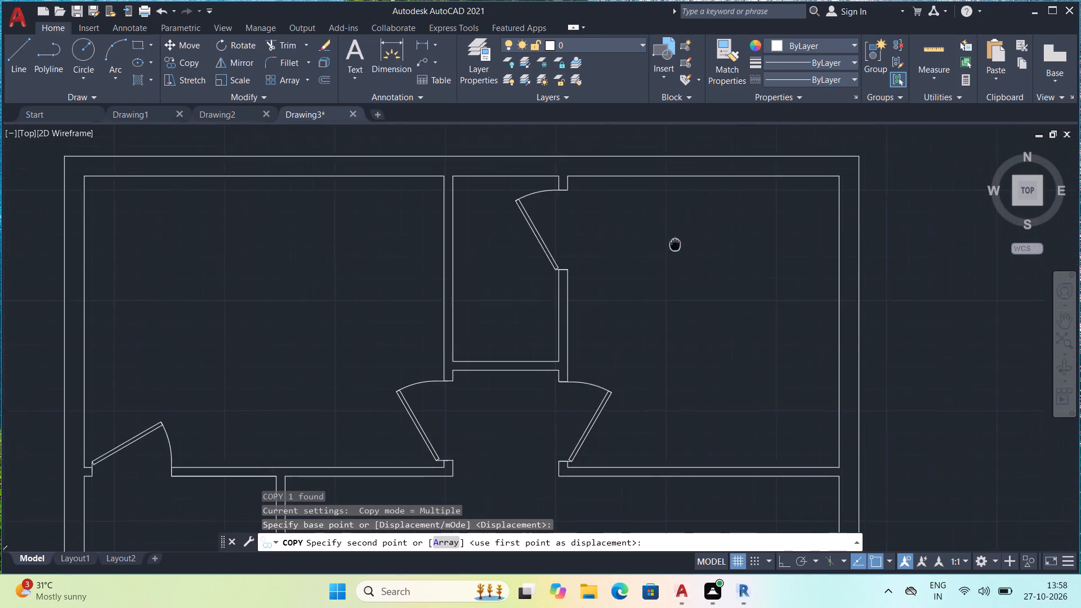
pyautogui.moveTo(672, 249); pyautogui.dragTo(659, 267, button='middle')
pyautogui.scroll(1, 667, 233)
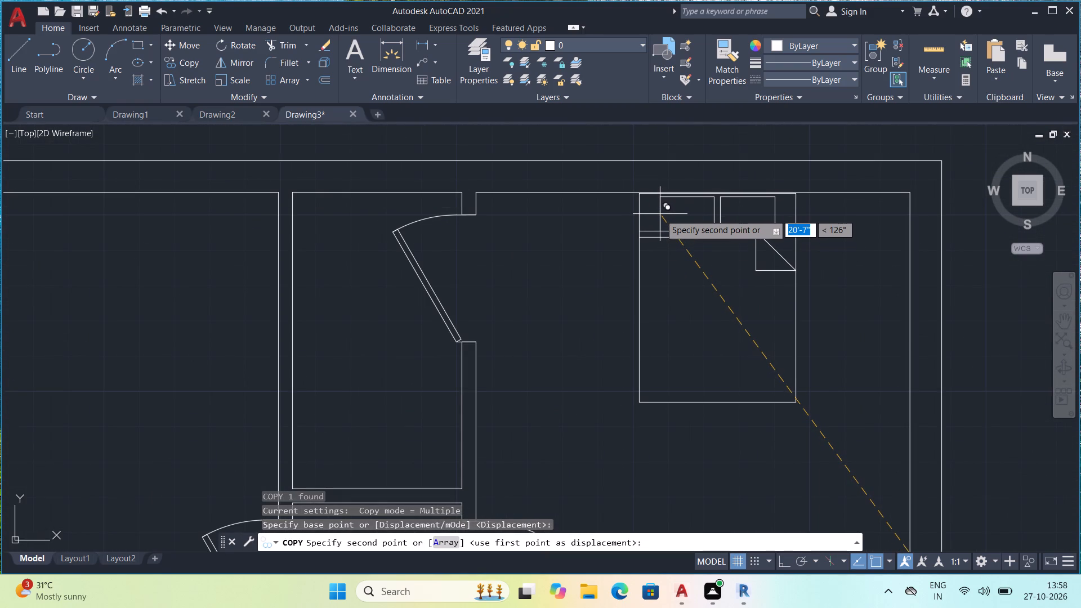
pyautogui.click(661, 219)
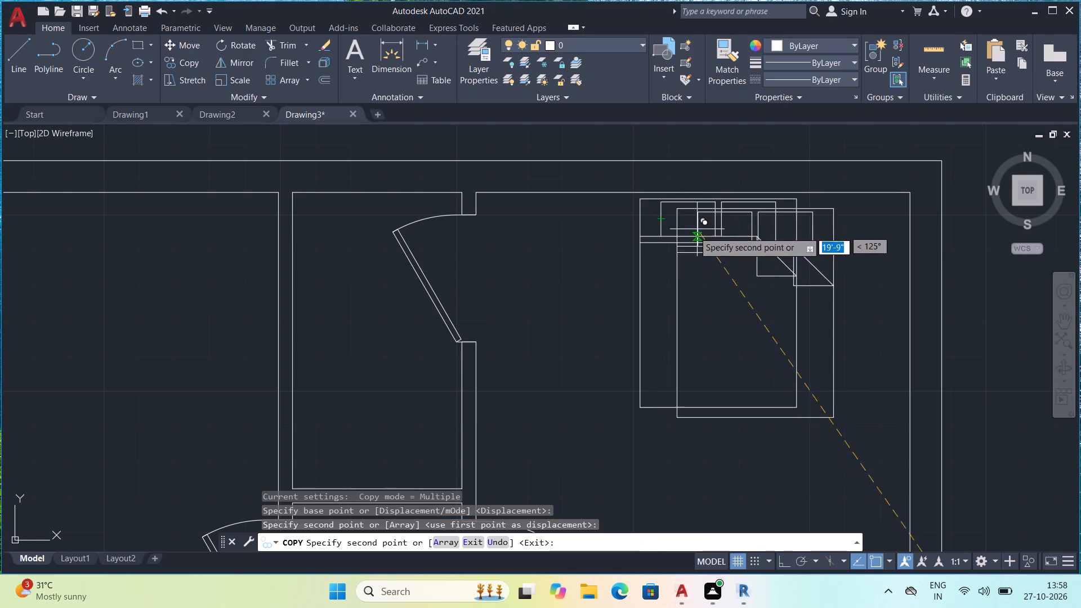
# Place another copy of the bed block in the northwest bedroom, in the upper middle of the room, and finish copying.
pyautogui.scroll(-2, 454, 213)
pyautogui.moveTo(256, 236); pyautogui.dragTo(480, 252, button='middle')
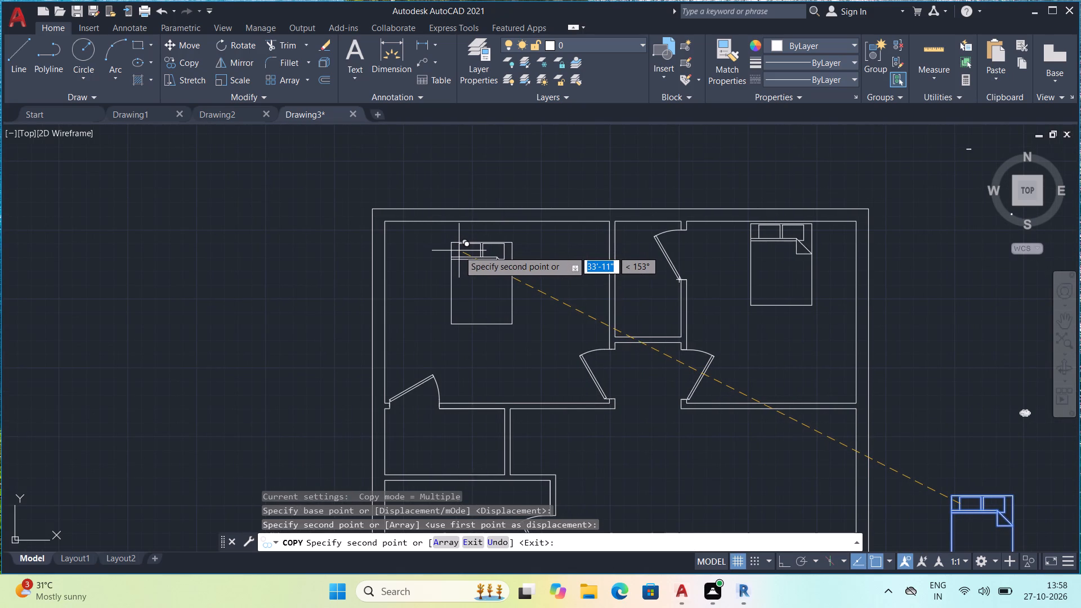
pyautogui.click(459, 251)
pyautogui.press('Escape')
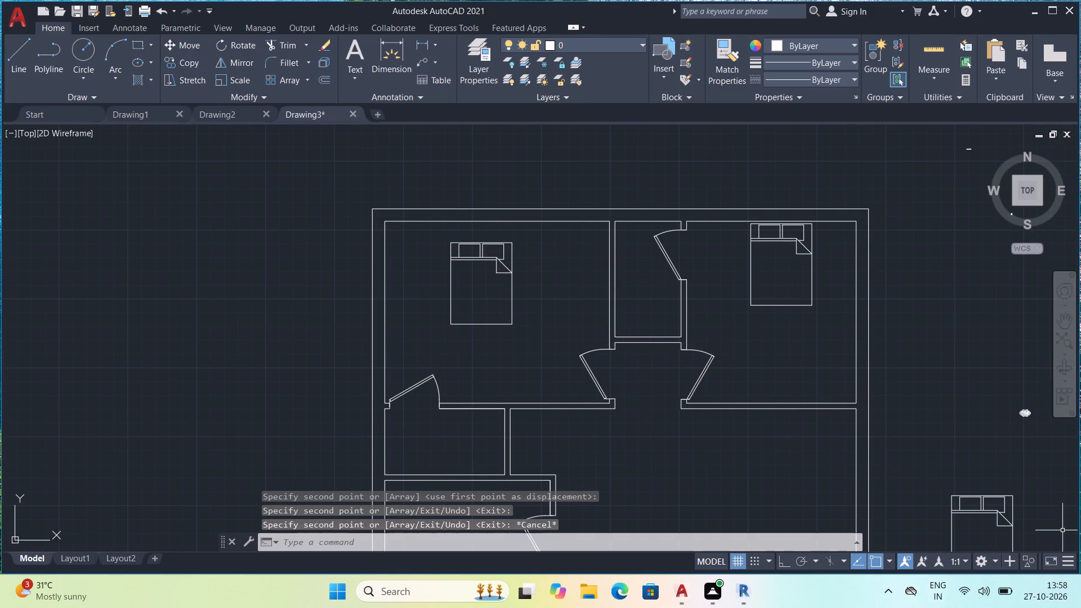
# Scale up the northwest bedroom's bed freehand to more than double its size, using its southwest corner as base point.
pyautogui.click(454, 260)
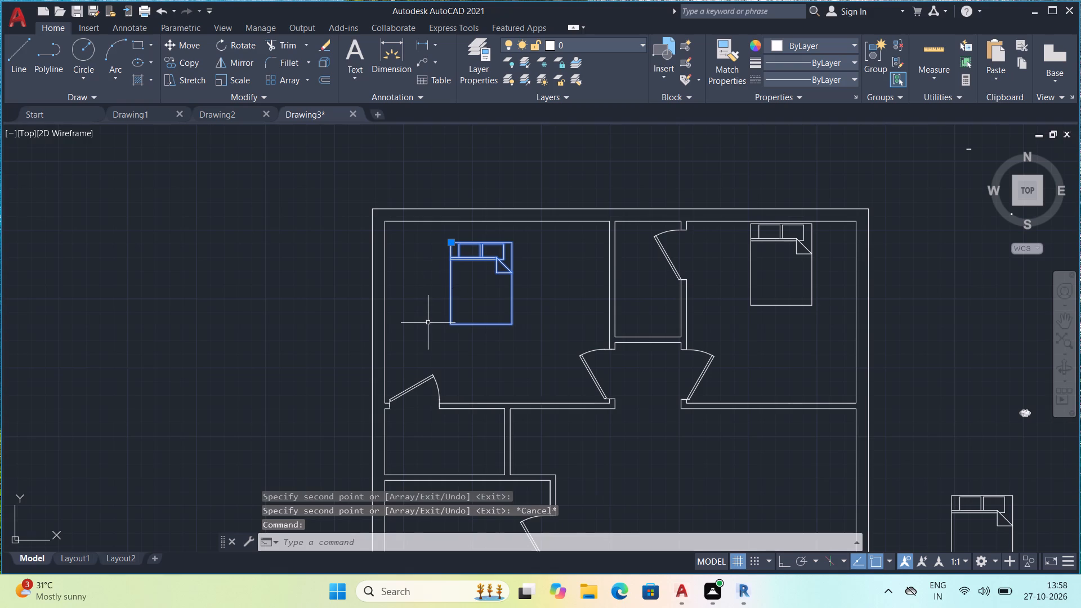
pyautogui.press('s')
pyautogui.write('c')
pyautogui.press('space')
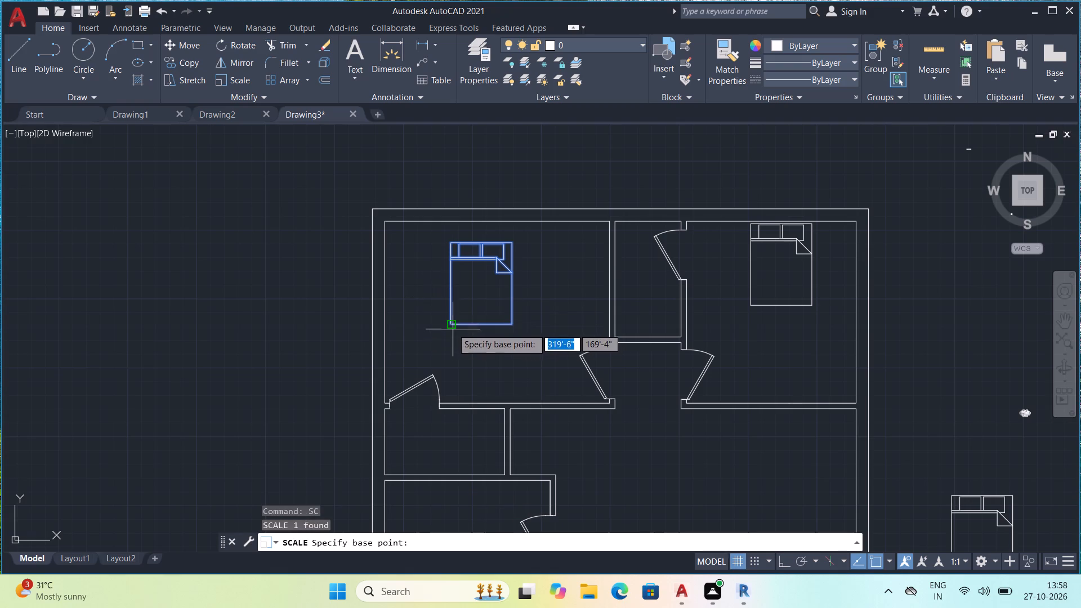
pyautogui.click(449, 323)
pyautogui.click(500, 398)
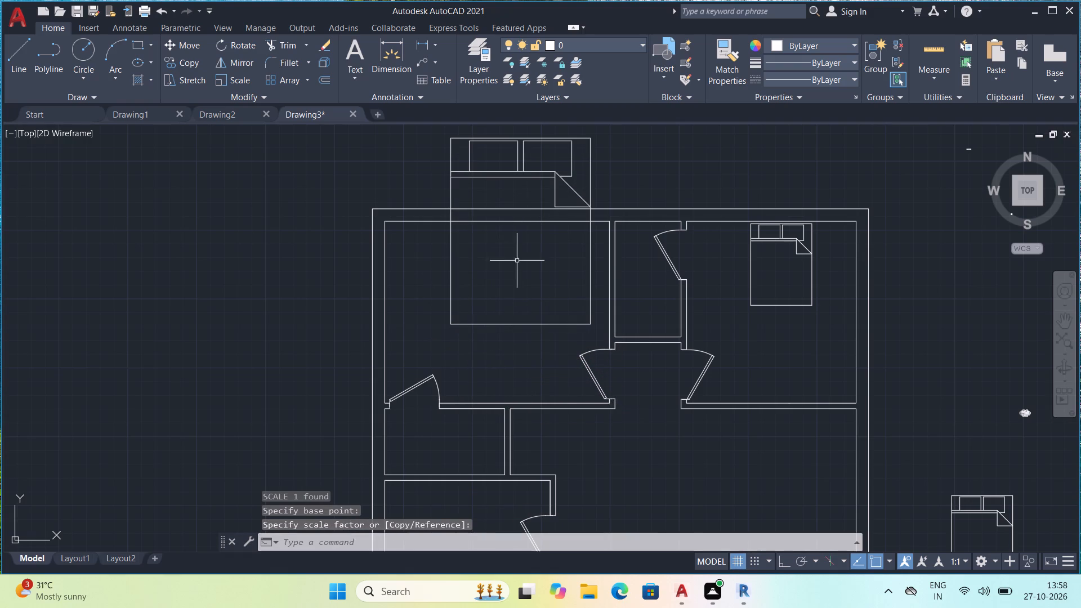
# Move the enlarged bed out of the northwest bedroom to the clear area west of the house plan.
pyautogui.click(535, 167)
pyautogui.click(530, 175)
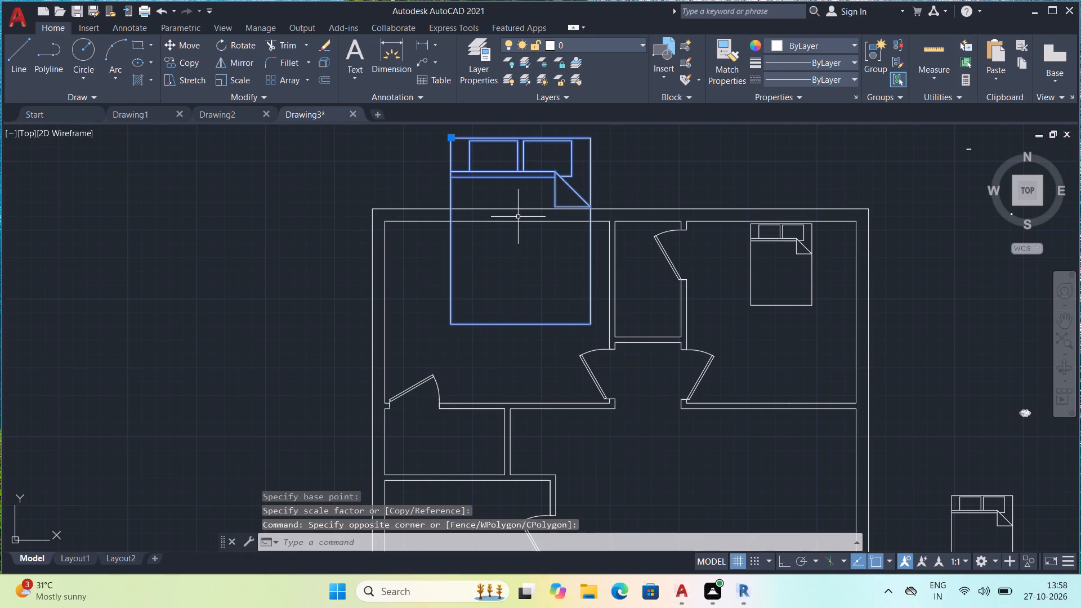
pyautogui.write('m')
pyautogui.press('space')
pyautogui.click(519, 169)
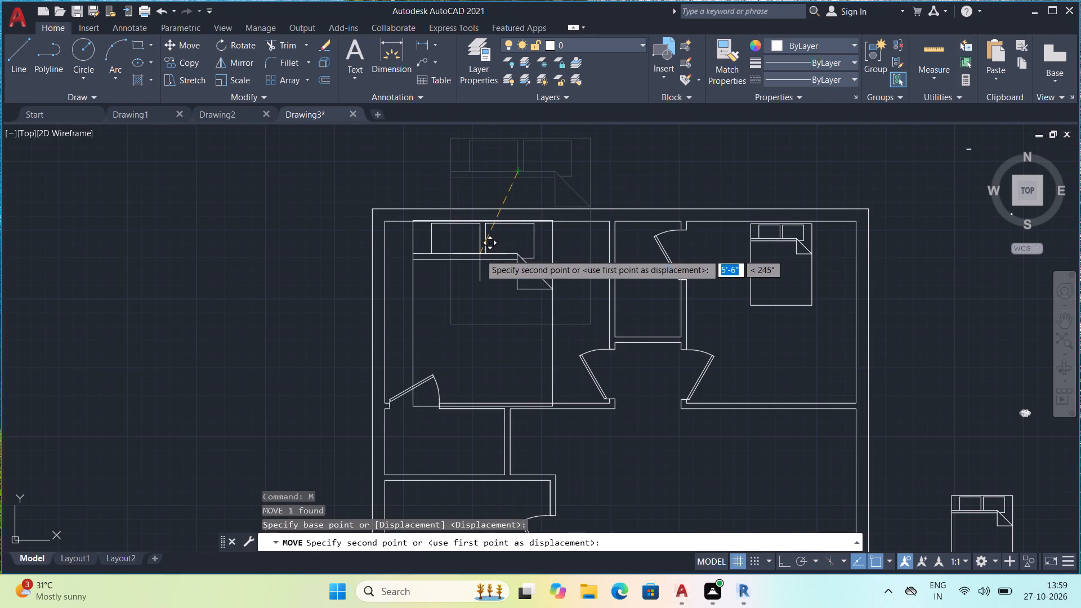
pyautogui.click(197, 234)
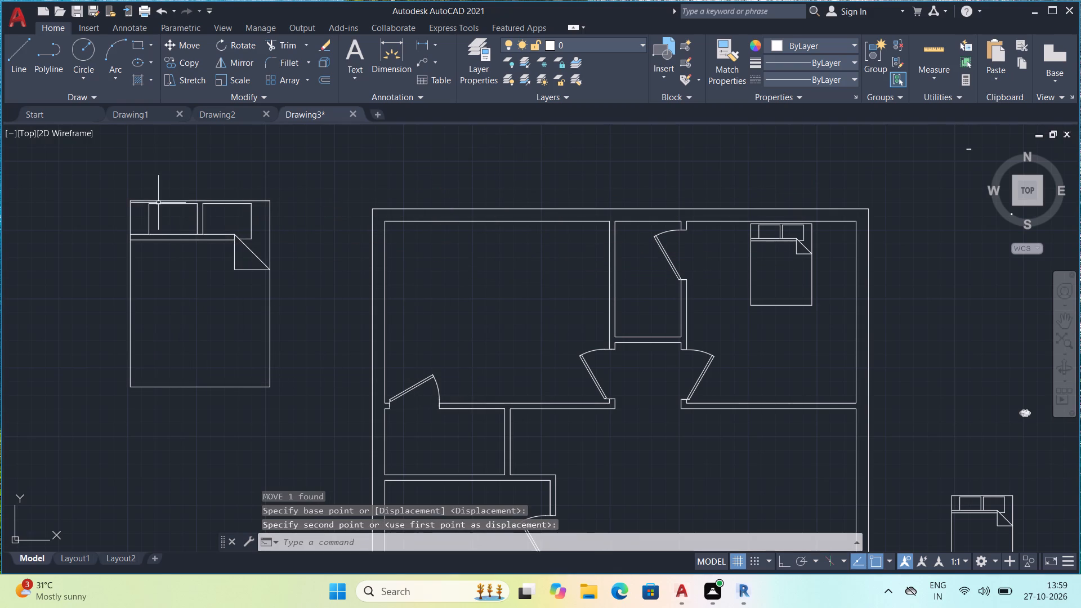
# Scale the bed west of the plan down slightly freehand, using its southwest corner as base point.
pyautogui.click(141, 204)
pyautogui.click(142, 200)
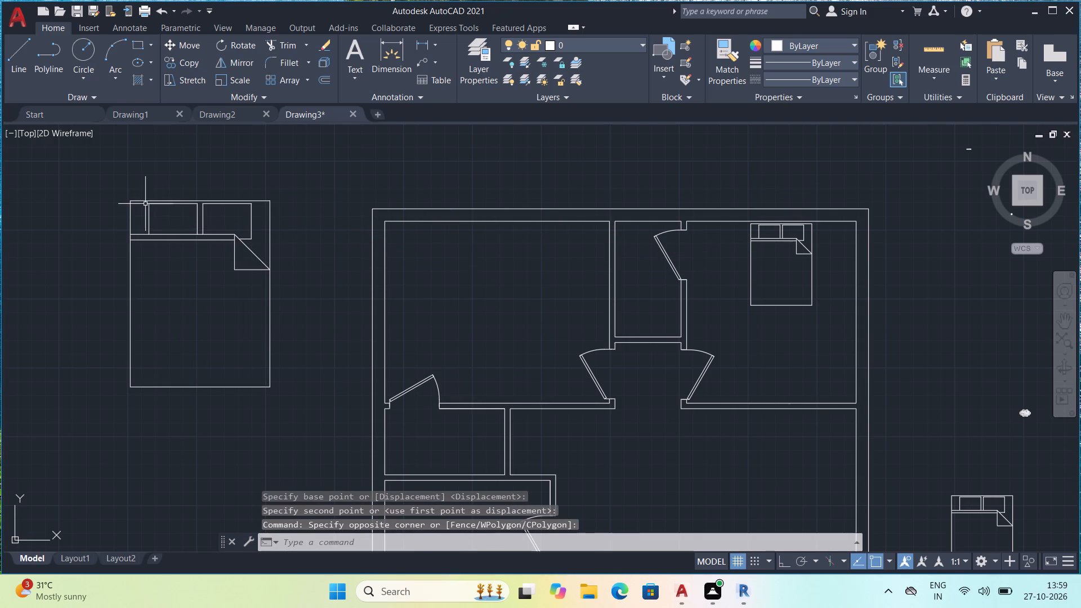
pyautogui.moveTo(174, 229); pyautogui.dragTo(187, 241)
pyautogui.moveTo(234, 284); pyautogui.dragTo(242, 292)
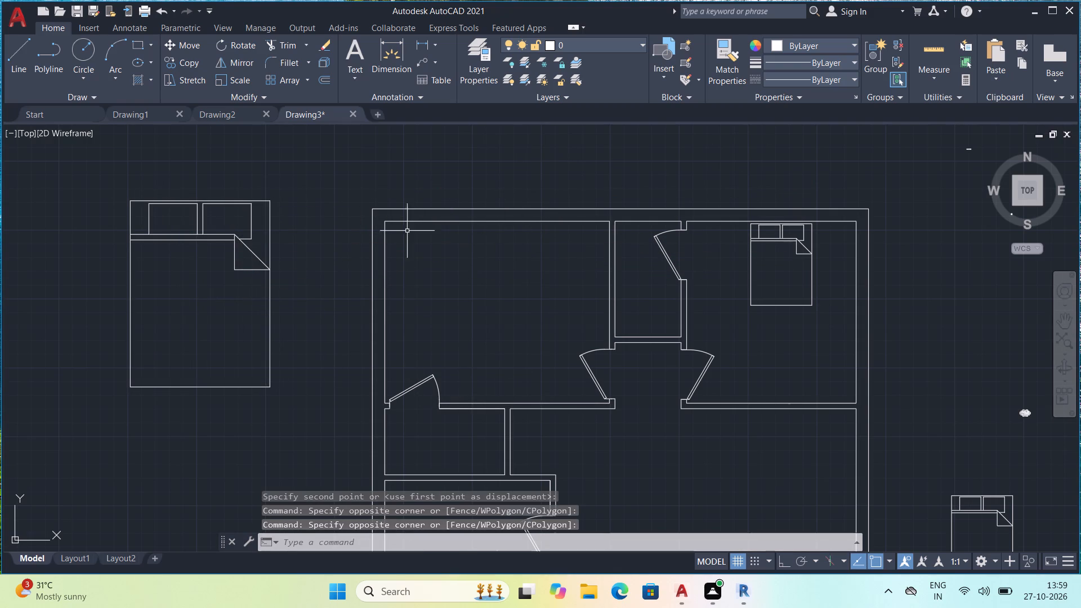
pyautogui.click(271, 200)
pyautogui.write('sc')
pyautogui.press('space')
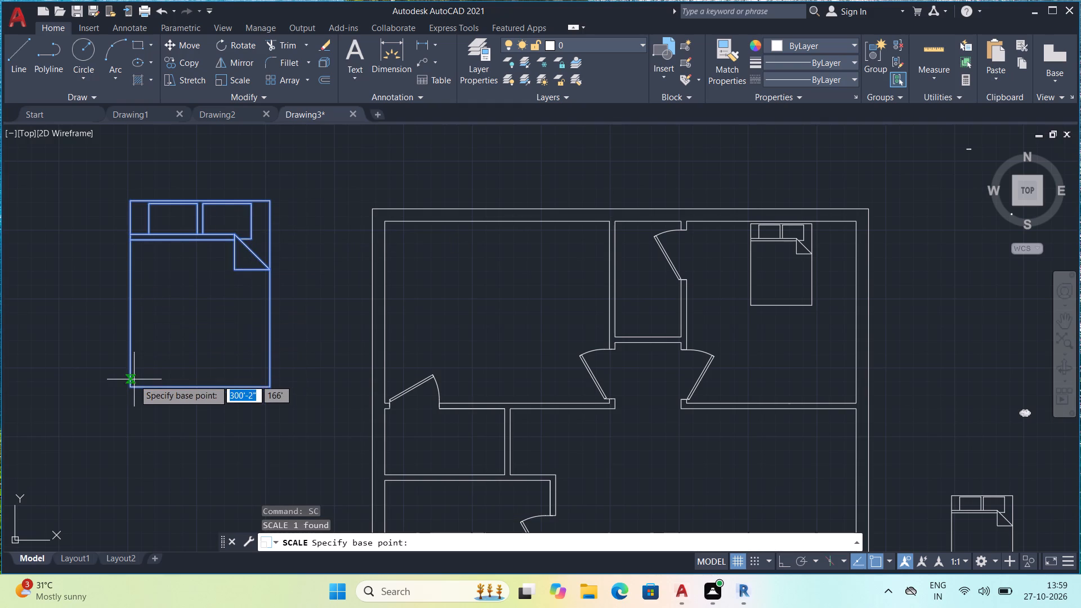
pyautogui.click(135, 386)
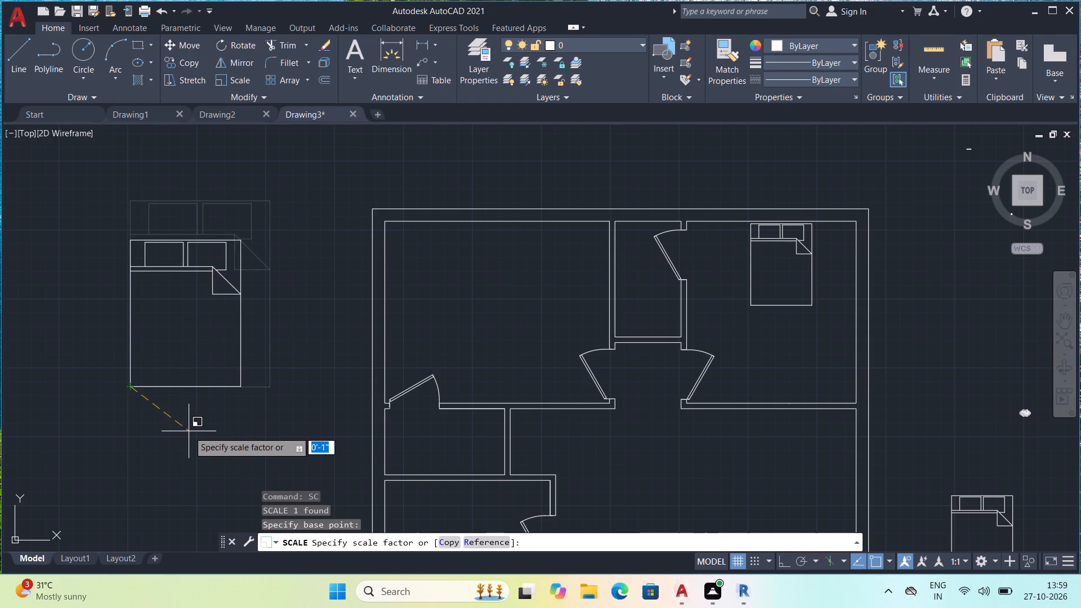
pyautogui.click(204, 425)
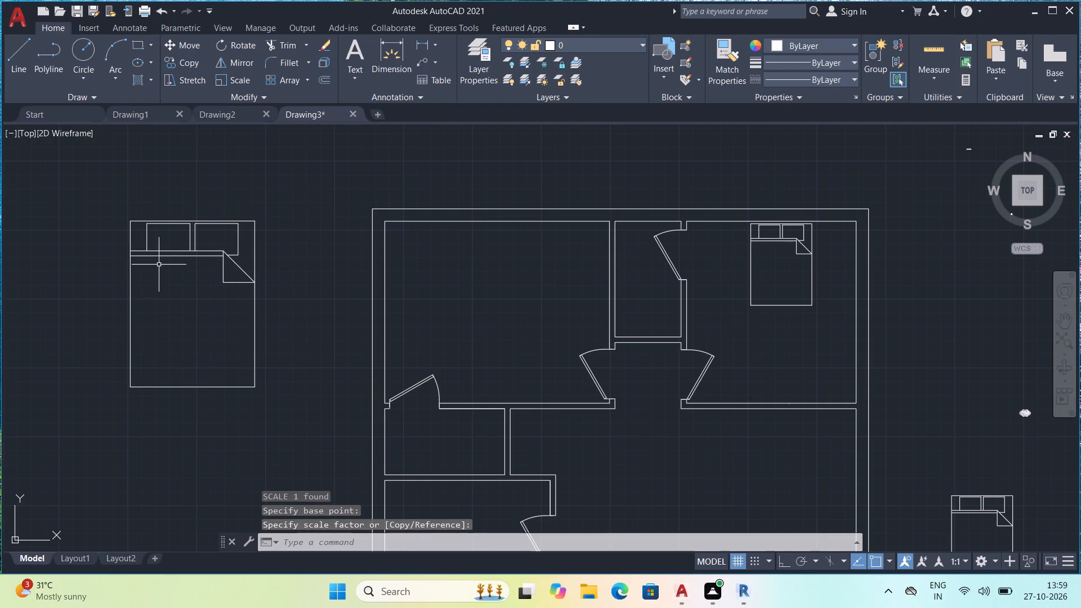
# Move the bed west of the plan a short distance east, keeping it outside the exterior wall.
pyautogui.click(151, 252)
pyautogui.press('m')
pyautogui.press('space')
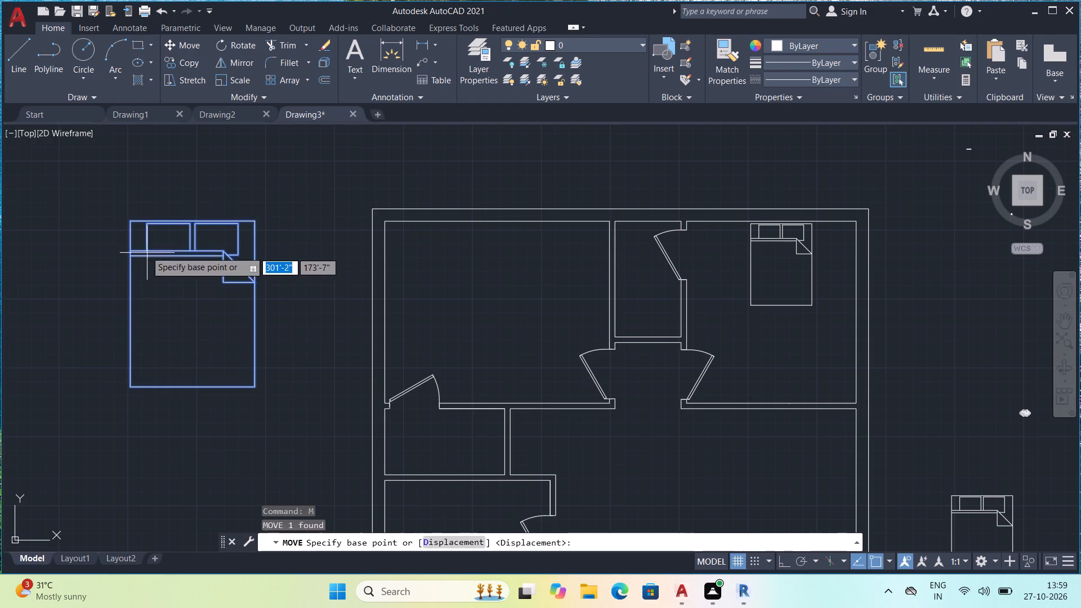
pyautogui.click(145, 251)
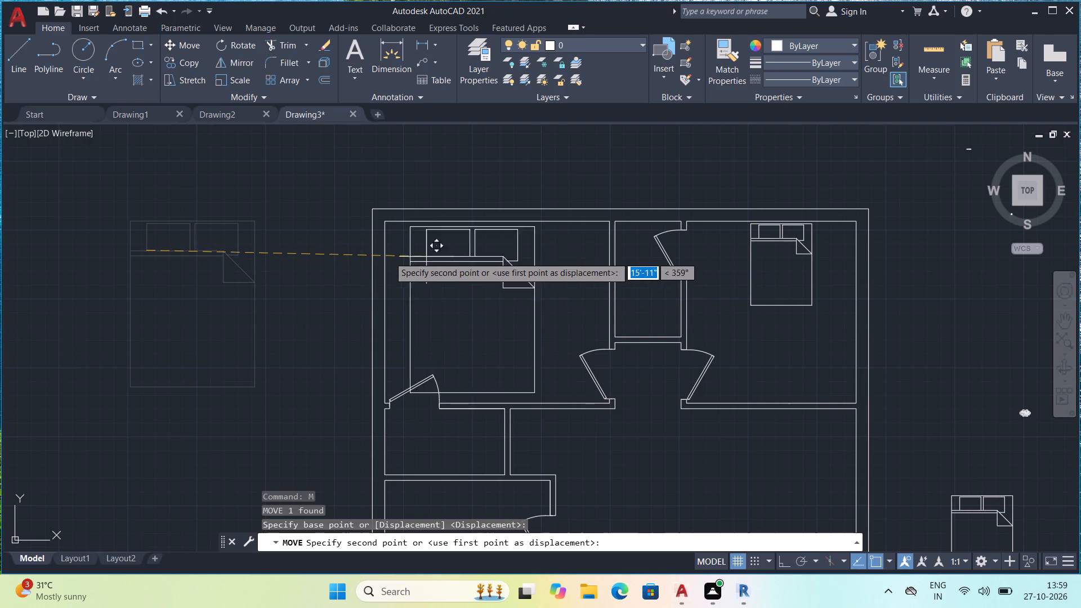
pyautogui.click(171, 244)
# Scale the bed west of the plan down further freehand to about four fifths, using its southwest corner as base point.
pyautogui.click(176, 240)
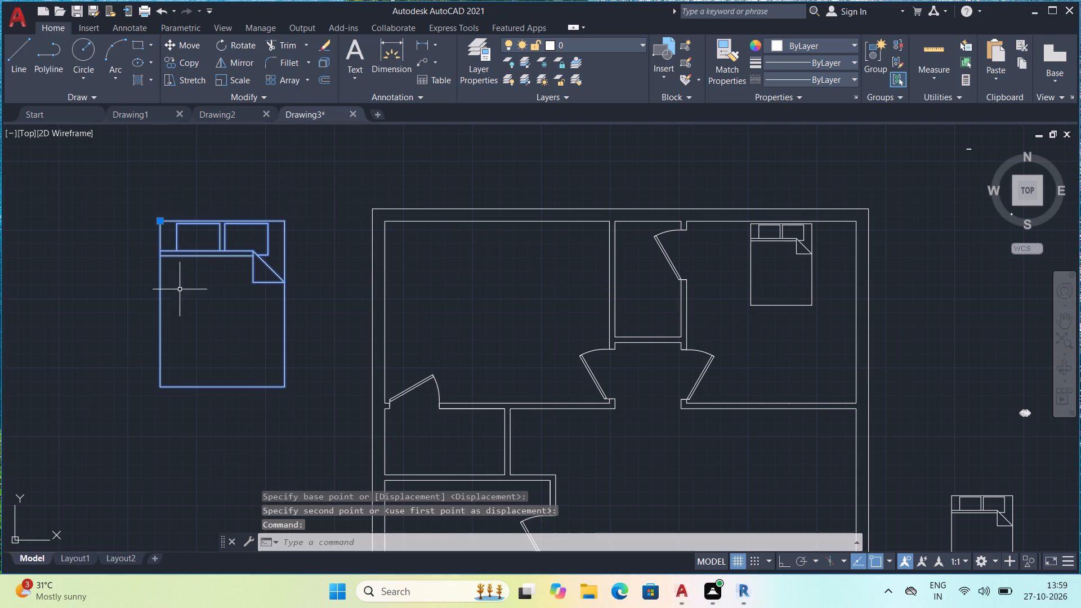
pyautogui.write('sc')
pyautogui.press('space')
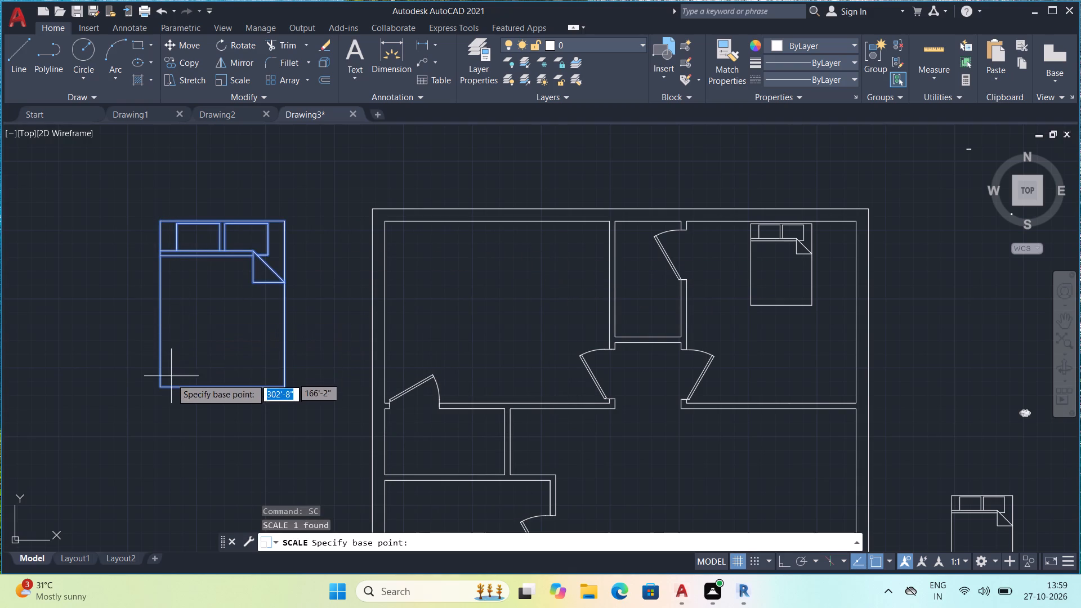
pyautogui.click(162, 386)
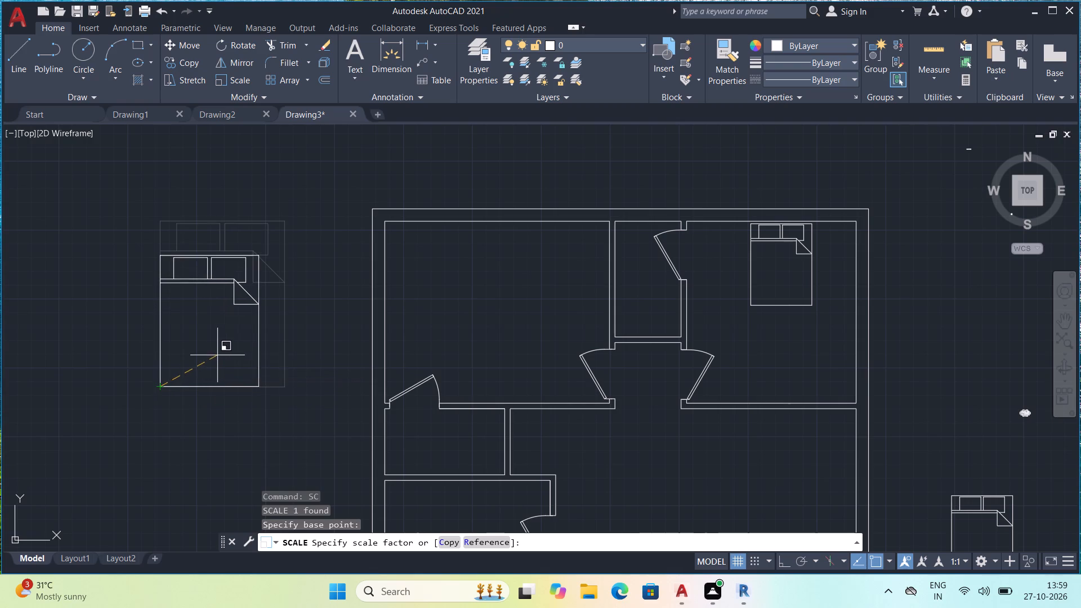
pyautogui.click(217, 355)
# Move the resized bed into the northwest bedroom, with its head near the north wall.
pyautogui.click(224, 284)
pyautogui.write('m')
pyautogui.press('space')
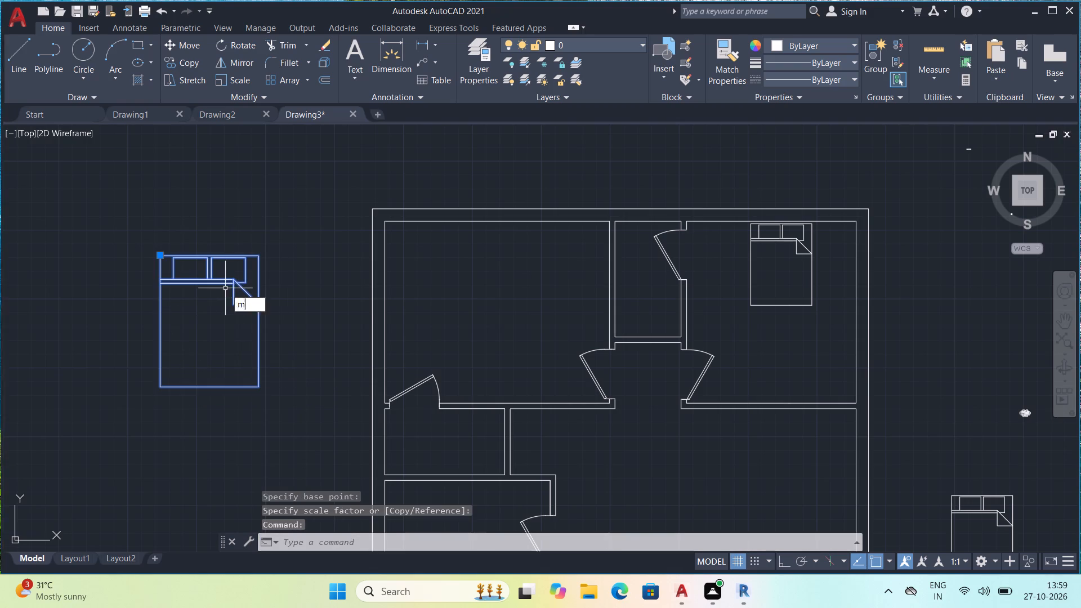
pyautogui.click(215, 272)
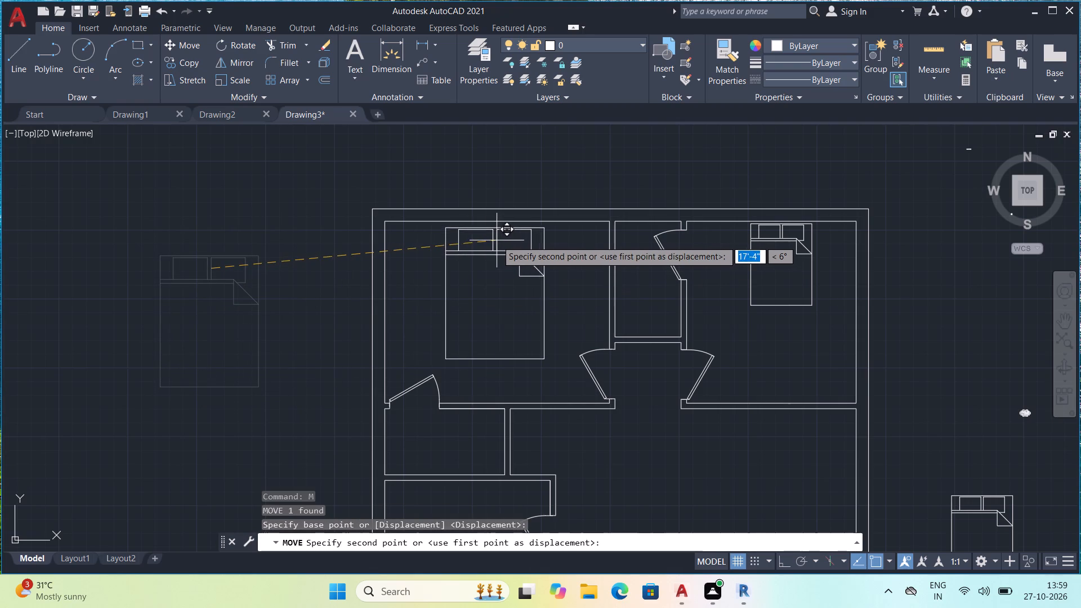
pyautogui.click(490, 239)
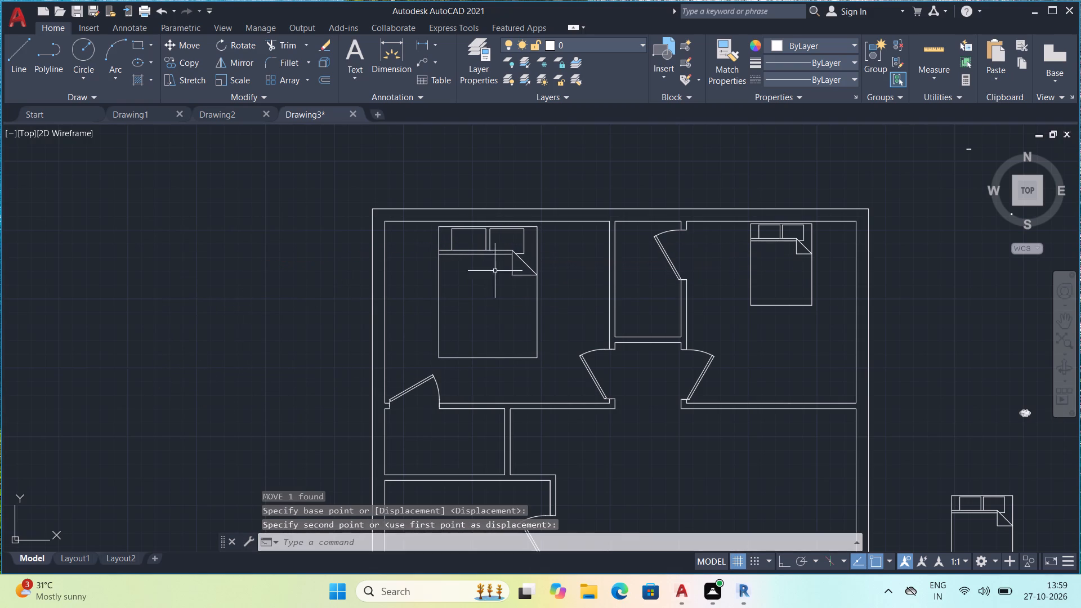
# Flip the door in the northwest bedroom's south wall so it swings south into the small adjoining room.
pyautogui.click(428, 378)
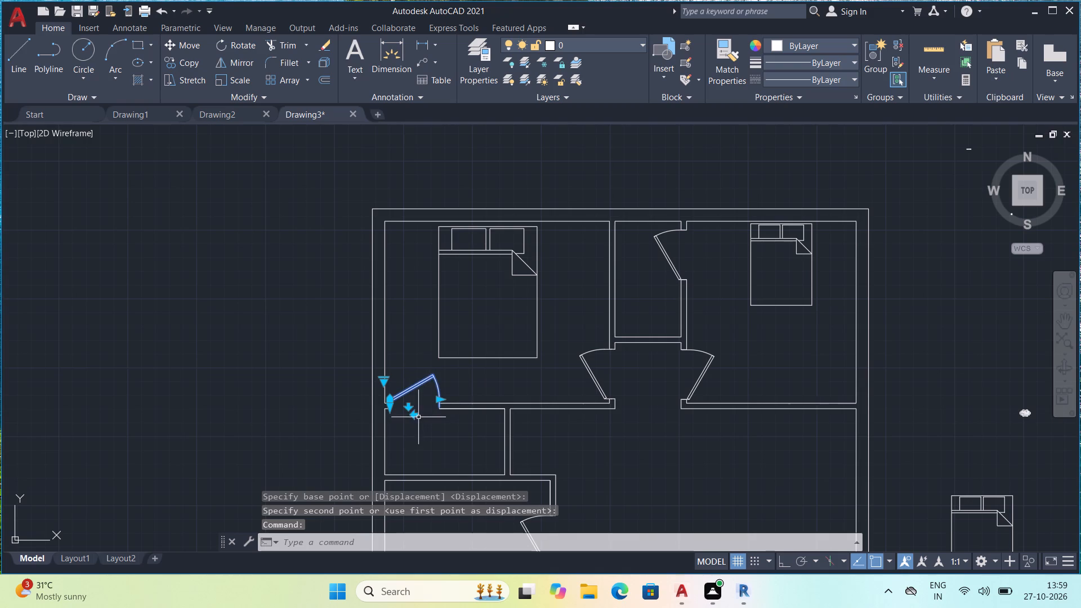
pyautogui.click(406, 404)
pyautogui.press('Escape')
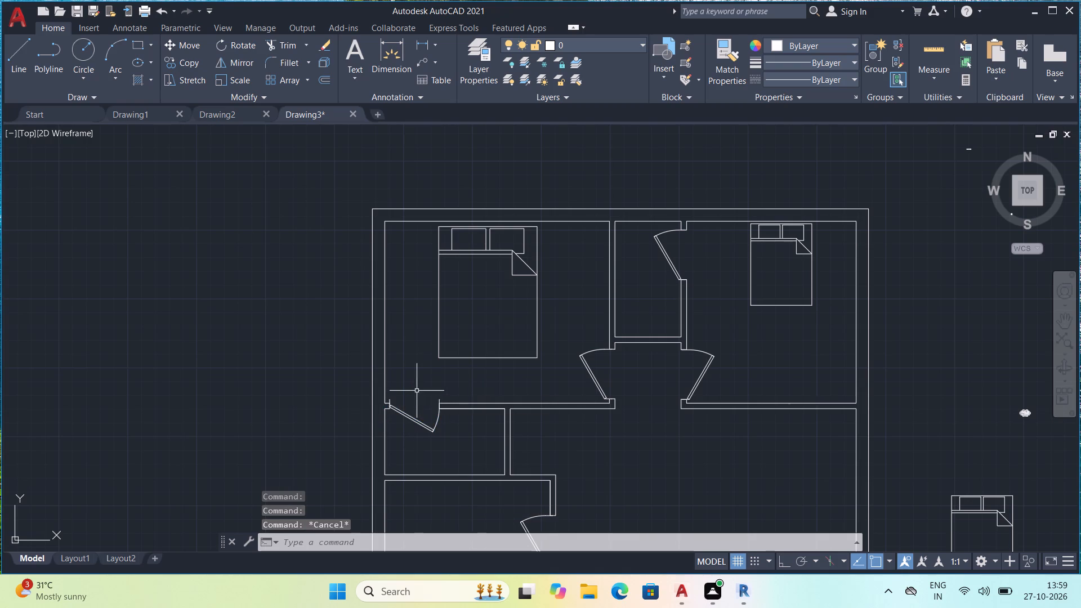
# Move the flipped door straight south about 5" along the west jamb of its wall opening.
pyautogui.click(432, 421)
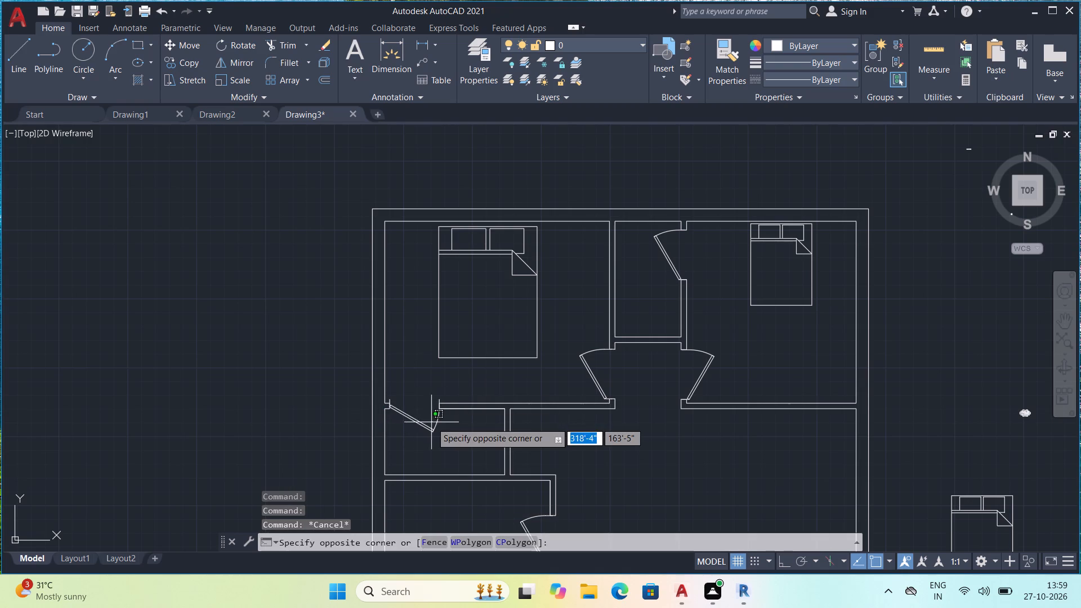
pyautogui.tripleClick(431, 425)
pyautogui.write('m')
pyautogui.press('space')
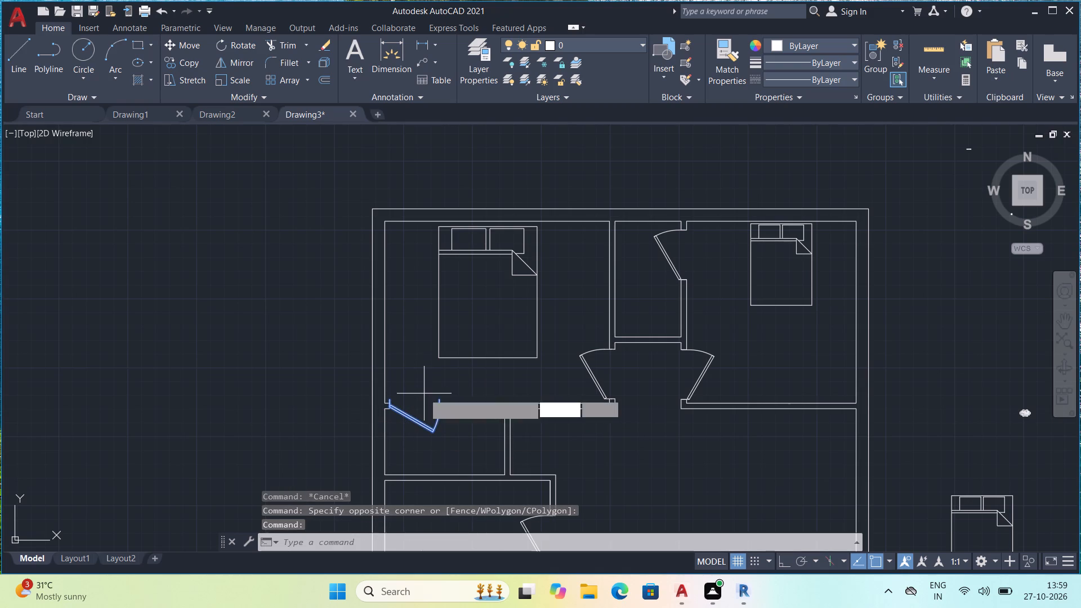
pyautogui.moveTo(424, 394); pyautogui.dragTo(450, 287, button='middle')
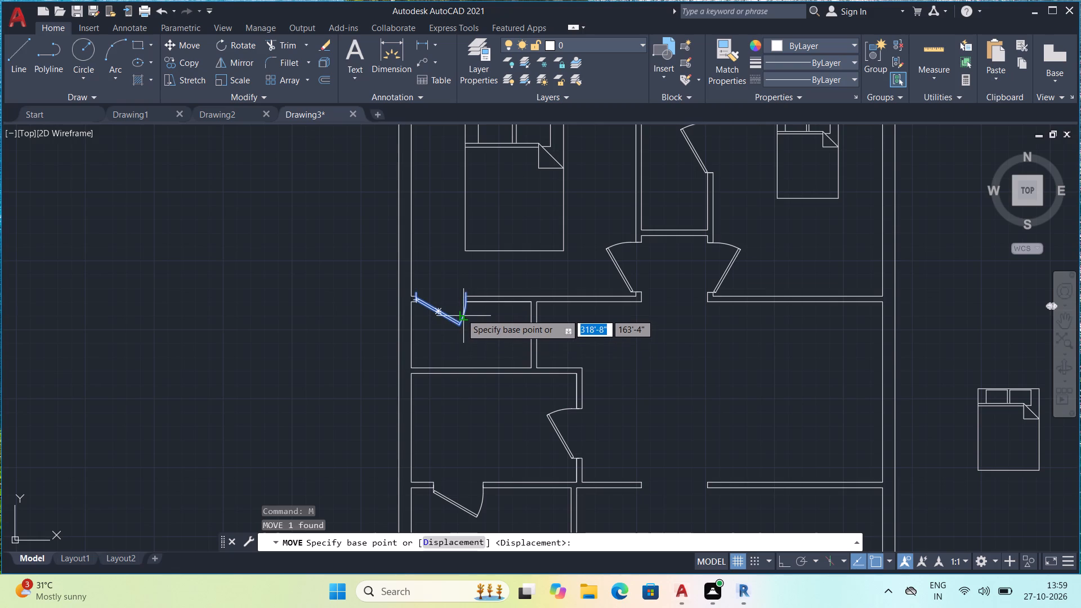
pyautogui.scroll(2, 441, 299)
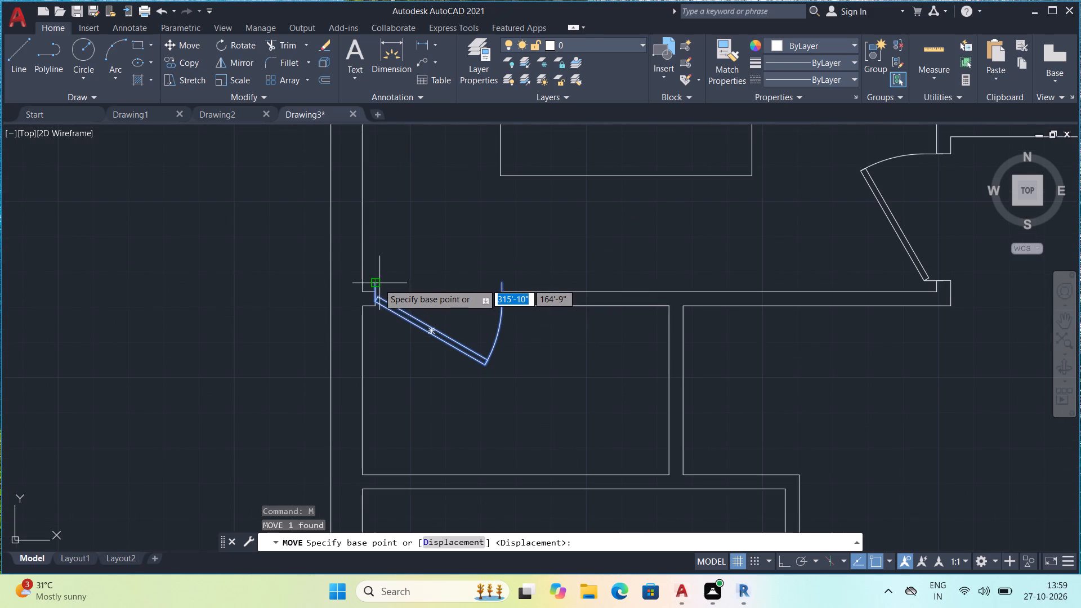
pyautogui.click(378, 283)
pyautogui.scroll(2, 378, 293)
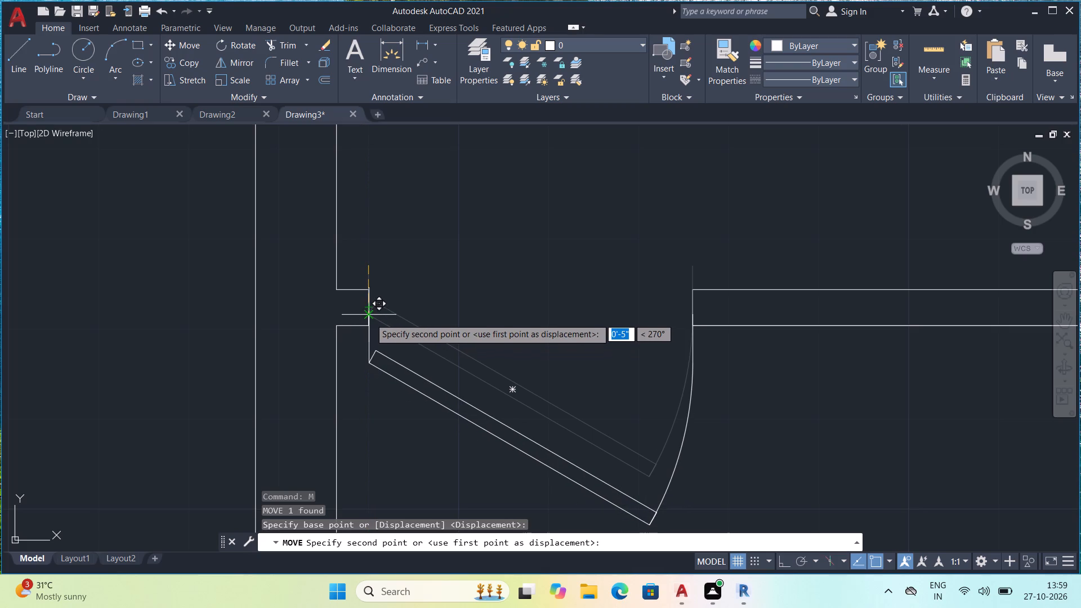
pyautogui.click(370, 318)
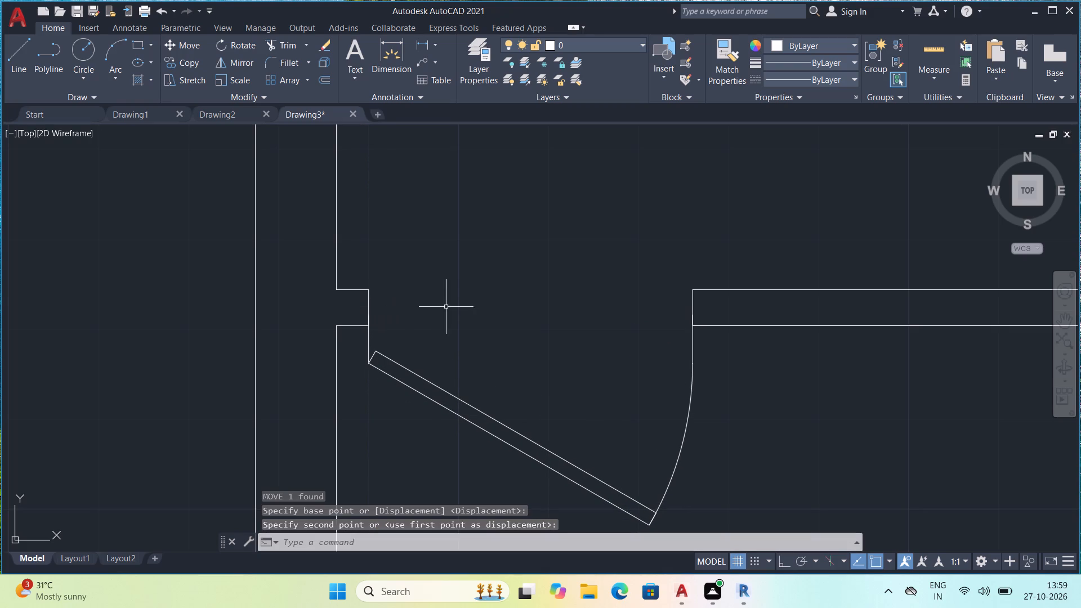
pyautogui.press('Escape')
# Erase the spare bed block lying outside the plan to the east.
pyautogui.scroll(-5, 449, 307)
pyautogui.moveTo(462, 291); pyautogui.dragTo(458, 339, button='middle')
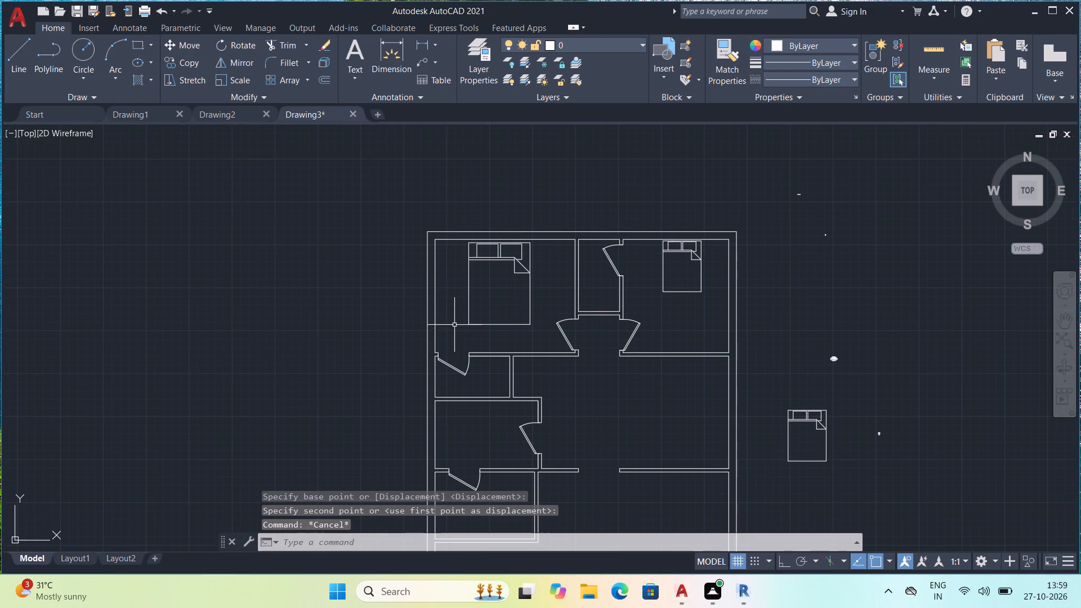
pyautogui.scroll(1, 464, 318)
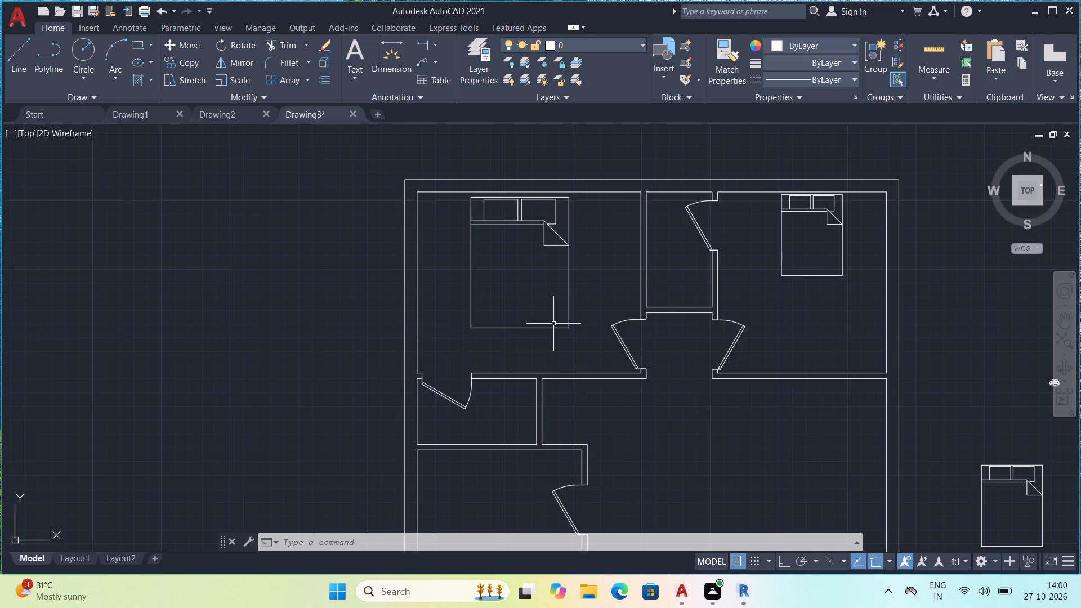
pyautogui.click(1015, 483)
pyautogui.write('e')
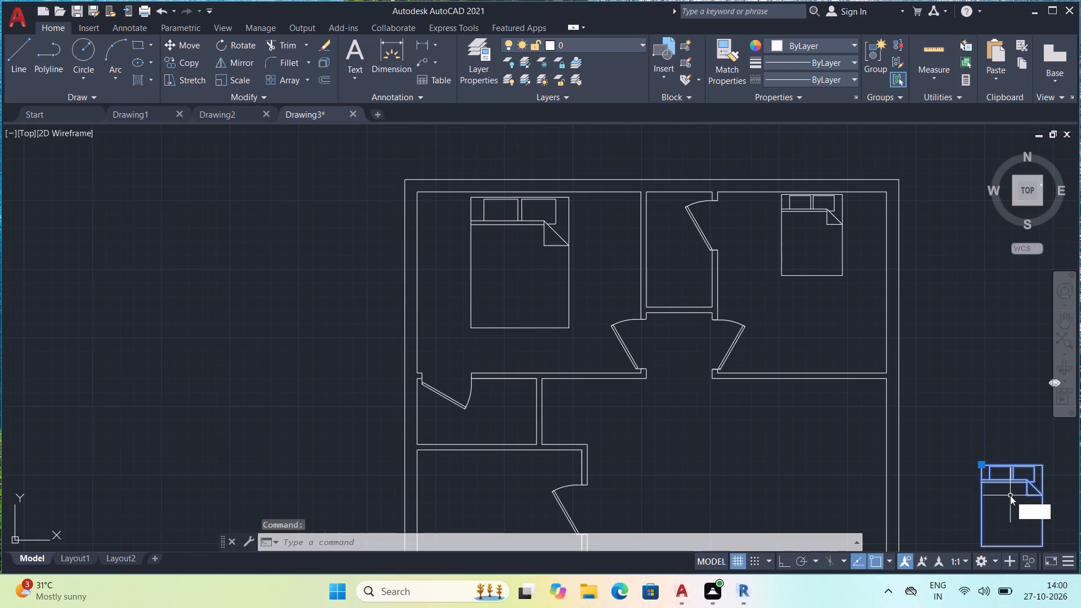
pyautogui.press('space')
# Scale up the tiny toilet block lying outside the plan to the east, sizing it freehand.
pyautogui.scroll(-1, 996, 482)
pyautogui.moveTo(977, 470); pyautogui.dragTo(960, 459, button='middle')
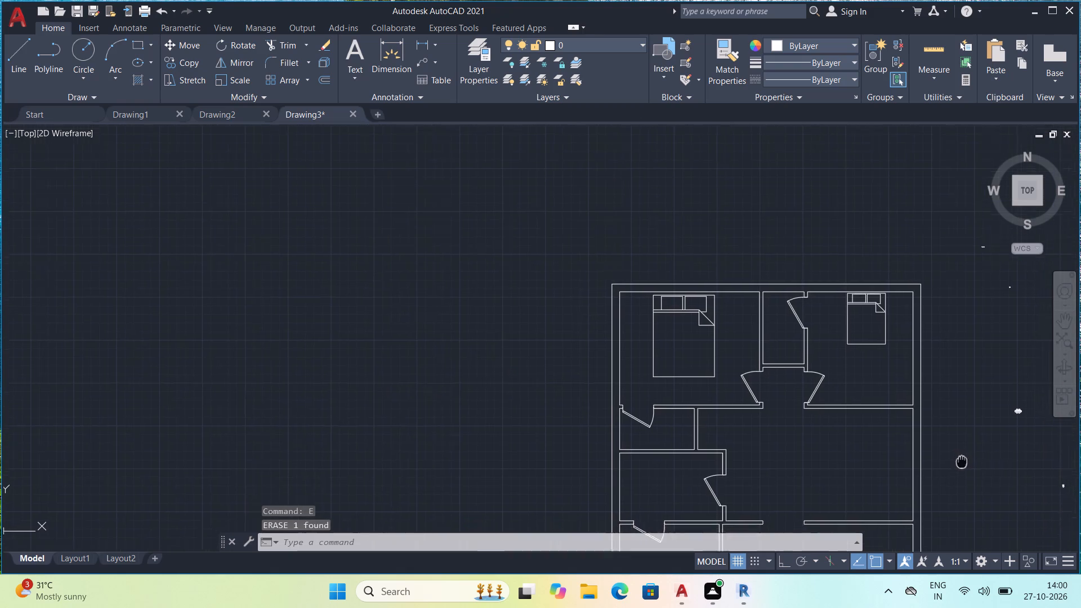
pyautogui.moveTo(960, 459); pyautogui.dragTo(850, 419, button='middle')
pyautogui.click(945, 436)
pyautogui.click(960, 464)
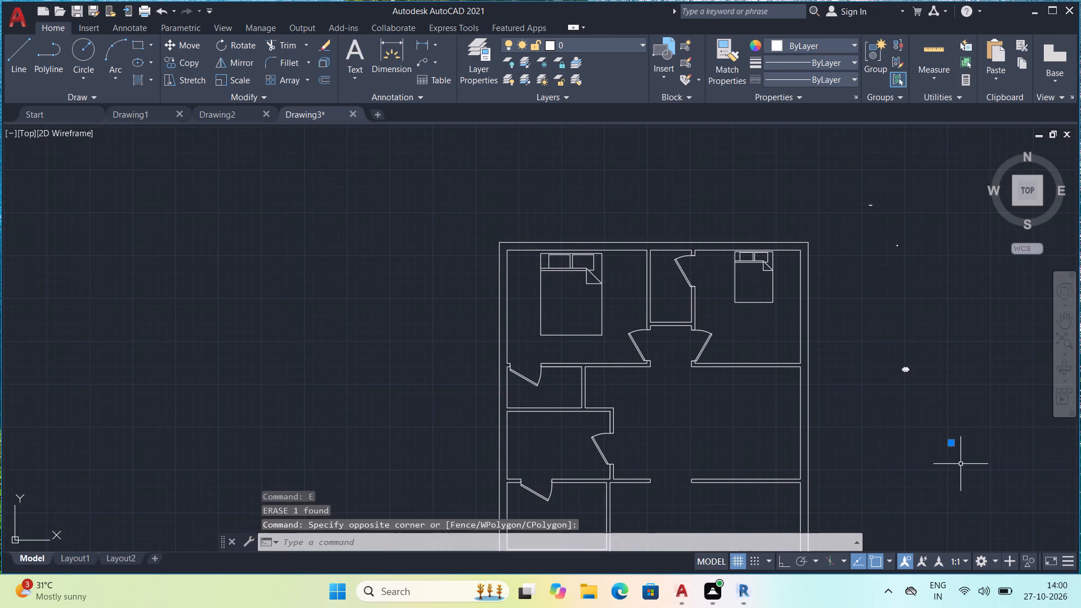
pyautogui.write('sc')
pyautogui.press('space')
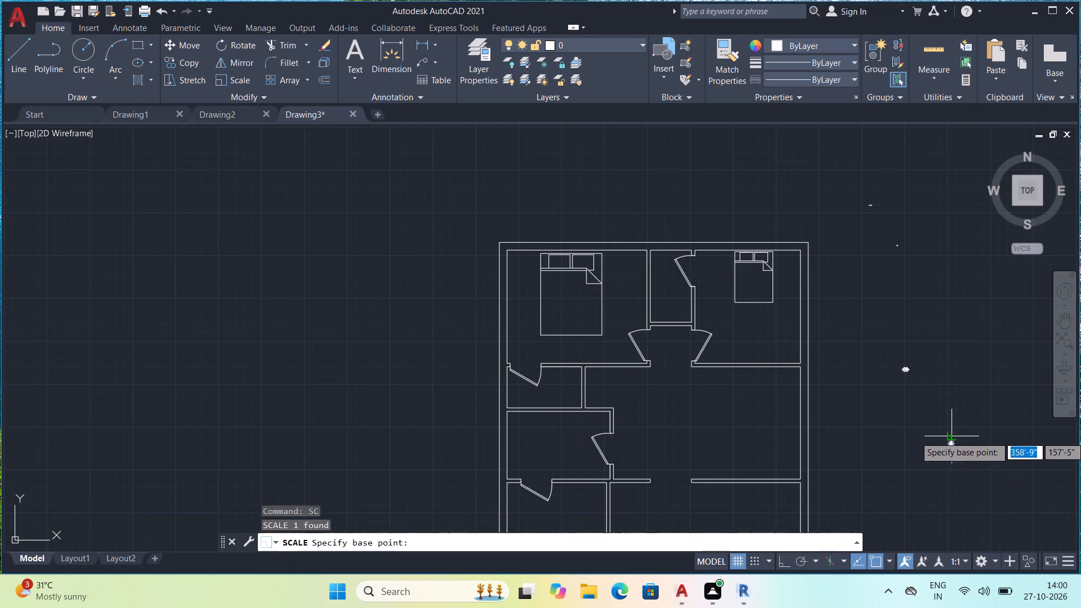
pyautogui.click(951, 452)
pyautogui.click(973, 462)
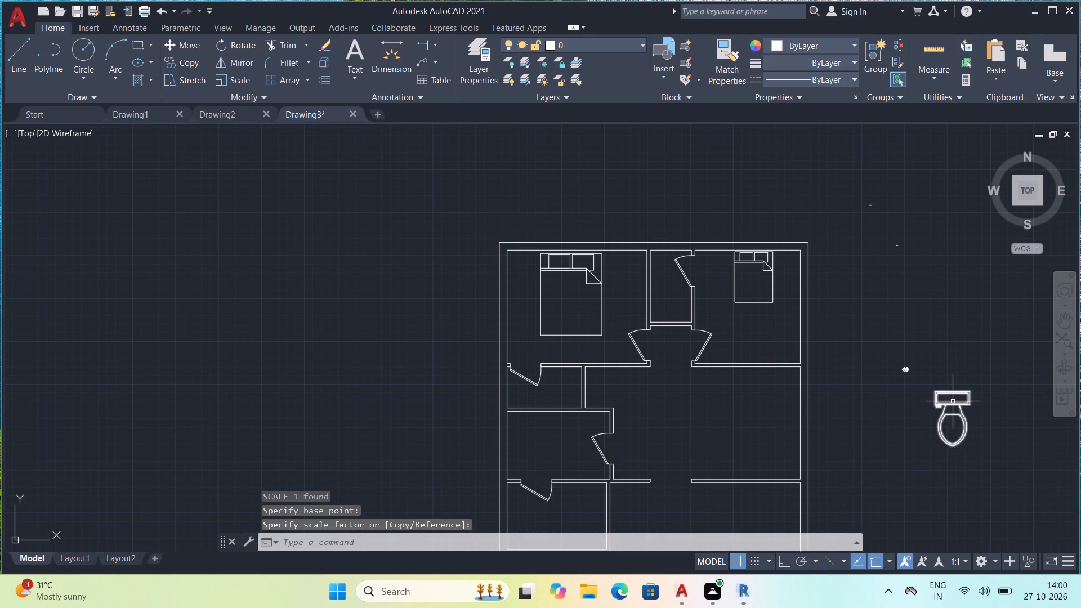
# Copy the enlarged toilet to the open space just north of the plan, above the small room between the bedrooms.
pyautogui.click(953, 401)
pyautogui.press('c')
pyautogui.write('o')
pyautogui.press('space')
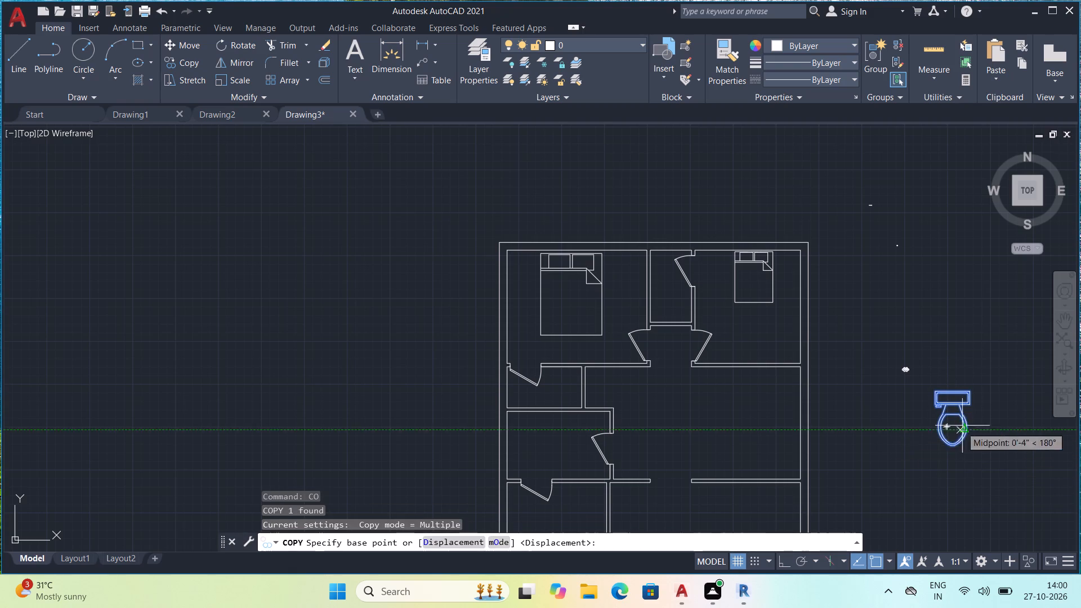
pyautogui.click(967, 416)
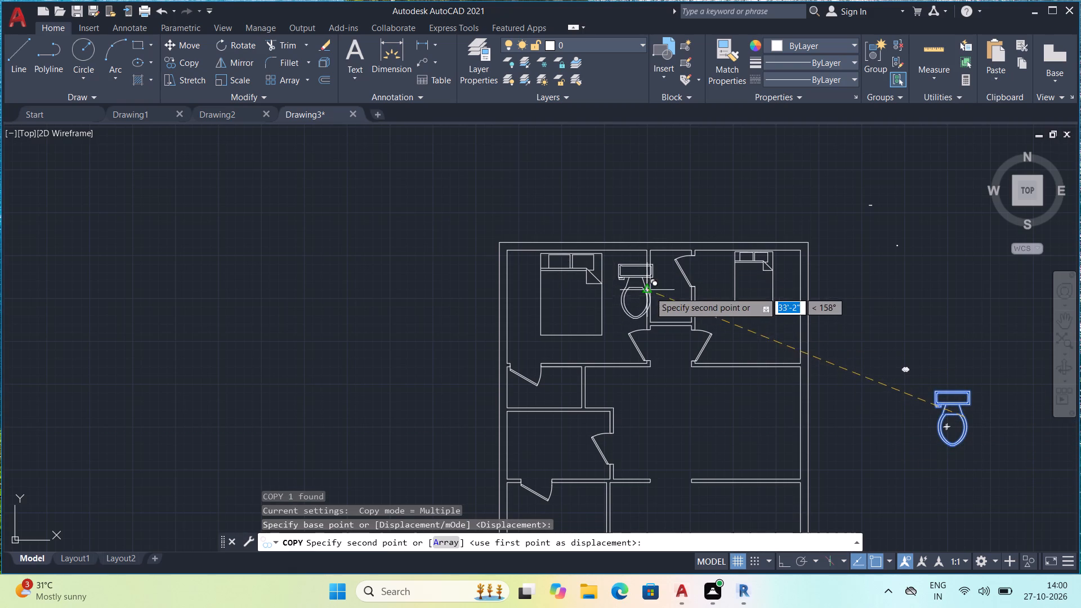
pyautogui.click(665, 190)
pyautogui.press('Escape')
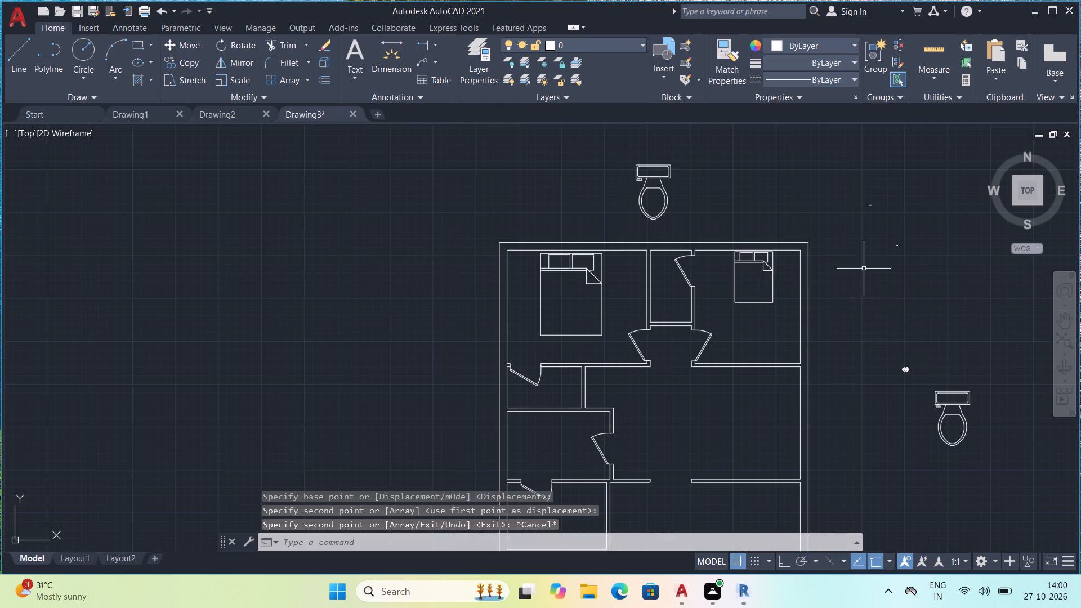
# Rotate the copied toilet 180° so its tank faces south.
pyautogui.click(620, 162)
pyautogui.click(708, 232)
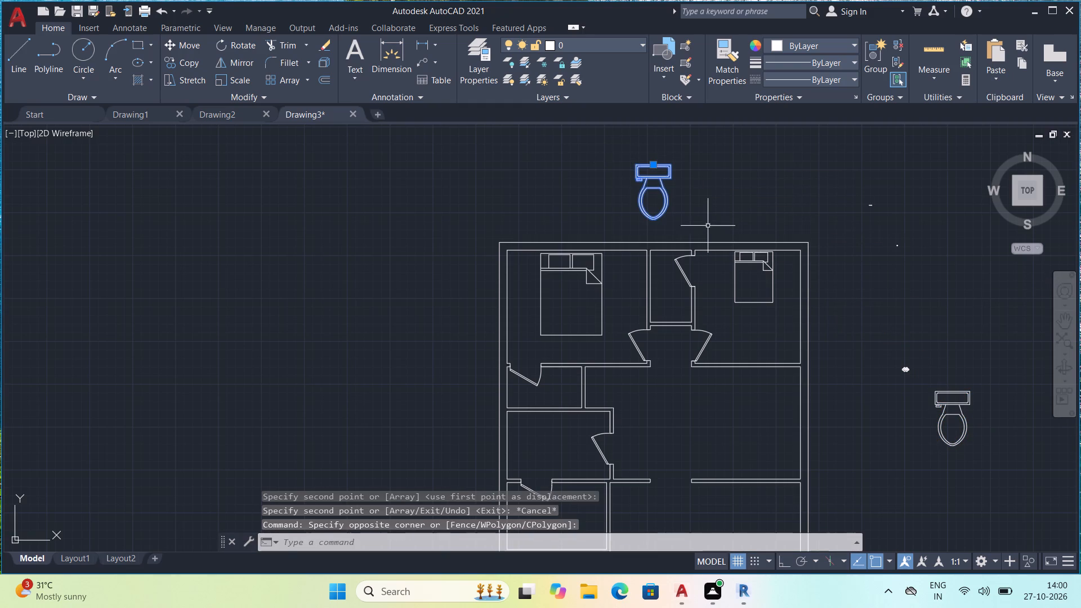
pyautogui.write('ro')
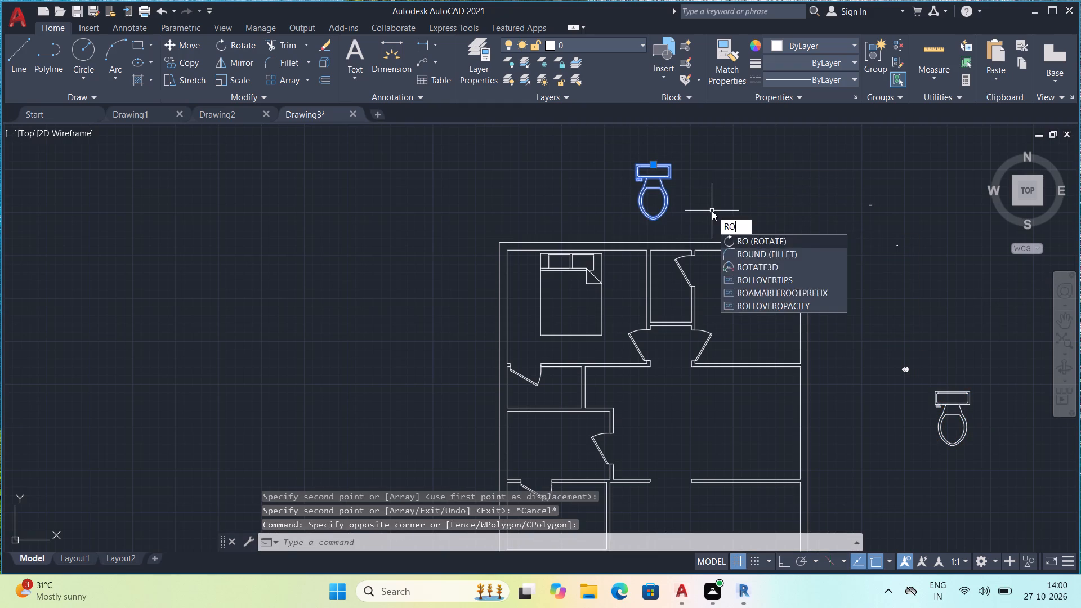
pyautogui.press('space')
pyautogui.click(660, 224)
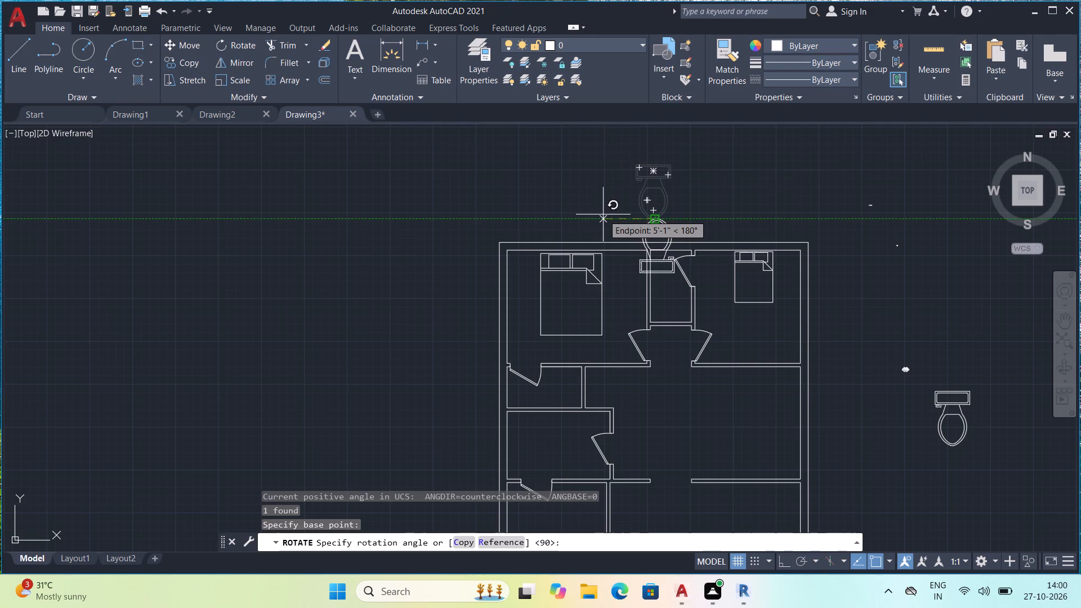
pyautogui.click(603, 214)
# Move the rotated toilet about 5'-3" north so it is clear of the plan's north wall.
pyautogui.click(654, 224)
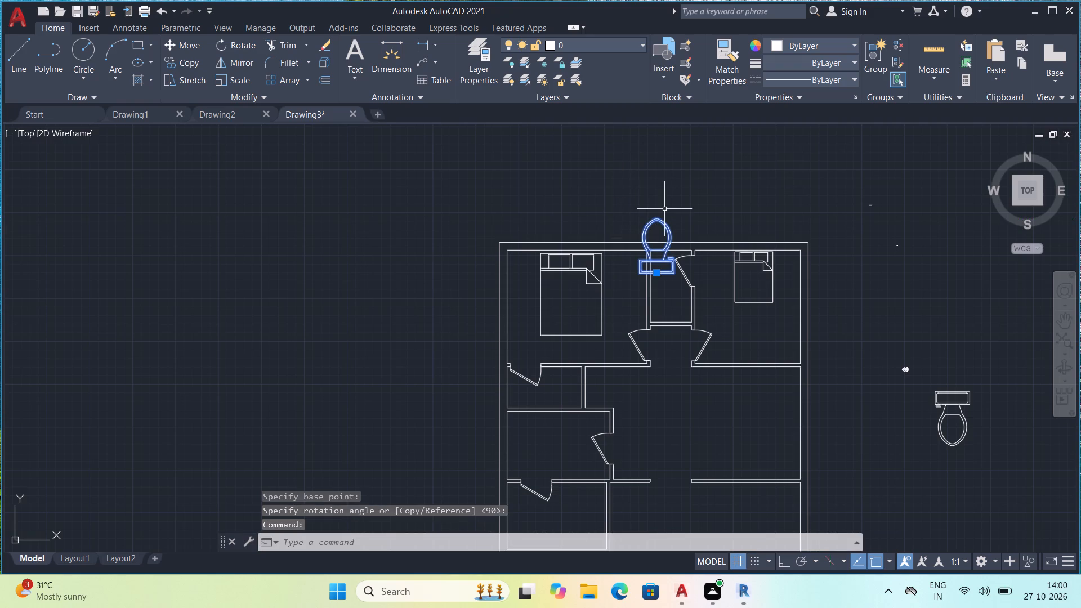
pyautogui.write('m')
pyautogui.press('space')
pyautogui.click(660, 218)
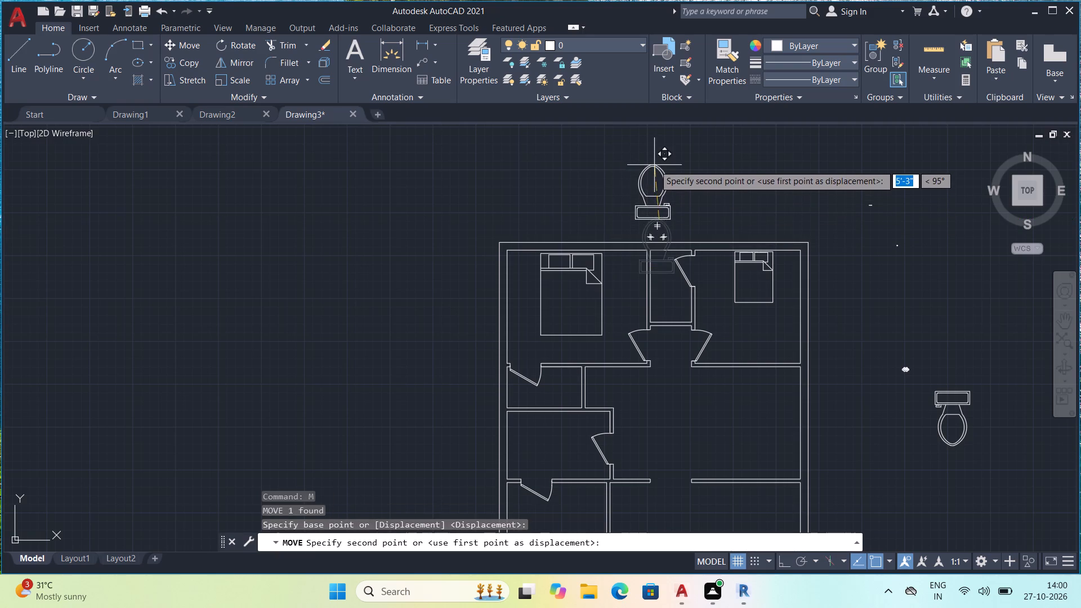
pyautogui.click(654, 164)
# Scale the rotated toilet down freehand from the southwest corner of its tank to suit the small bathrooms.
pyautogui.click(623, 144)
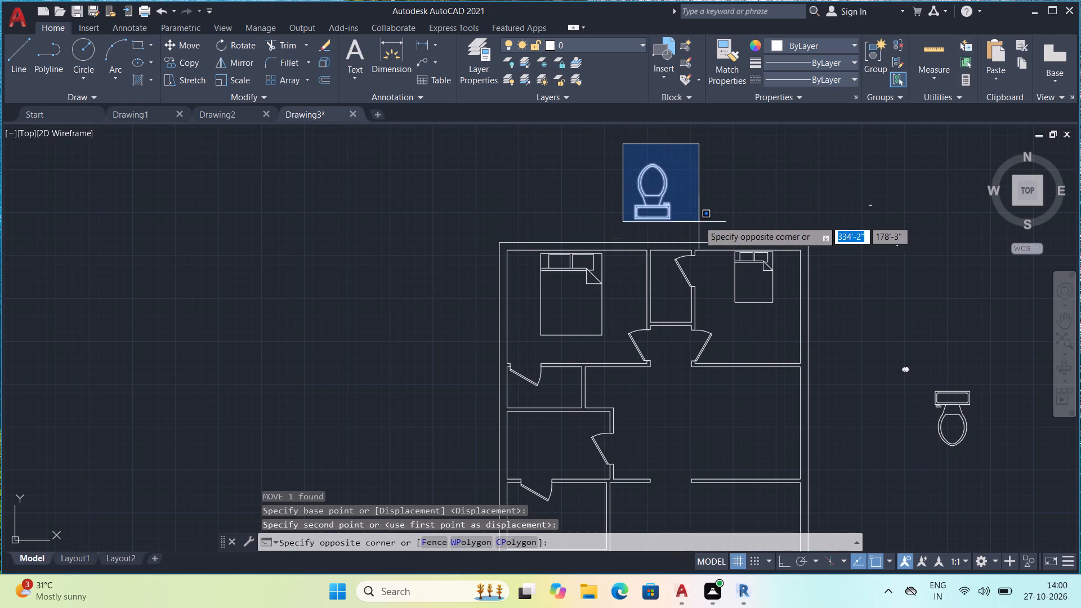
pyautogui.click(699, 221)
pyautogui.press('d')
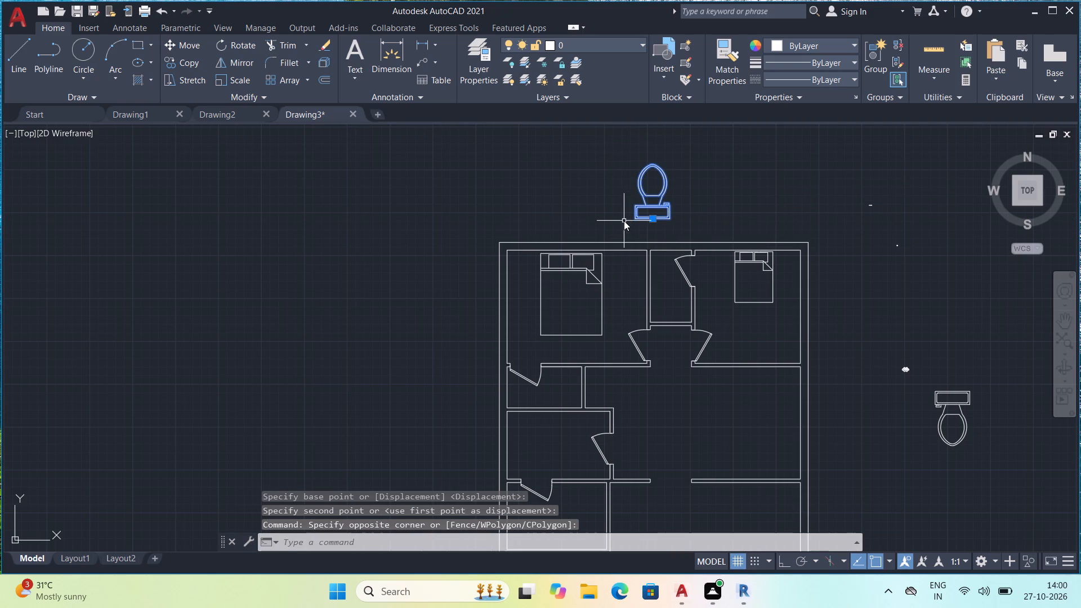
pyautogui.press('BackSpace')
pyautogui.write('sc')
pyautogui.press('space')
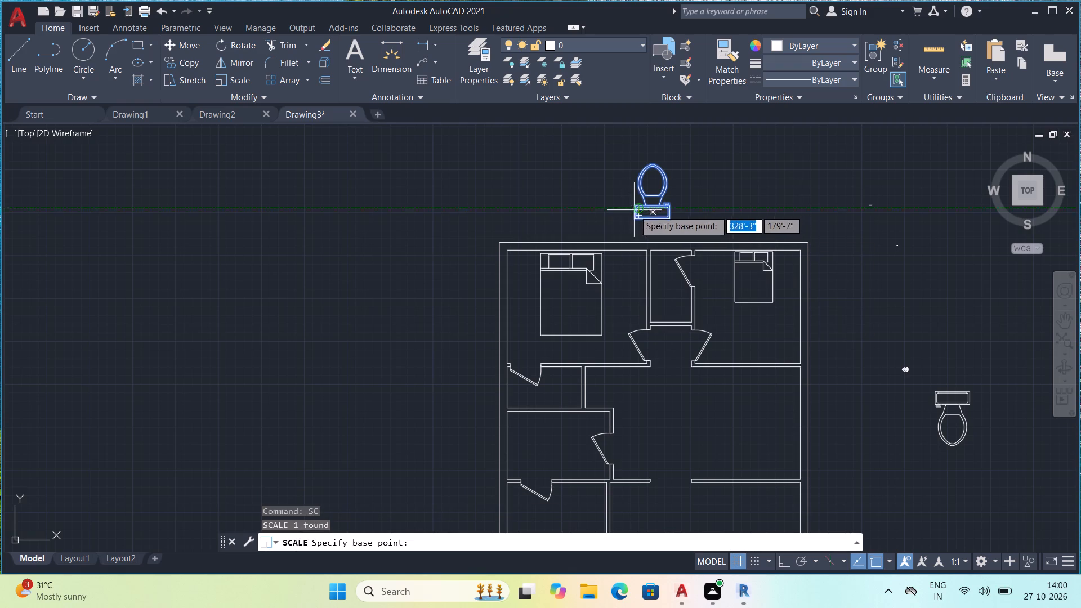
pyautogui.click(633, 220)
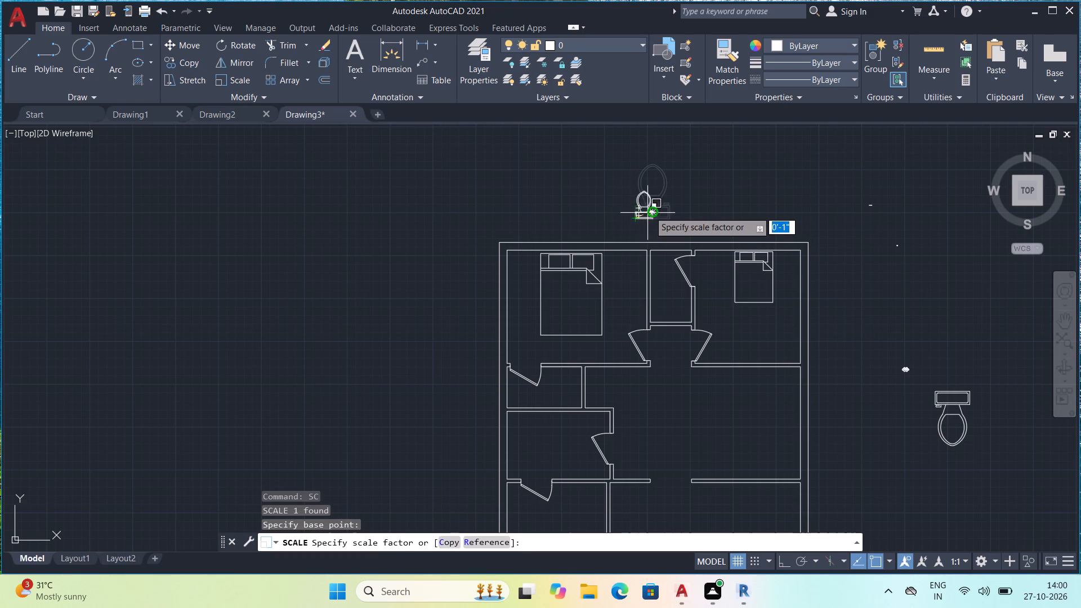
pyautogui.click(651, 209)
# Copy the reduced toilet into the small room south of the northwest bedroom, with its tank against the south wall.
pyautogui.click(646, 184)
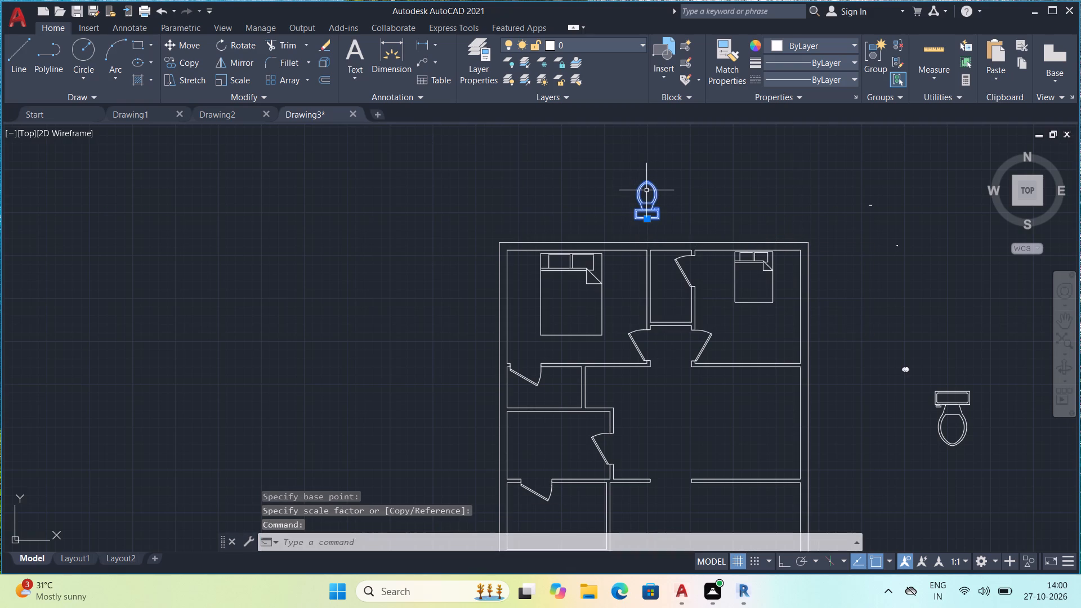
pyautogui.write('co')
pyautogui.press('space')
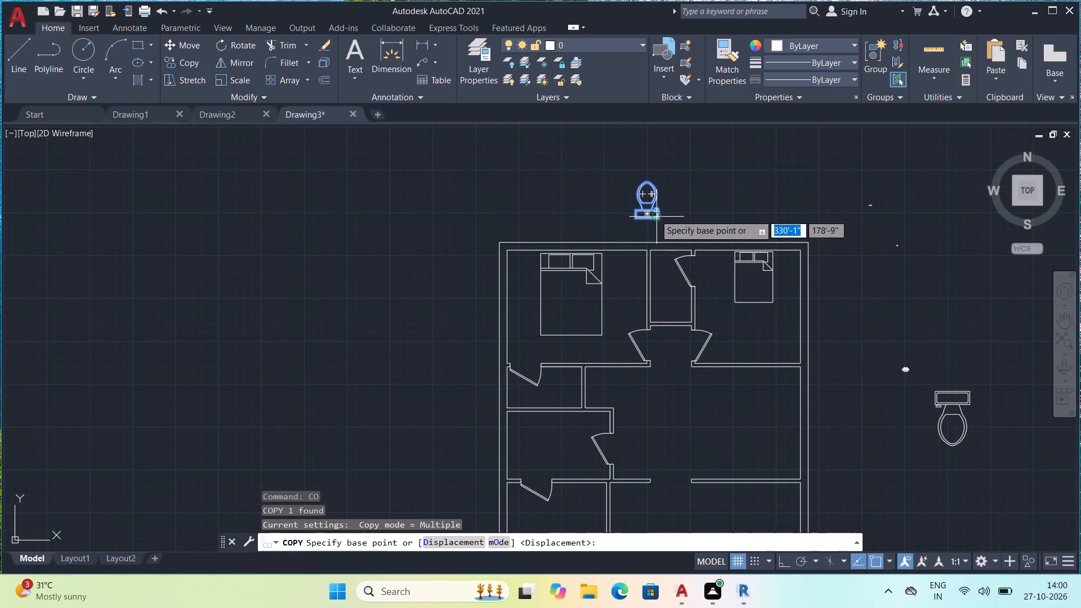
pyautogui.doubleClick(653, 214)
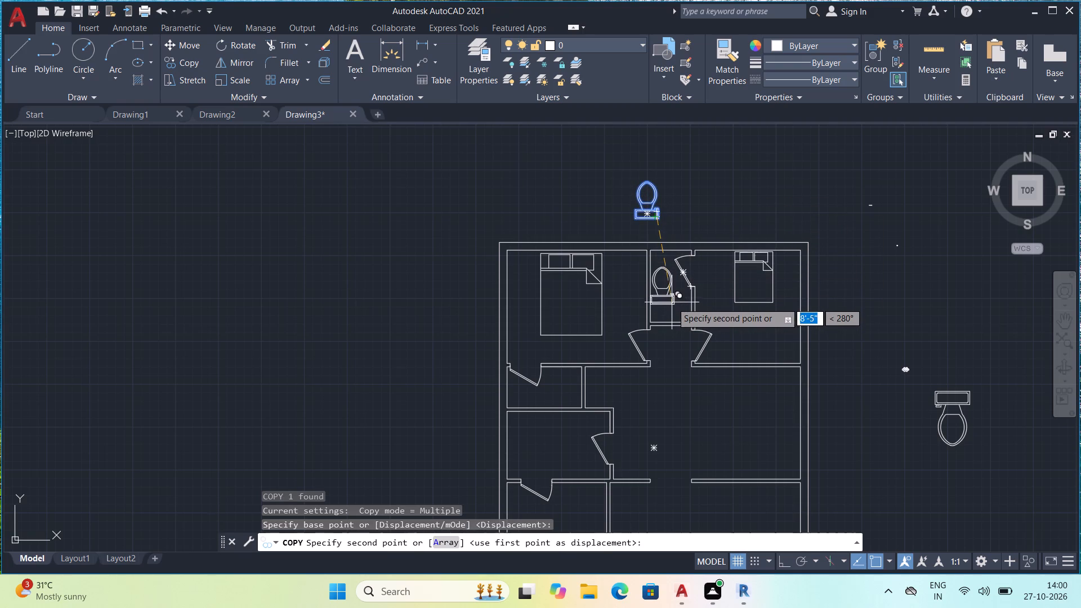
pyautogui.scroll(2, 555, 406)
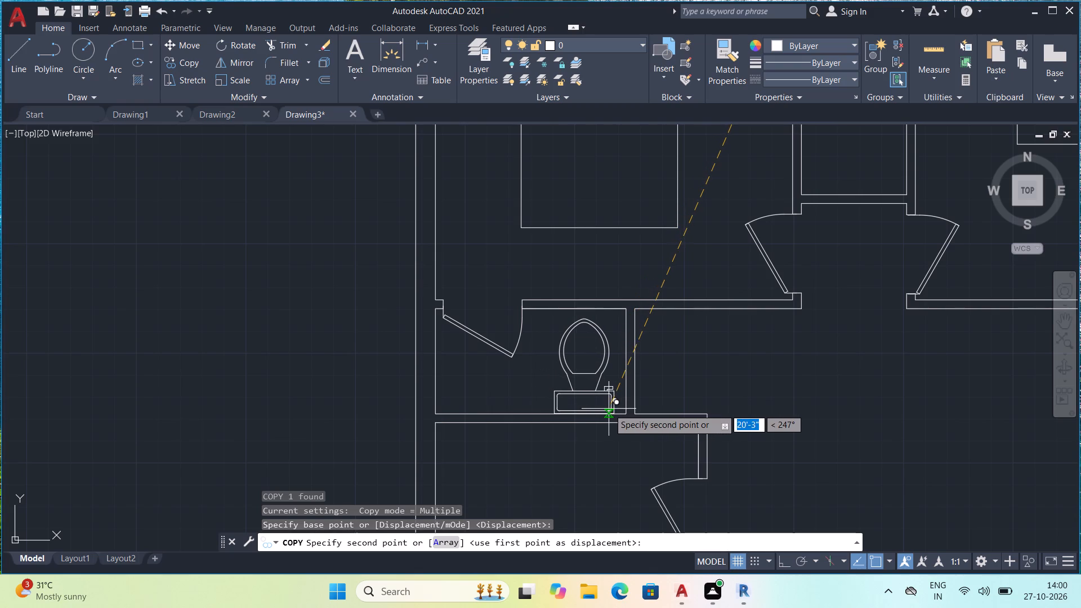
pyautogui.scroll(2, 610, 407)
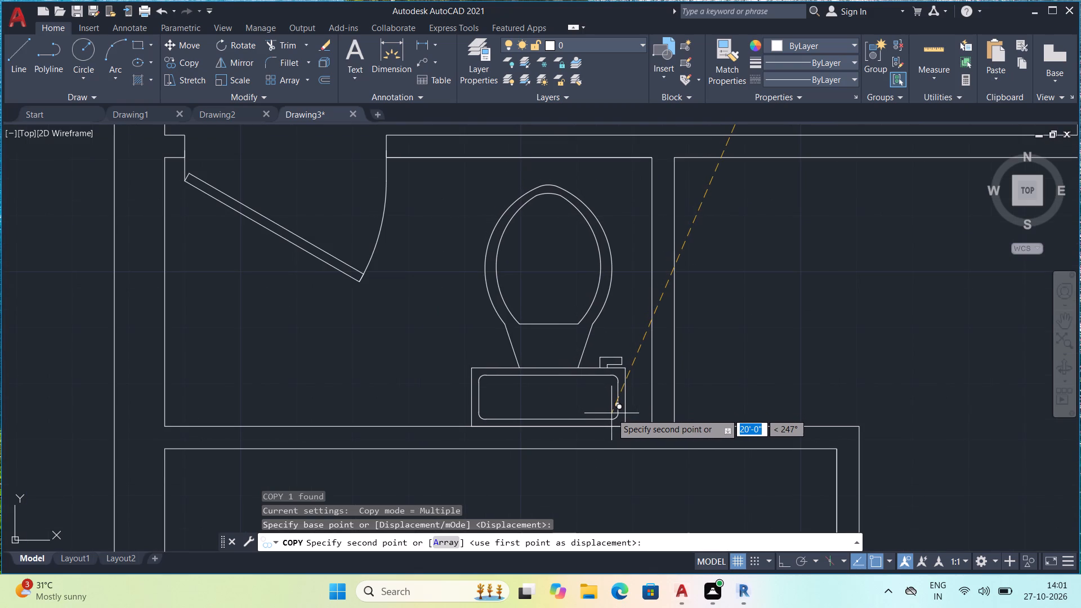
pyautogui.click(611, 413)
# Place another toilet copy in the small room between the two north bedrooms, with its tank against the south wall.
pyautogui.scroll(-2, 707, 320)
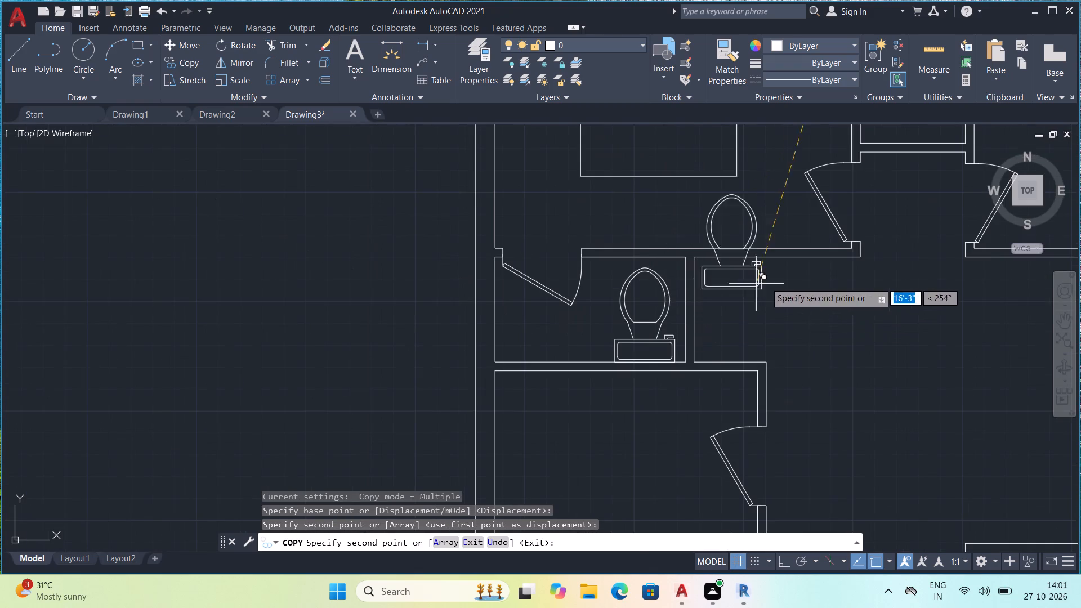
pyautogui.scroll(-1, 801, 230)
pyautogui.moveTo(805, 220); pyautogui.dragTo(655, 382, button='middle')
pyautogui.scroll(2, 722, 334)
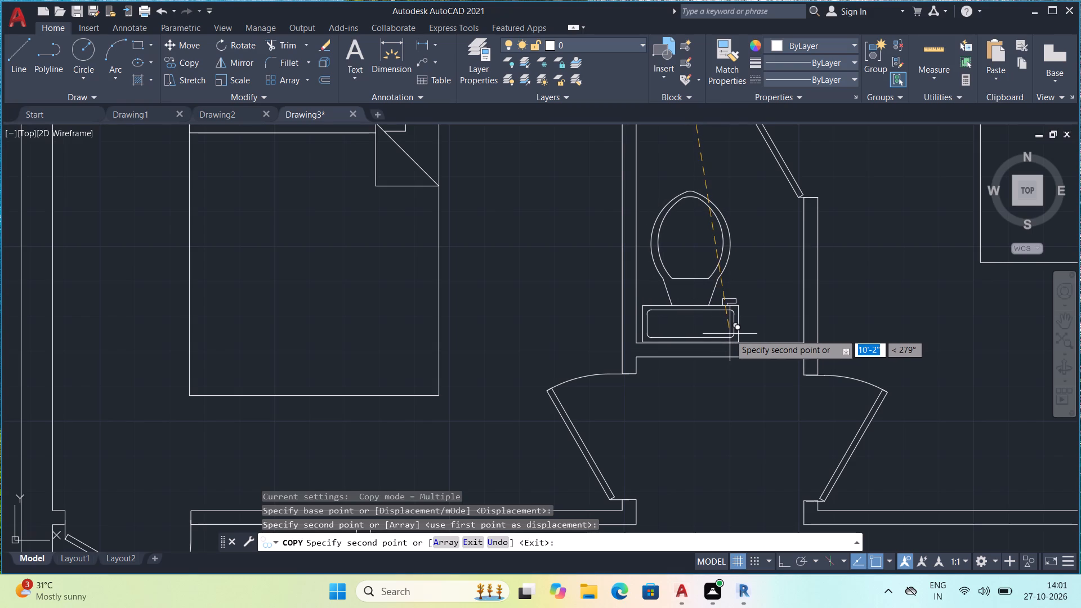
pyautogui.scroll(2, 731, 333)
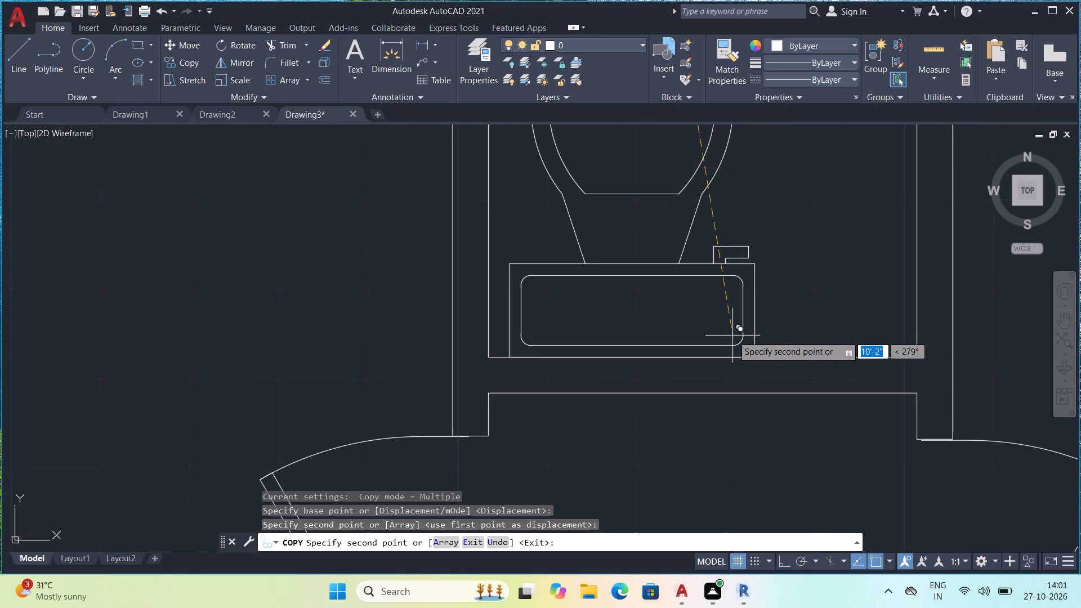
pyautogui.click(732, 336)
pyautogui.scroll(-6, 733, 297)
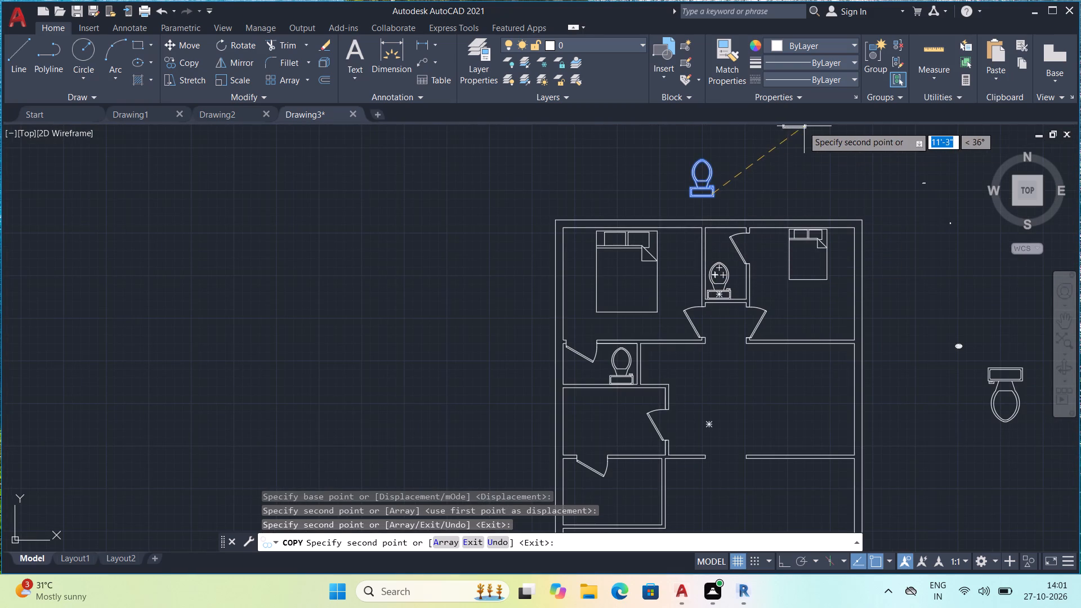
pyautogui.press('Escape')
# Erase the leftover reduced toilet lying just north of the plan.
pyautogui.moveTo(785, 177); pyautogui.dragTo(748, 117, button='middle')
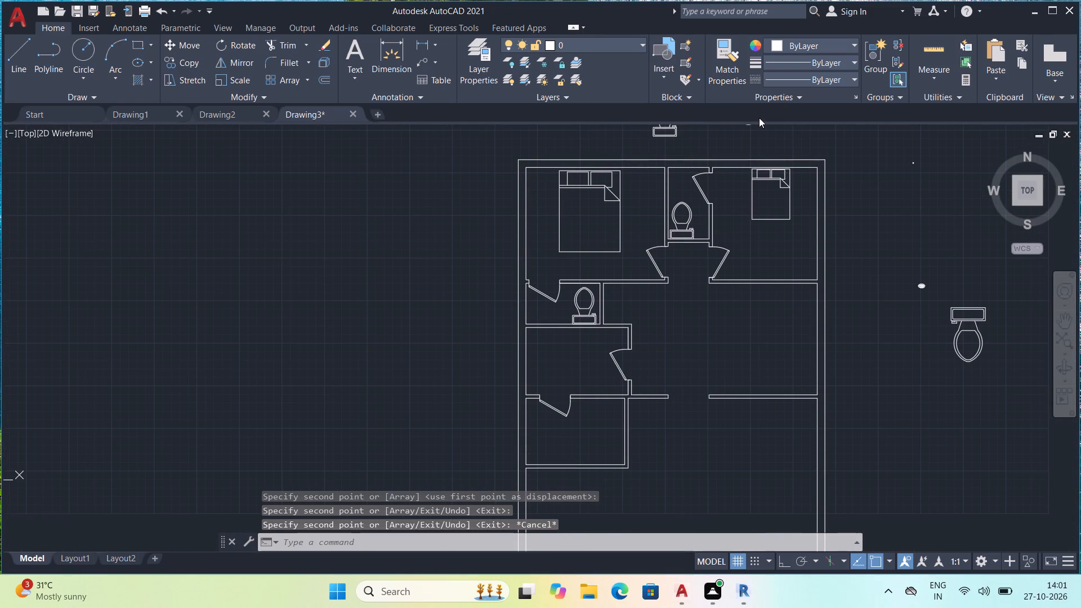
pyautogui.click(674, 135)
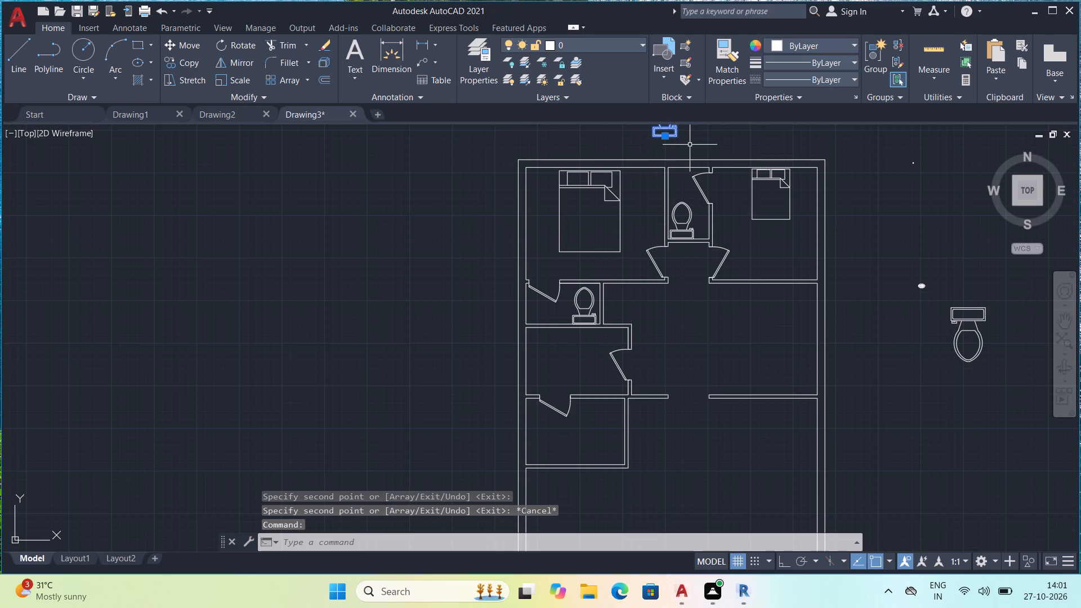
pyautogui.write('e')
pyautogui.press('space')
# Scale up the tiny desk phone block northeast of the plan freehand by a factor of about 3'-8".
pyautogui.click(928, 166)
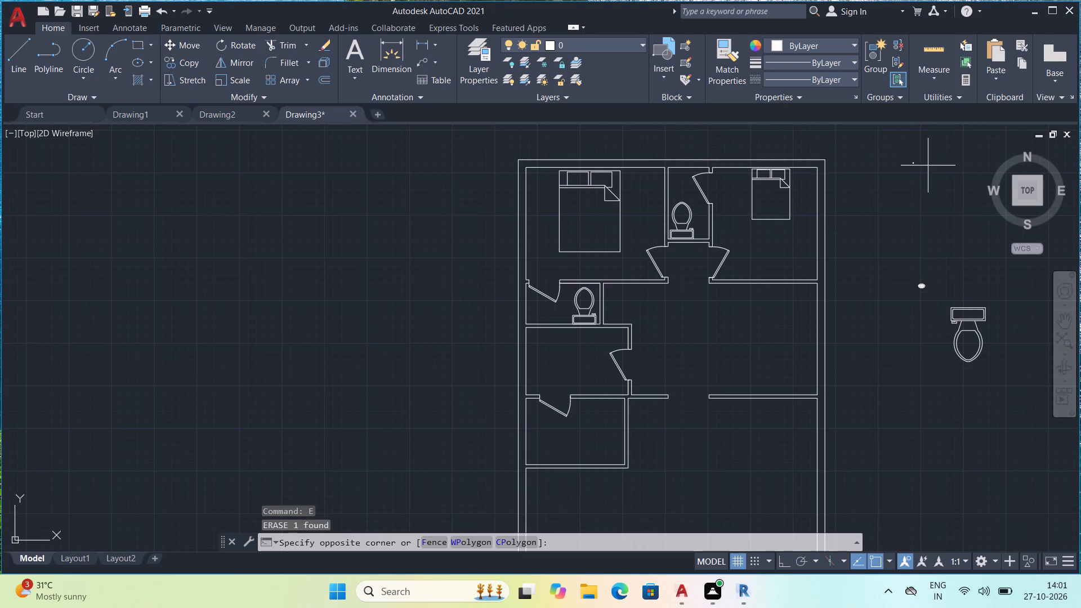
pyautogui.click(892, 153)
pyautogui.write('sc')
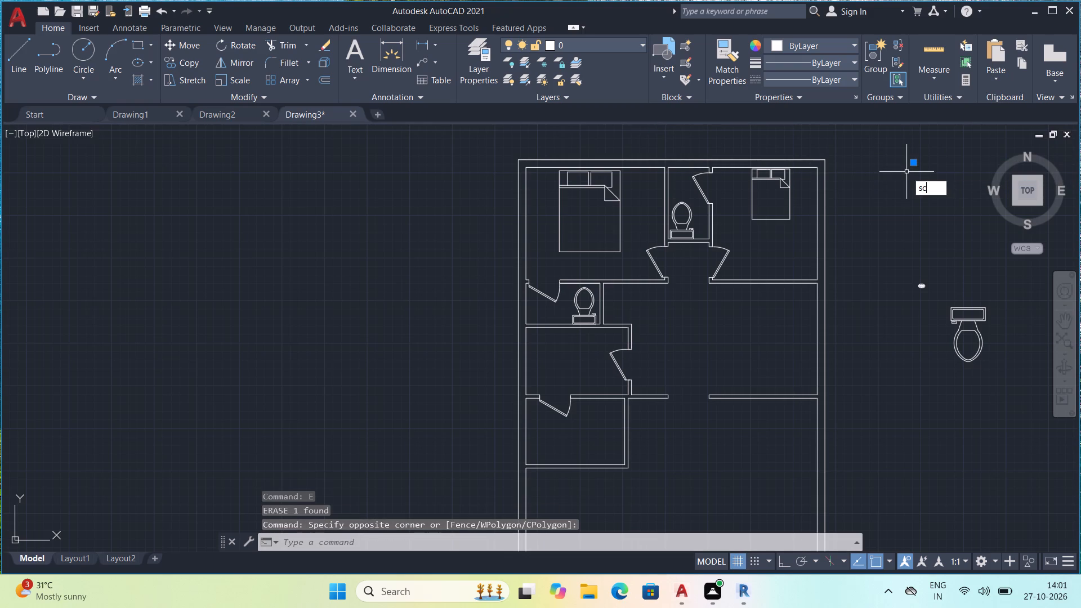
pyautogui.press('space')
pyautogui.click(913, 164)
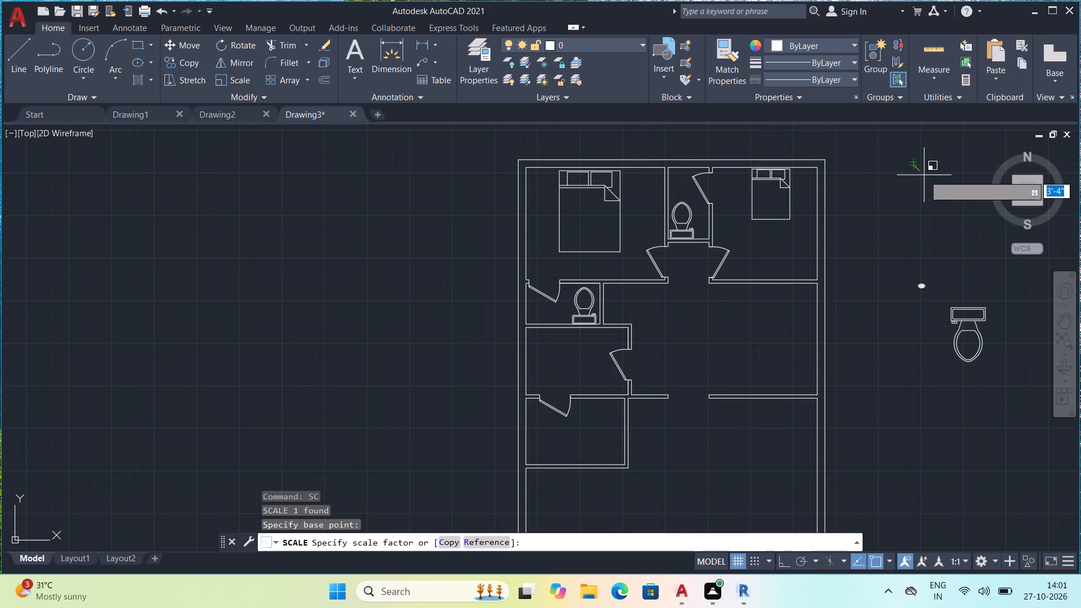
pyautogui.moveTo(908, 163); pyautogui.dragTo(796, 292, button='middle')
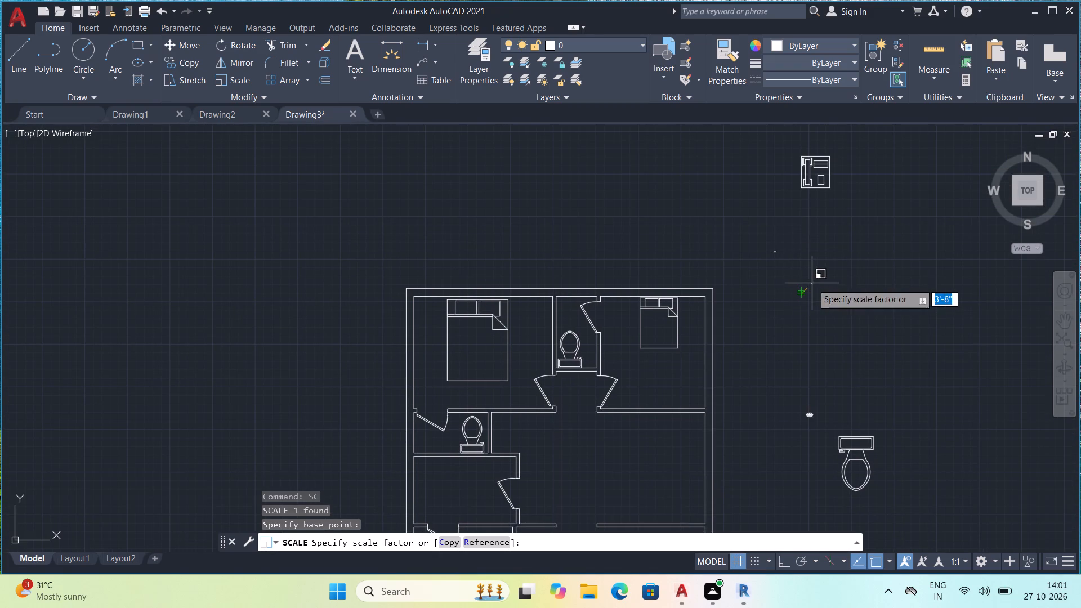
pyautogui.click(812, 283)
# Move the enlarged desk phone block from northeast of the plan to just outside the northeast bedroom's east wall.
pyautogui.doubleClick(812, 176)
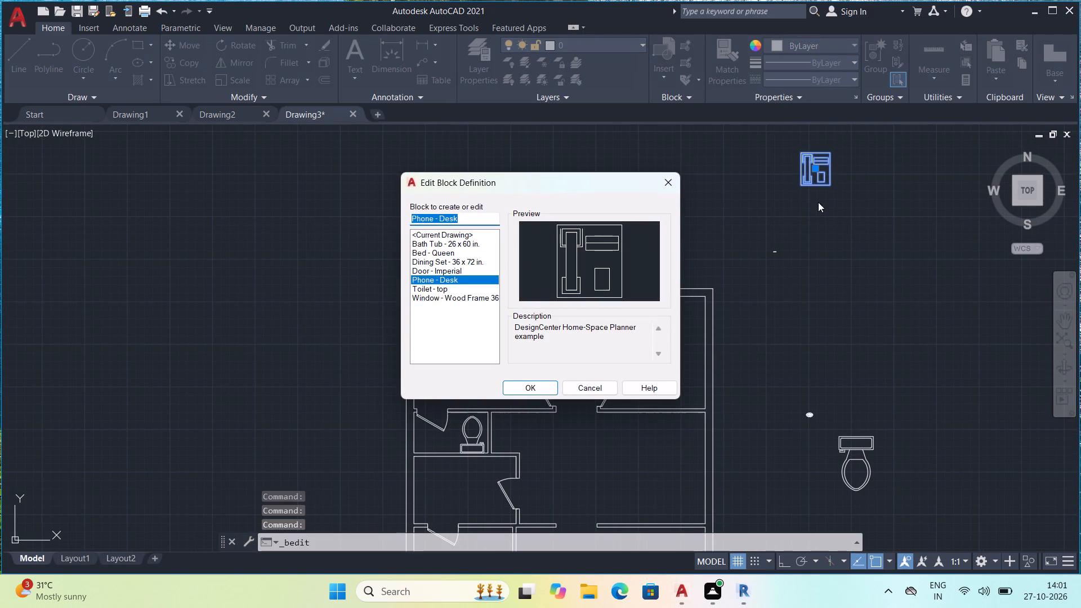
pyautogui.click(658, 185)
pyautogui.click(801, 157)
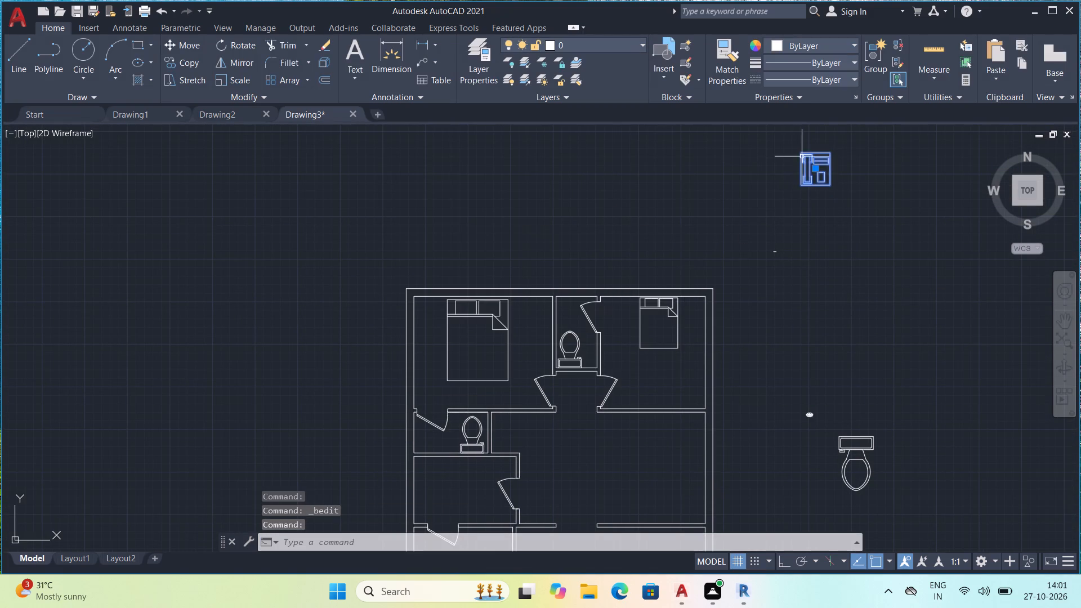
pyautogui.press('m')
pyautogui.press('space')
pyautogui.click(810, 178)
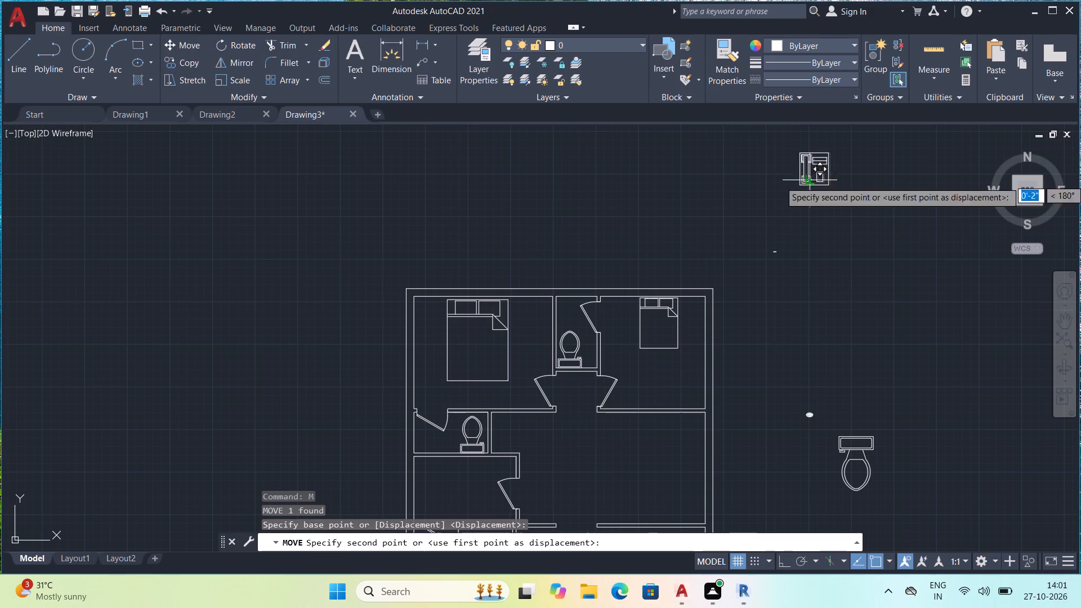
pyautogui.moveTo(690, 299); pyautogui.dragTo(756, 184, button='middle')
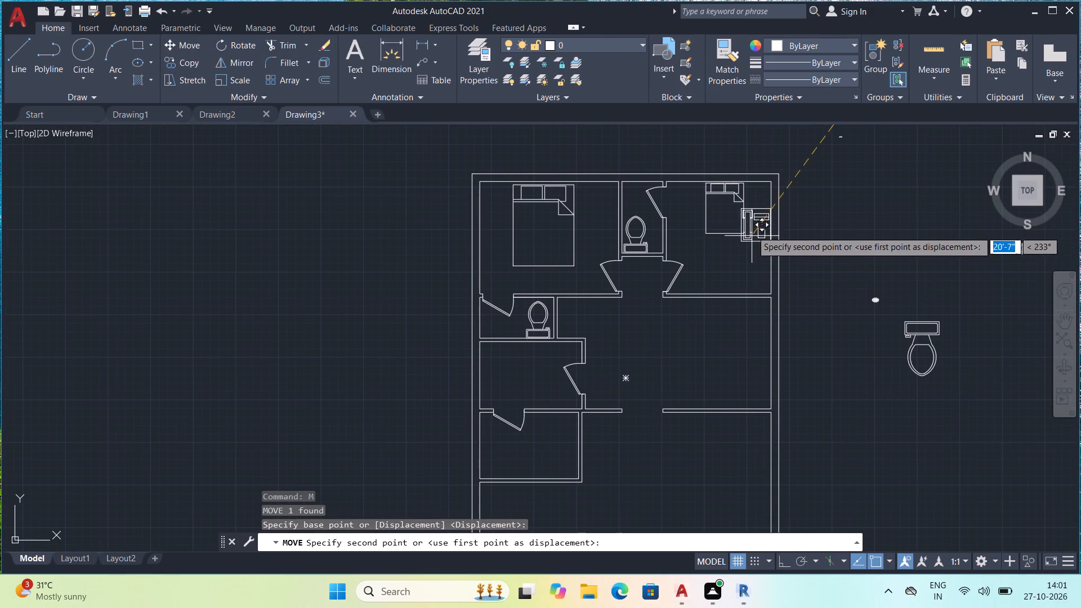
pyautogui.click(830, 230)
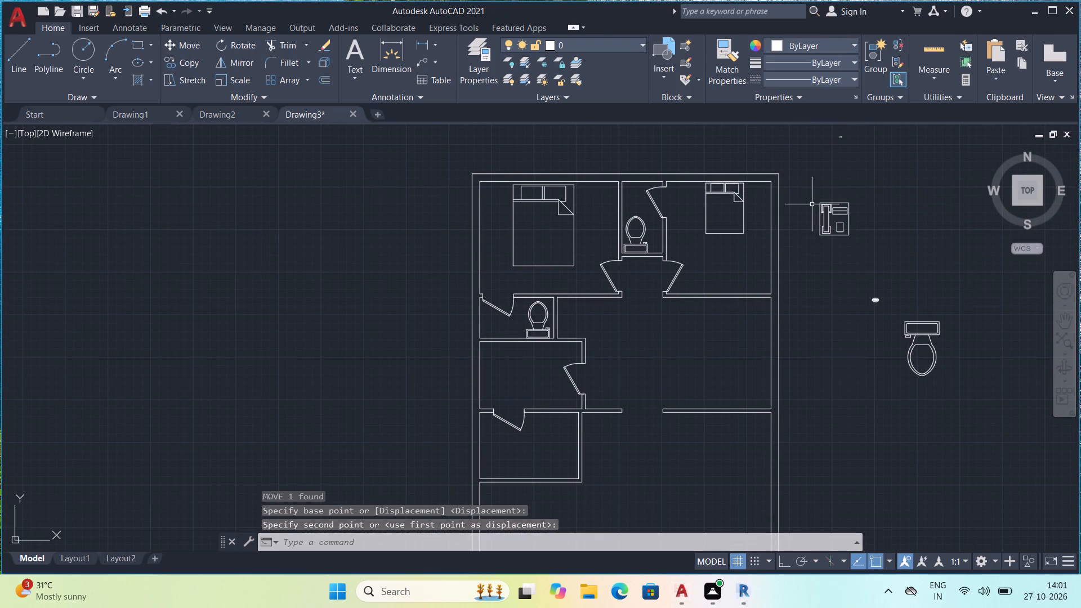
# Scale the desk phone block east of the plan down freehand to about two-thirds of its size.
pyautogui.press('Escape')
pyautogui.click(806, 190)
pyautogui.click(869, 245)
pyautogui.write('sc')
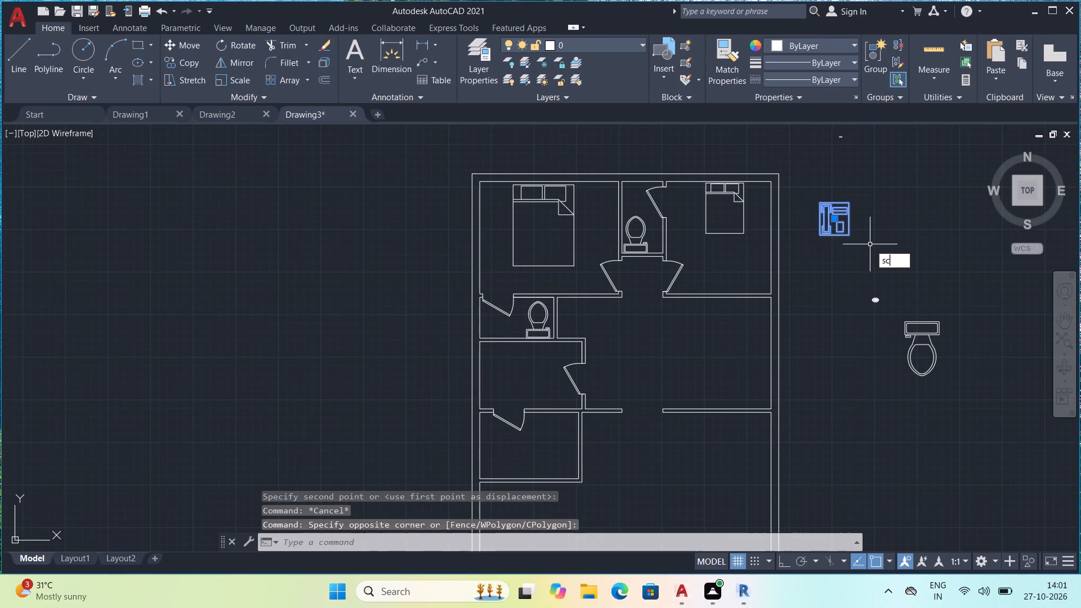
pyautogui.press('space')
pyautogui.click(819, 232)
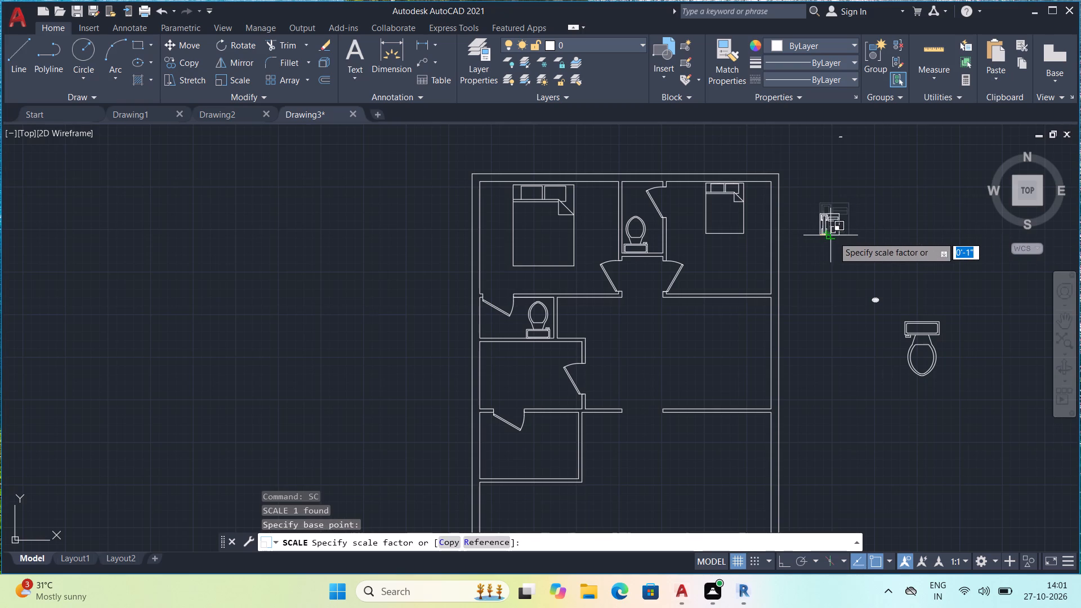
pyautogui.click(833, 236)
# Copy the reduced desk phone into both north bedrooms, placing one just east of each bed near the headboard.
pyautogui.click(829, 221)
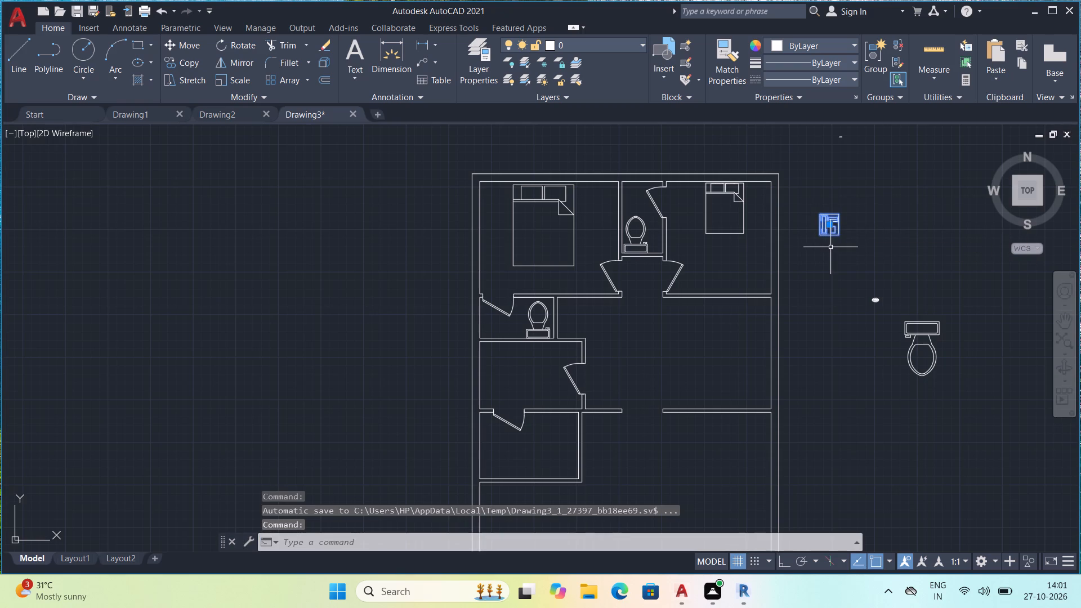
pyautogui.write('co')
pyautogui.press('space')
pyautogui.click(827, 235)
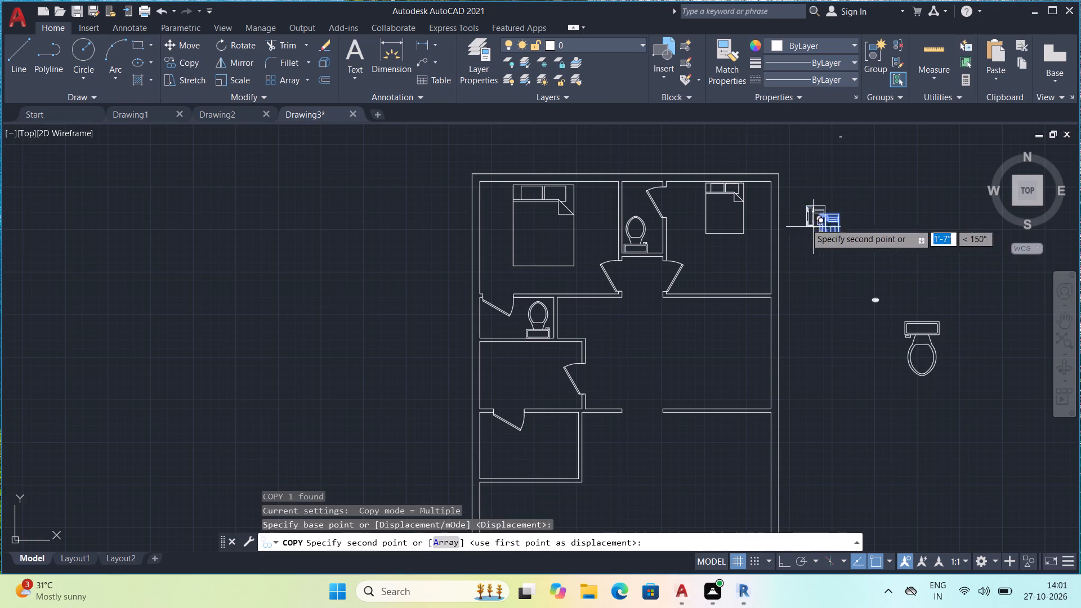
pyautogui.scroll(2, 760, 210)
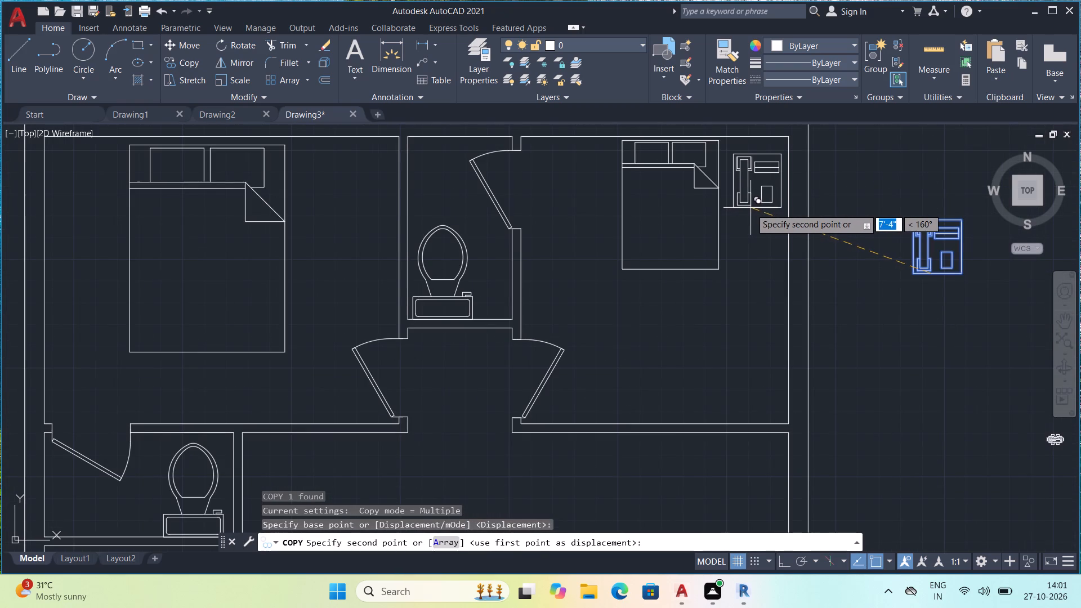
pyautogui.click(751, 211)
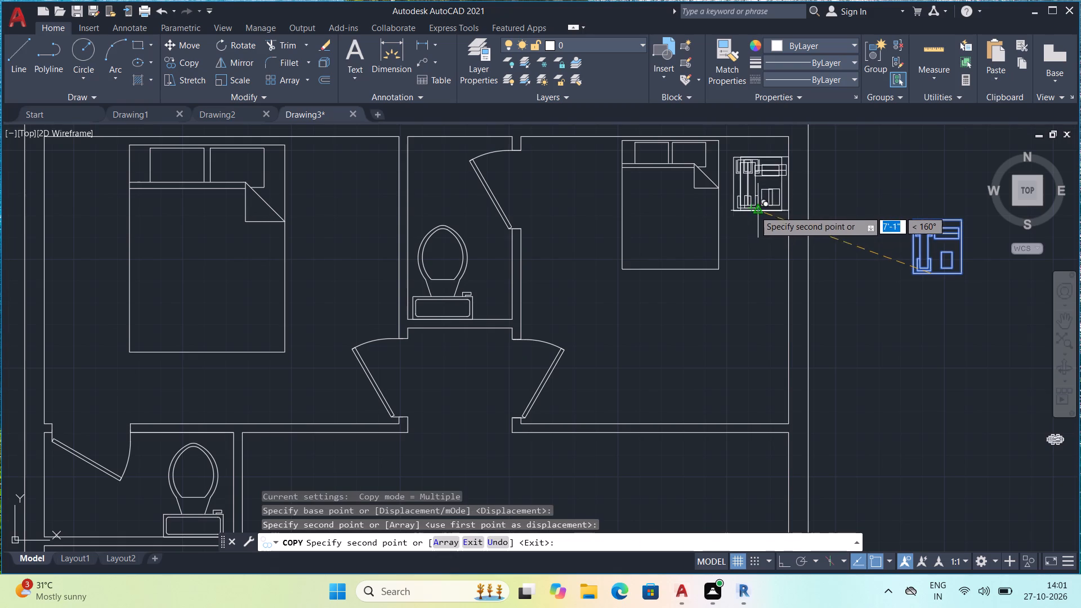
pyautogui.click(332, 213)
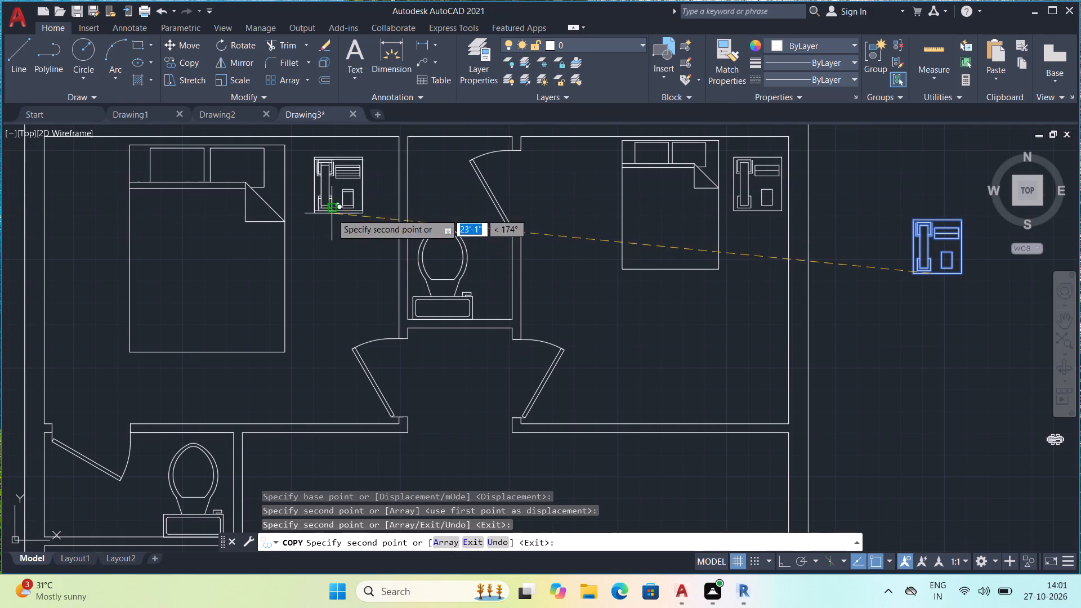
pyautogui.press('Escape')
# Erase the leftover desk phone block outside the plan's east wall.
pyautogui.scroll(-1, 887, 371)
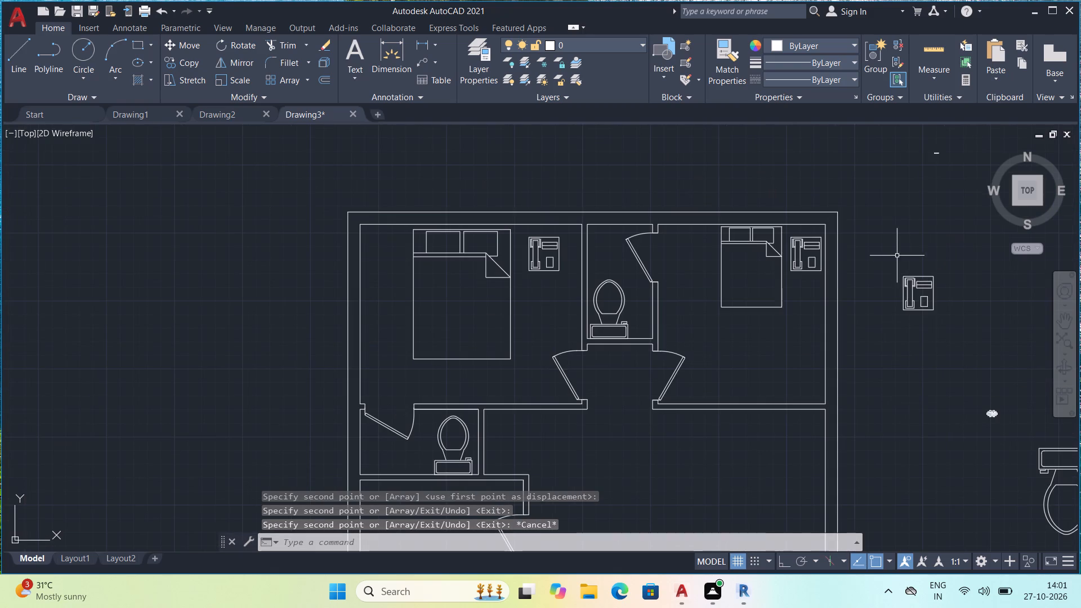
pyautogui.moveTo(885, 256); pyautogui.dragTo(890, 263)
pyautogui.click(953, 339)
pyautogui.press('e')
pyautogui.press('space')
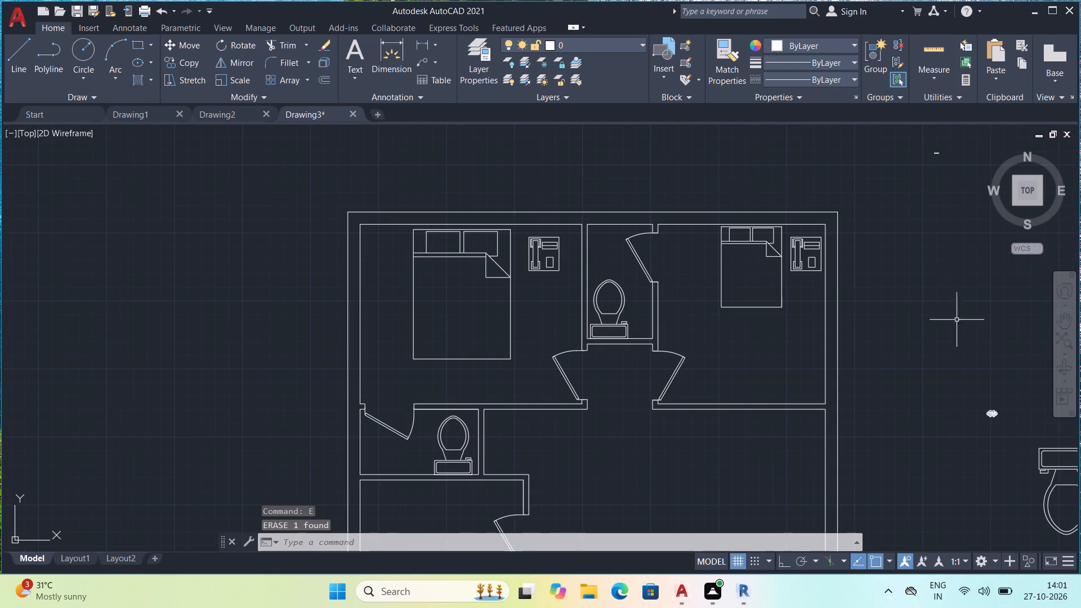
# Scale up the tiny window block northeast of the plan freehand until it is slightly shorter than the northwest bed's width.
pyautogui.click(914, 145)
pyautogui.click(959, 185)
pyautogui.write('sc')
pyautogui.press('space')
pyautogui.click(932, 157)
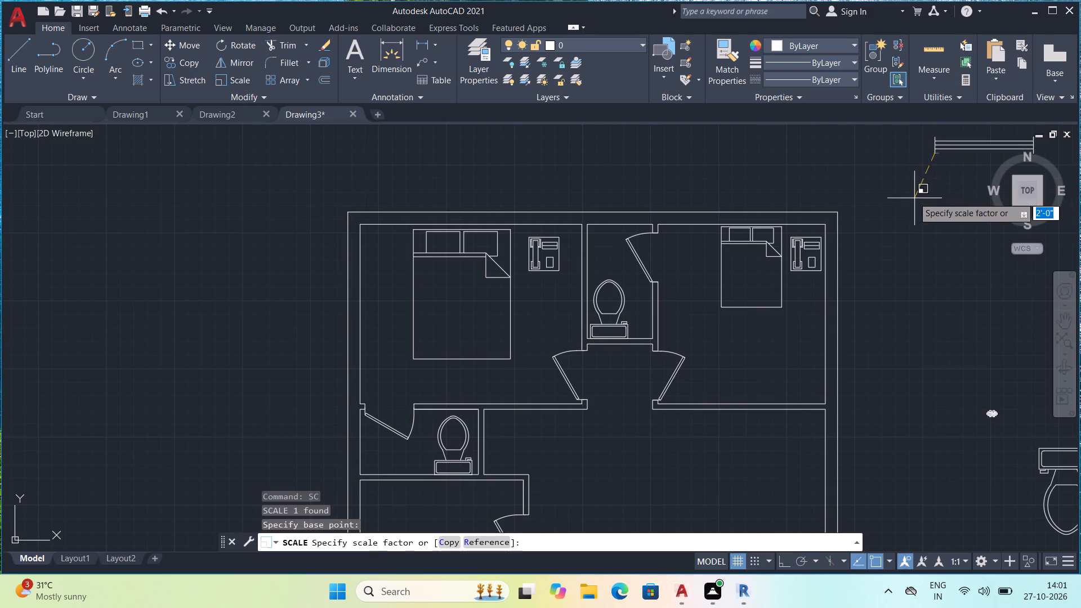
pyautogui.click(904, 182)
# Scale up the tiny dining set block east of the plan freehand until it is nearly as wide as the northwest bed.
pyautogui.click(977, 341)
pyautogui.click(1021, 442)
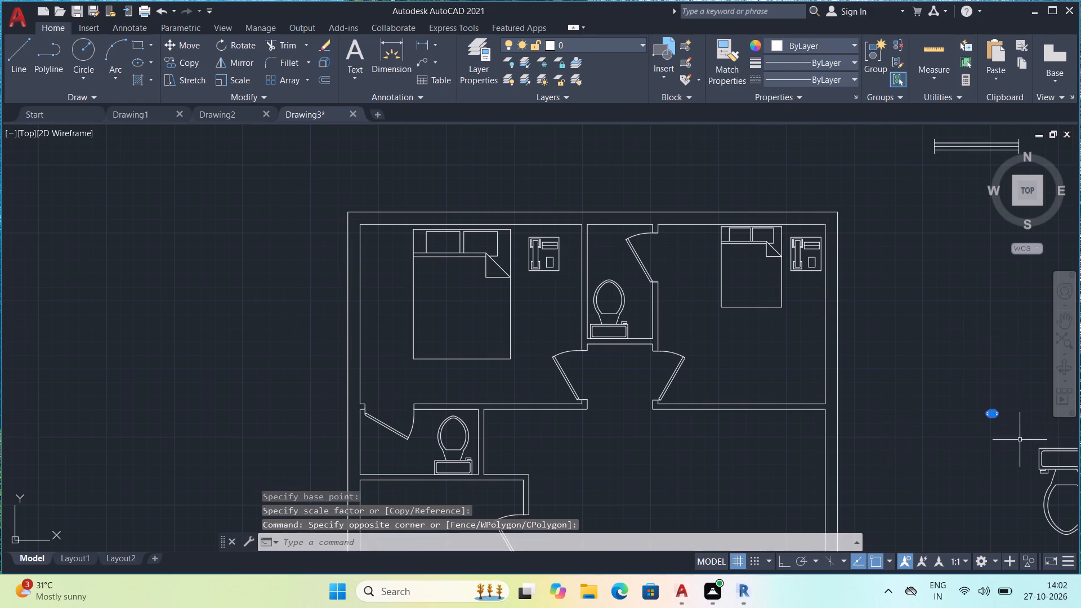
pyautogui.write('sc')
pyautogui.press('space')
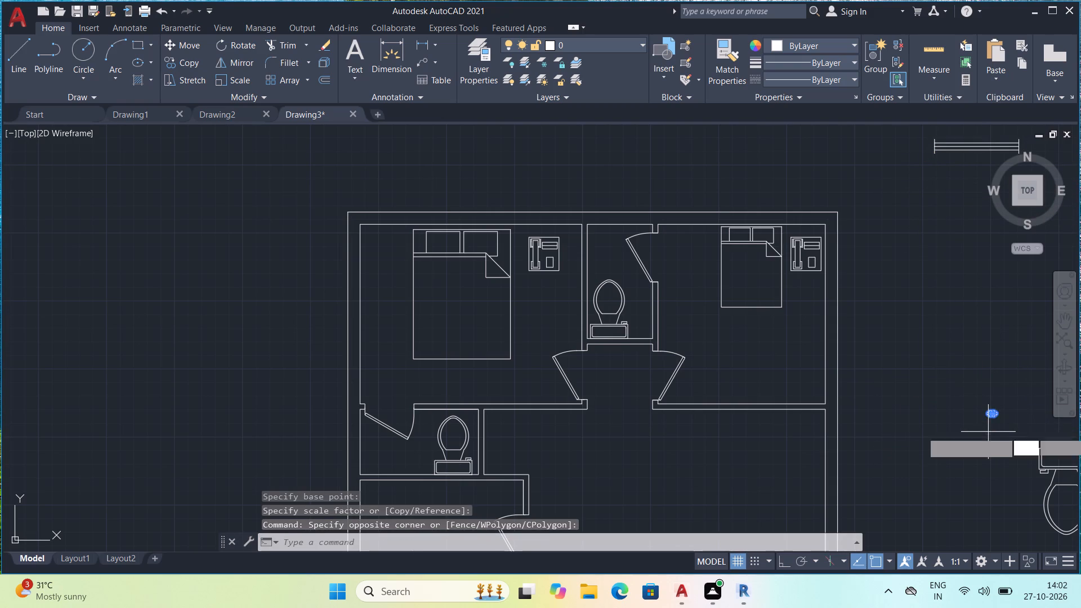
pyautogui.click(989, 408)
pyautogui.click(945, 409)
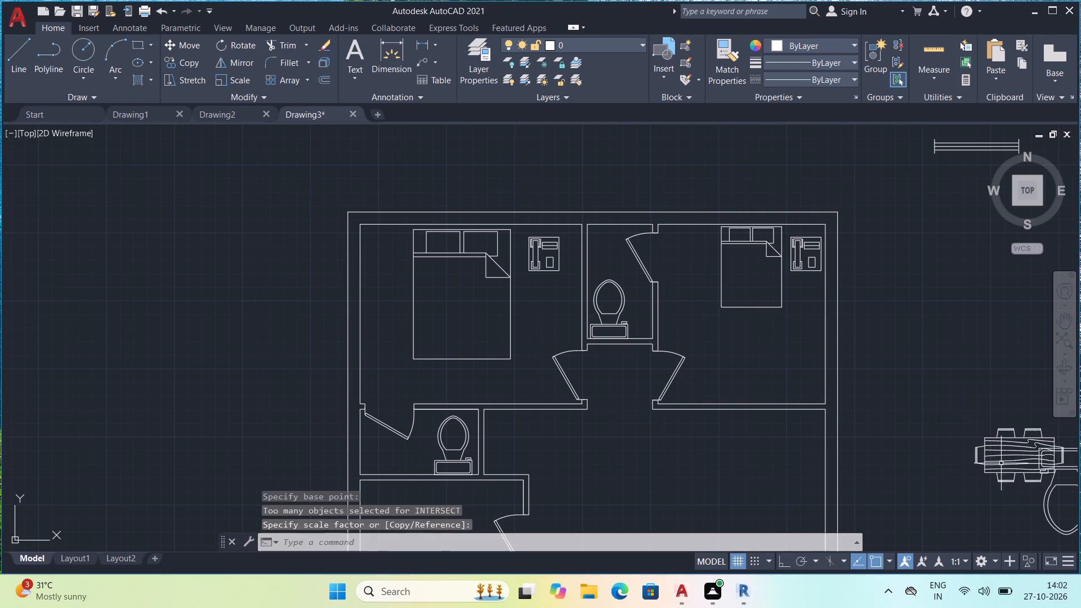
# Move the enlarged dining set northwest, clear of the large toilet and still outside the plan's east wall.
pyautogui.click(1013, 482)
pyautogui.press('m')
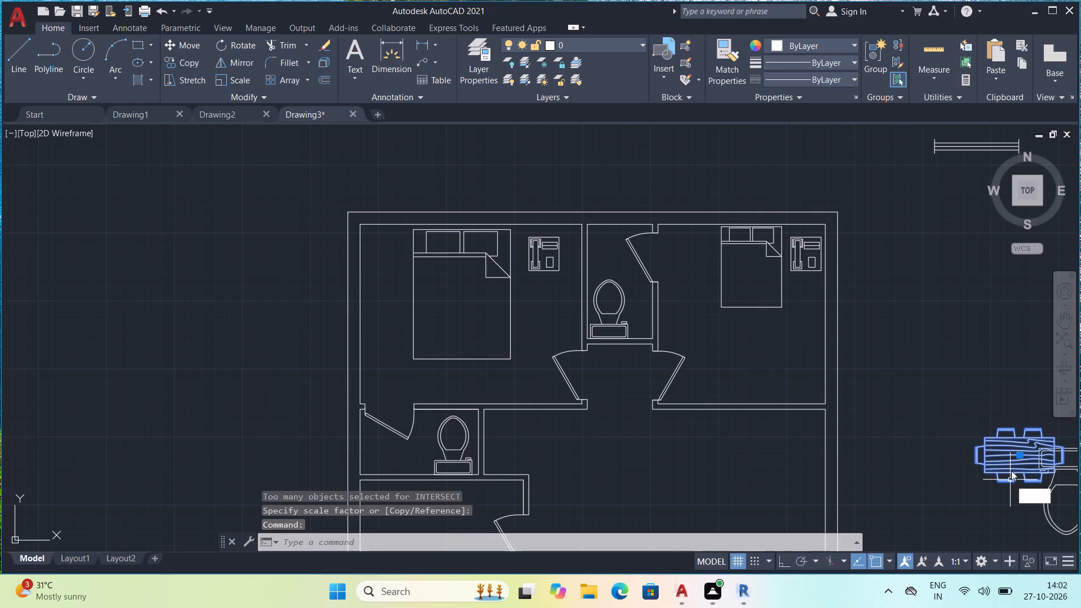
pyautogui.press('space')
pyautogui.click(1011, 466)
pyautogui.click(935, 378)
# Erase the leftover large toilet block east of the plan.
pyautogui.scroll(-1, 970, 443)
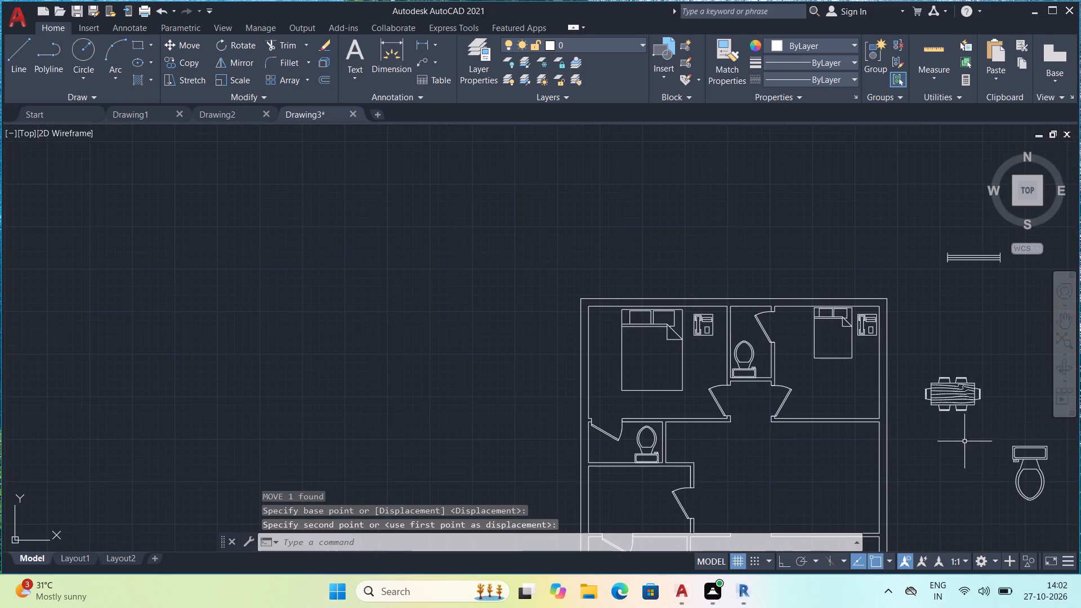
pyautogui.moveTo(973, 453); pyautogui.dragTo(871, 366, button='middle')
pyautogui.moveTo(897, 346); pyautogui.dragTo(900, 354)
pyautogui.click(980, 431)
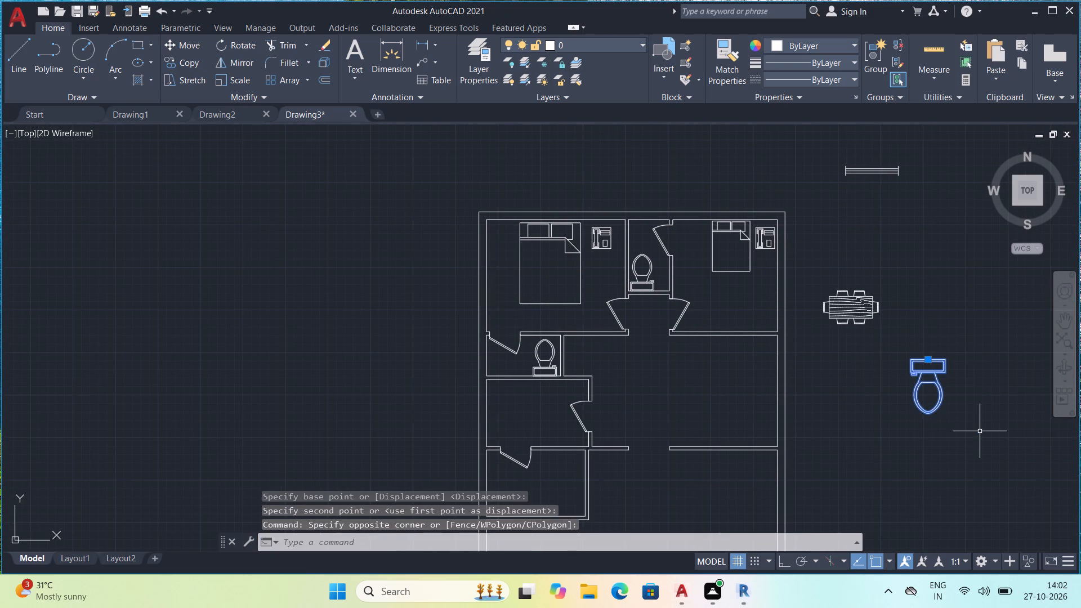
pyautogui.write('e')
pyautogui.press('space')
# Move the dining set from east of the plan into the middle of the room south of the west toilet room.
pyautogui.scroll(1, 896, 364)
pyautogui.moveTo(877, 366); pyautogui.dragTo(955, 351, button='middle')
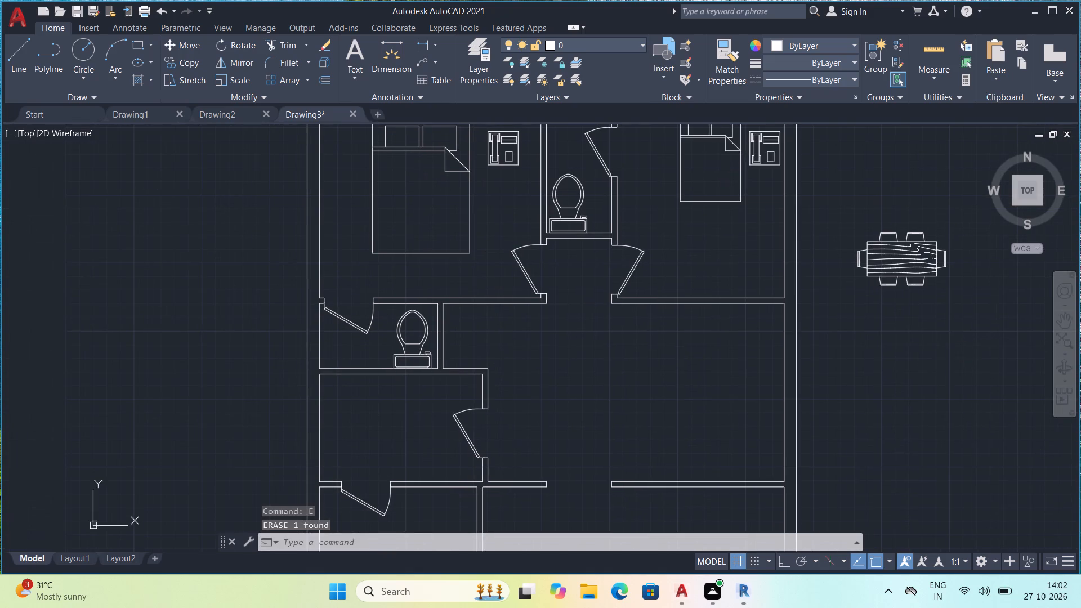
pyautogui.click(864, 201)
pyautogui.click(956, 306)
pyautogui.moveTo(964, 315); pyautogui.dragTo(939, 290)
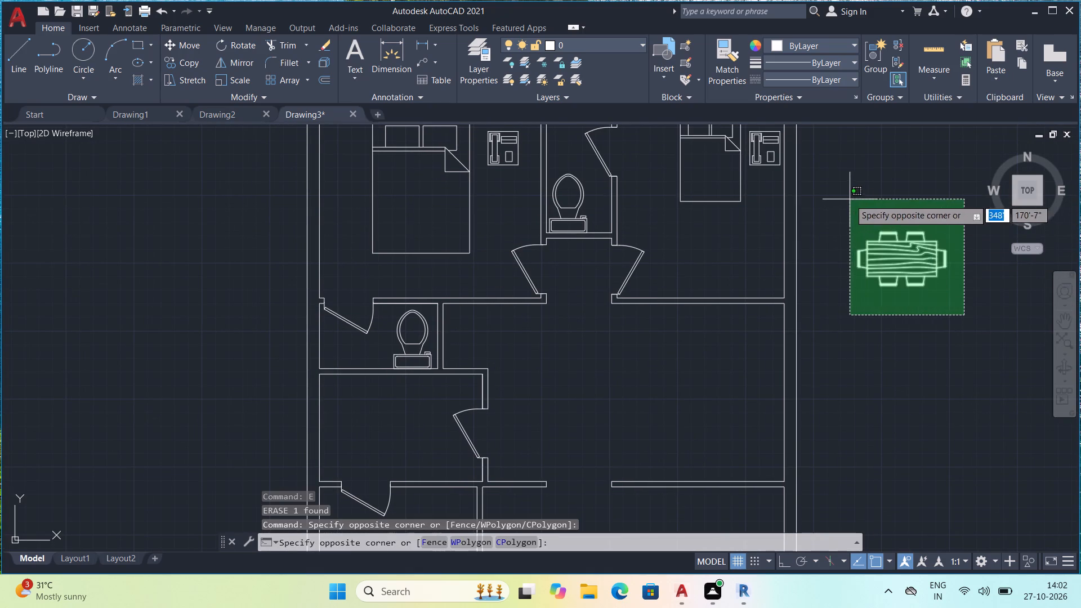
pyautogui.click(849, 199)
pyautogui.press('m')
pyautogui.press('space')
pyautogui.click(896, 270)
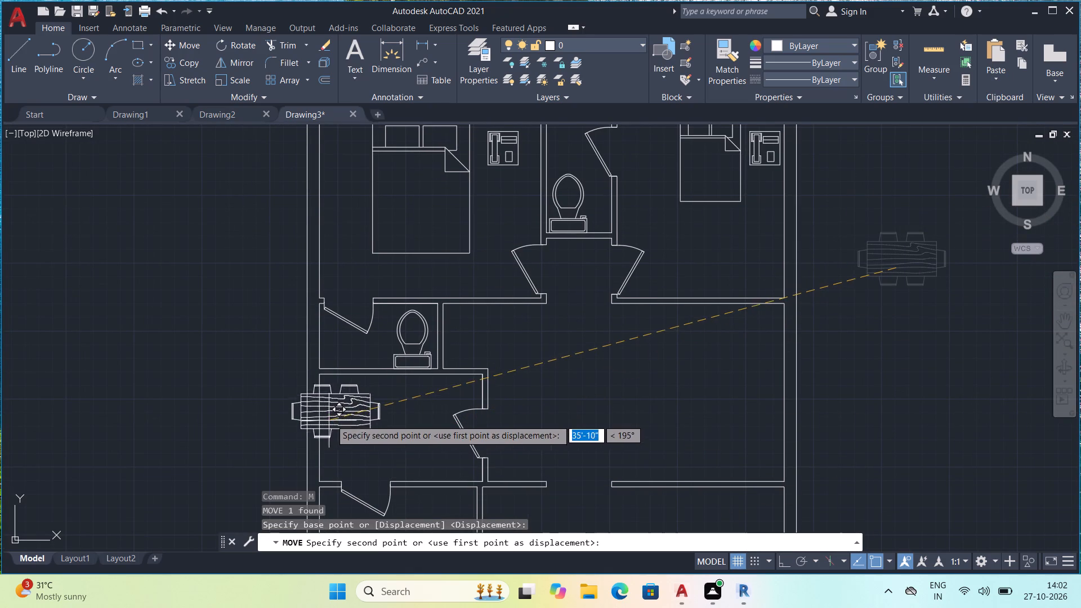
pyautogui.click(376, 433)
# Insert the Vehicles - Imperial block in the empty area east of the plan from the tool palettes.
pyautogui.scroll(-2, 608, 417)
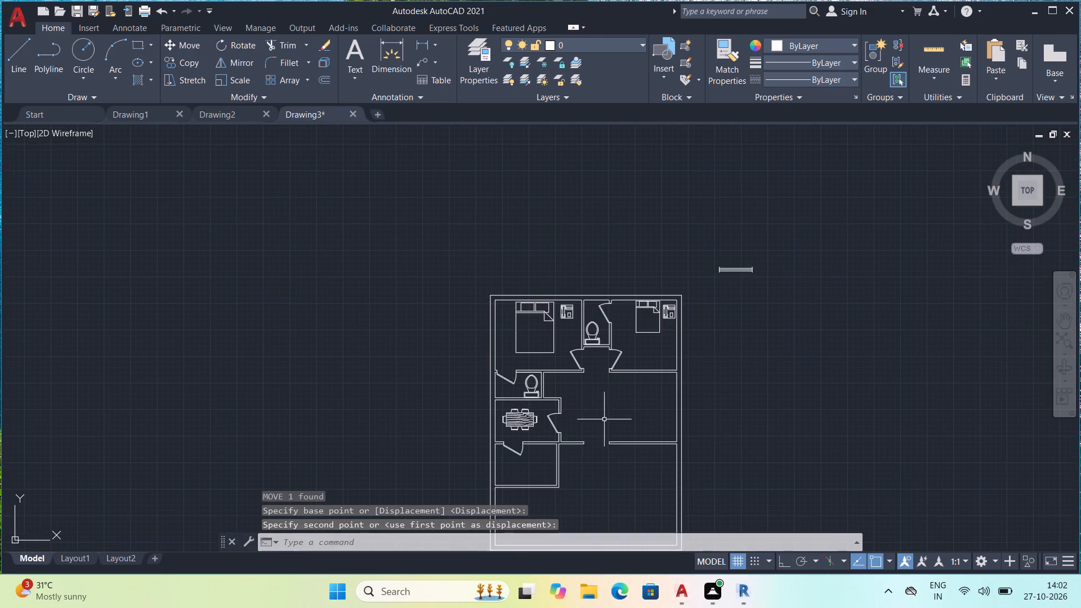
pyautogui.moveTo(604, 419); pyautogui.dragTo(586, 365, button='middle')
pyautogui.scroll(1, 578, 332)
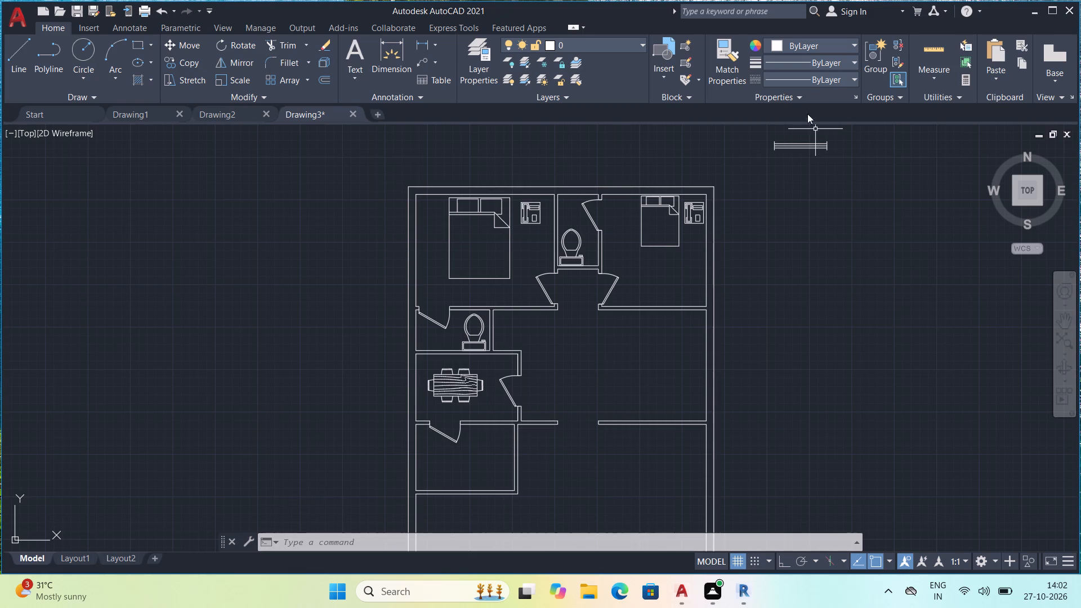
pyautogui.scroll(1, 860, 245)
pyautogui.moveTo(859, 245); pyautogui.dragTo(851, 248, button='middle')
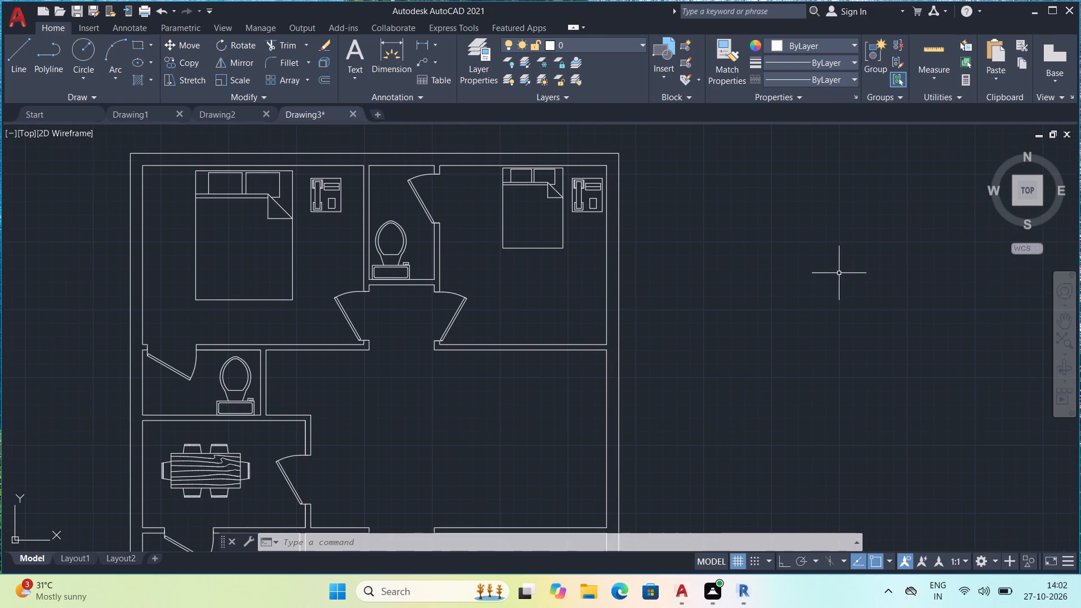
pyautogui.hotkey('ctrl', '3')
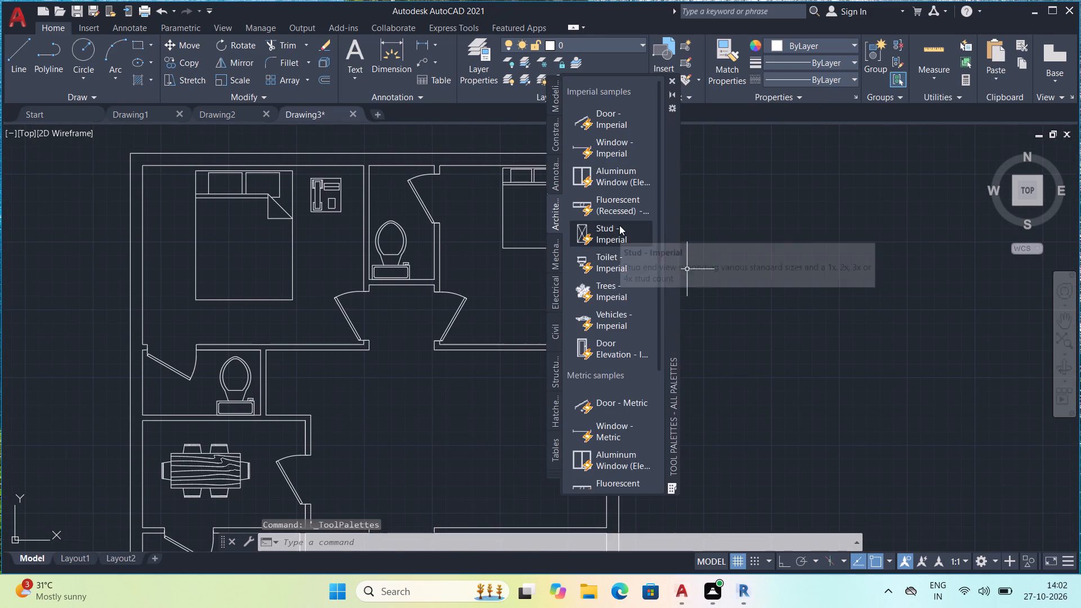
pyautogui.click(609, 313)
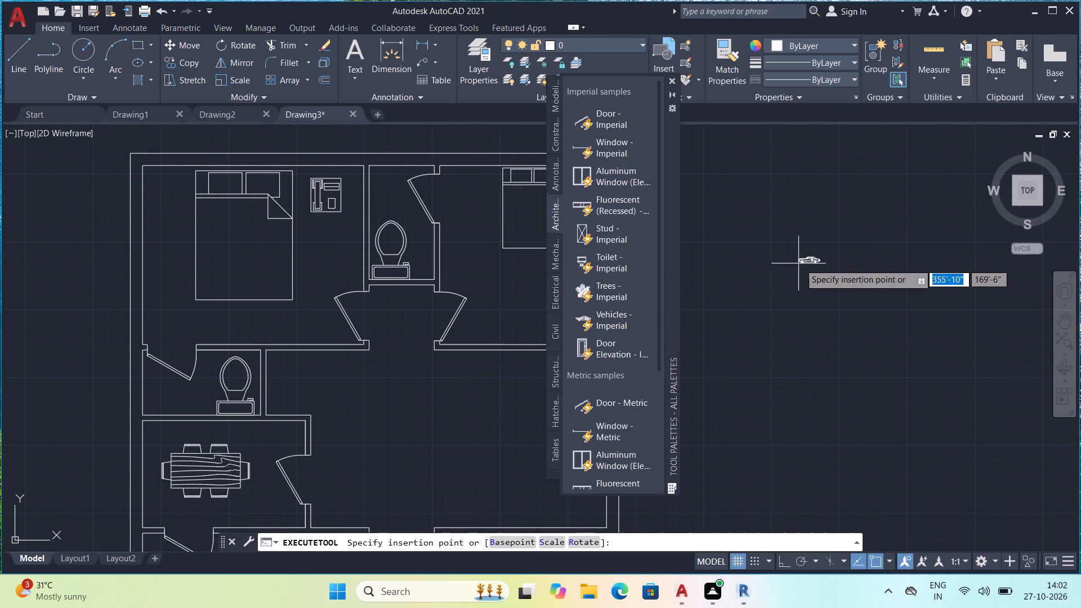
pyautogui.click(818, 273)
pyautogui.click(669, 78)
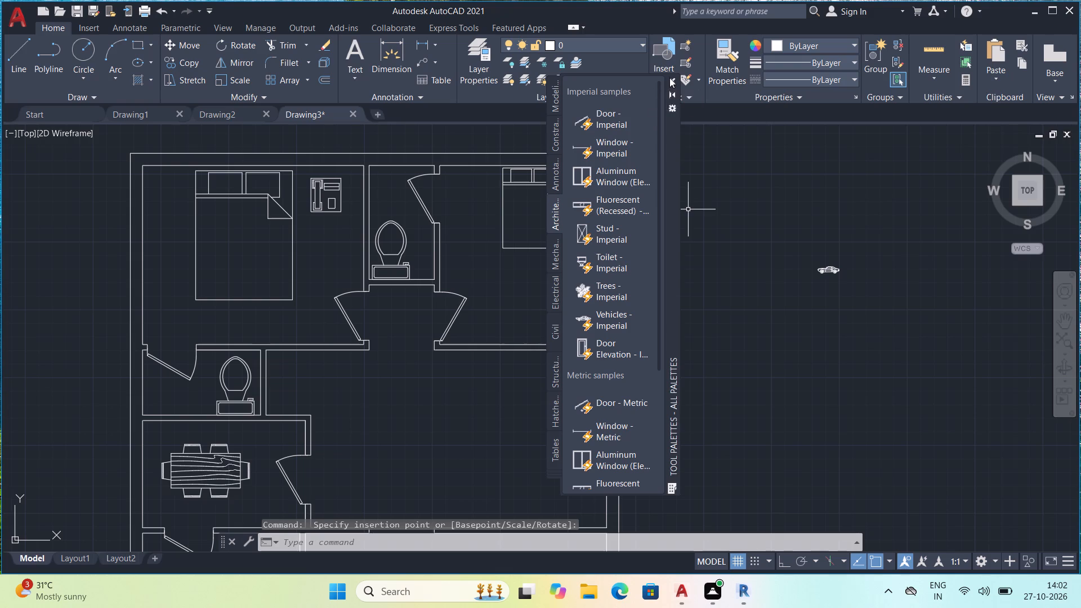
# Change the inserted vehicle block's view to Sports Car (Top).
pyautogui.click(824, 266)
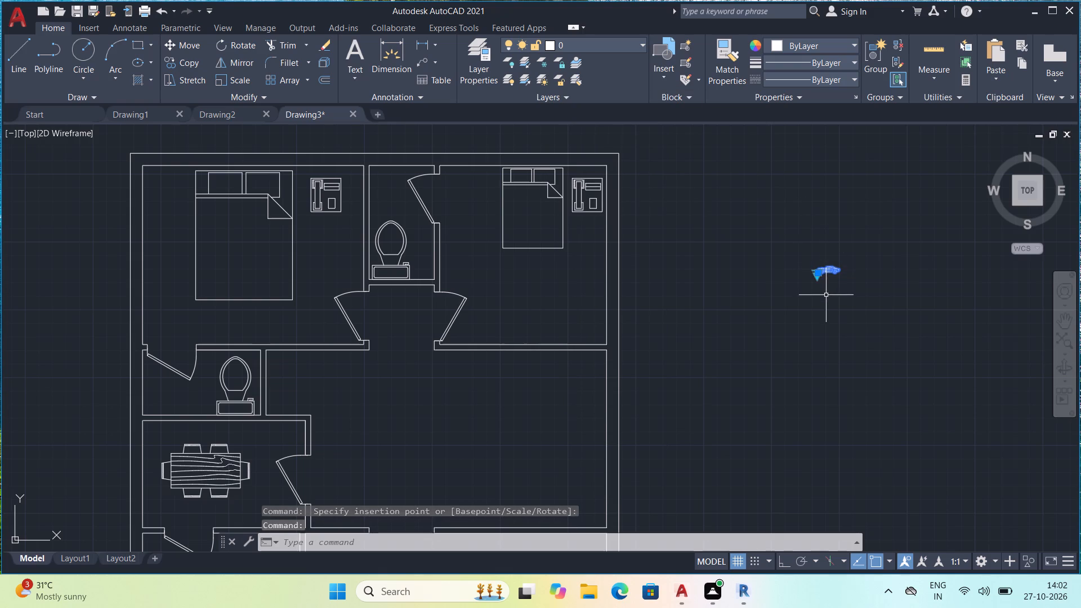
pyautogui.scroll(3, 826, 294)
pyautogui.click(789, 217)
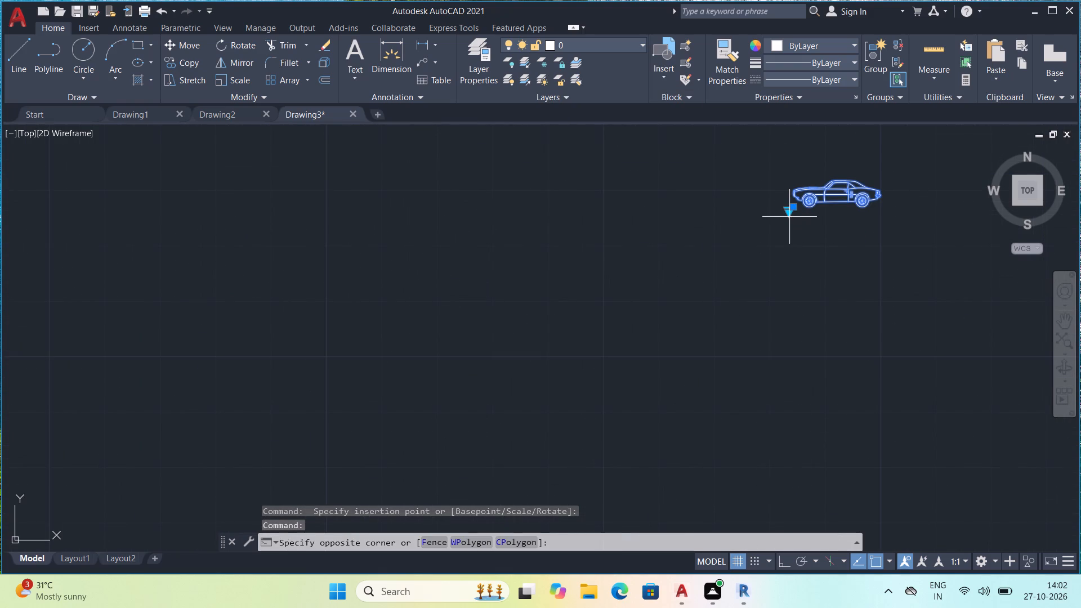
pyautogui.click(792, 220)
pyautogui.doubleClick(787, 217)
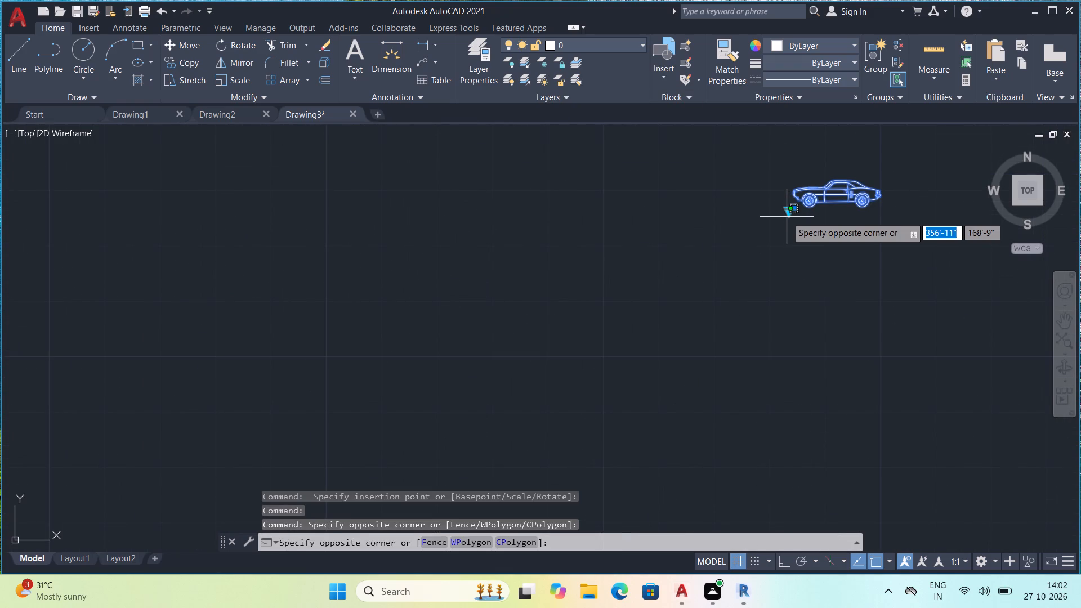
pyautogui.doubleClick(789, 214)
pyautogui.click(788, 214)
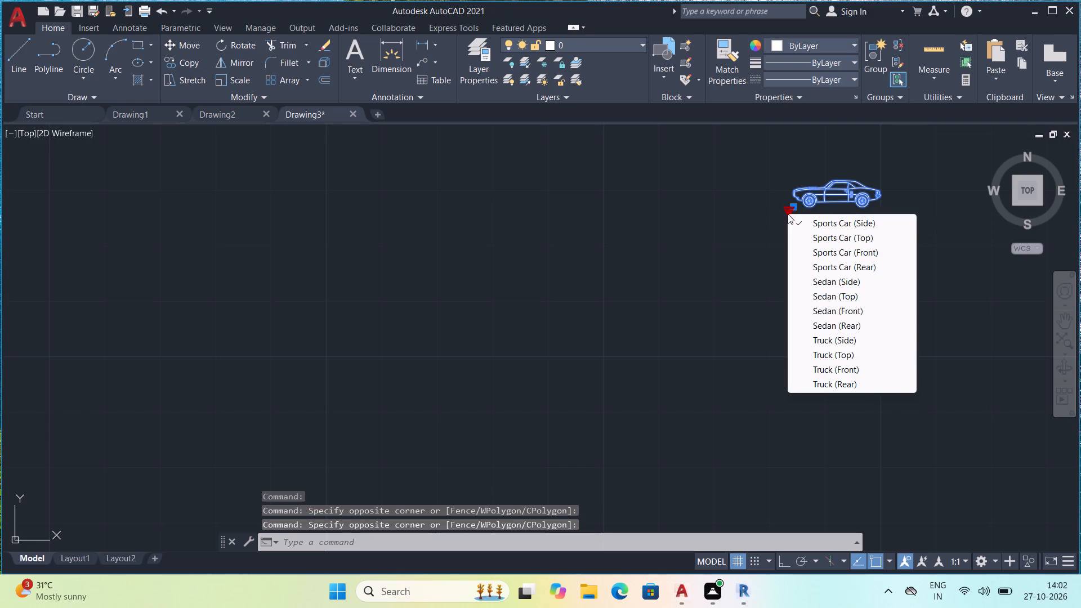
pyautogui.click(848, 235)
pyautogui.click(846, 235)
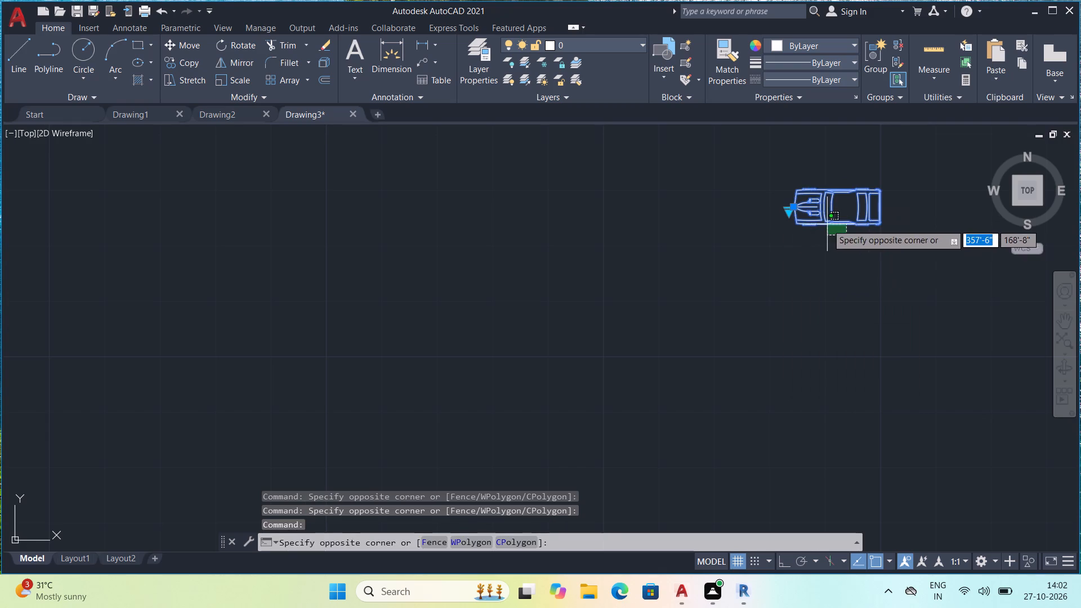
# Rotate the sports car block about its rear corner so that its front faces north.
pyautogui.click(850, 251)
pyautogui.press('Escape')
pyautogui.click(781, 140)
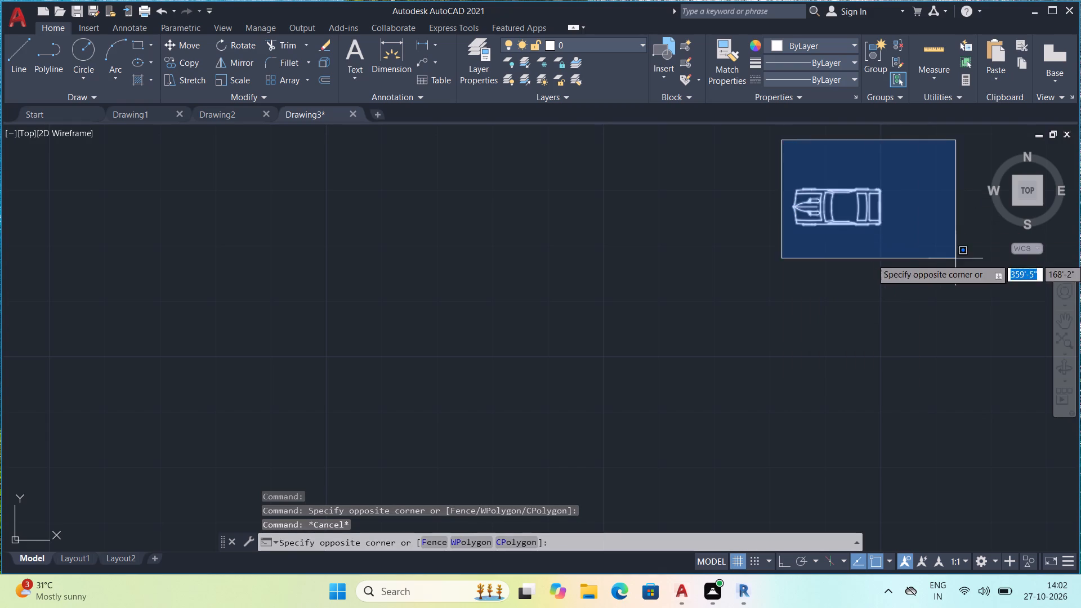
pyautogui.moveTo(950, 259); pyautogui.dragTo(944, 261)
pyautogui.write('ro')
pyautogui.press('space')
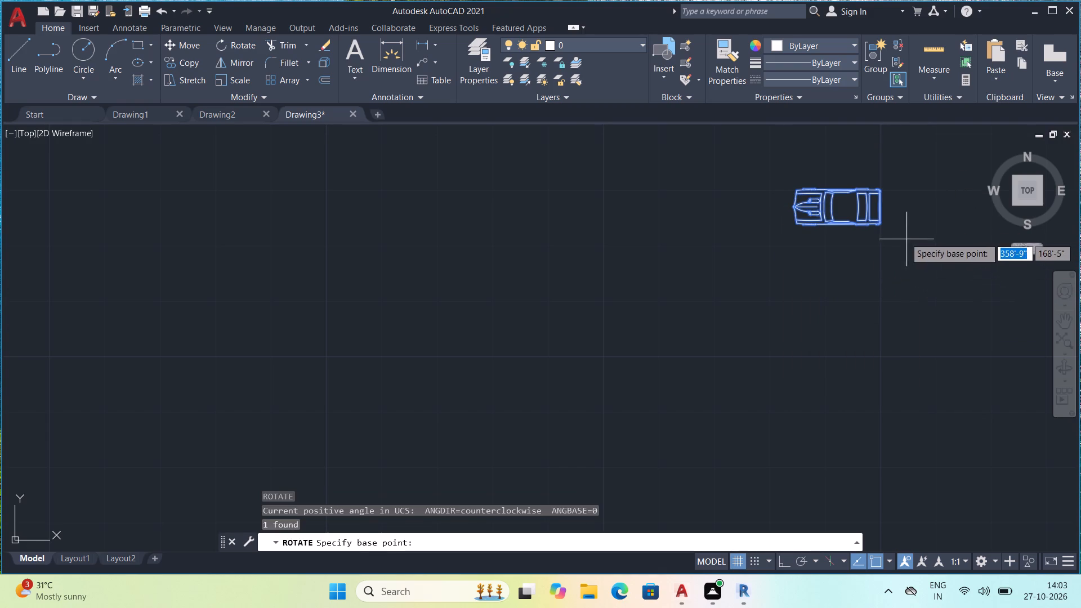
pyautogui.click(879, 227)
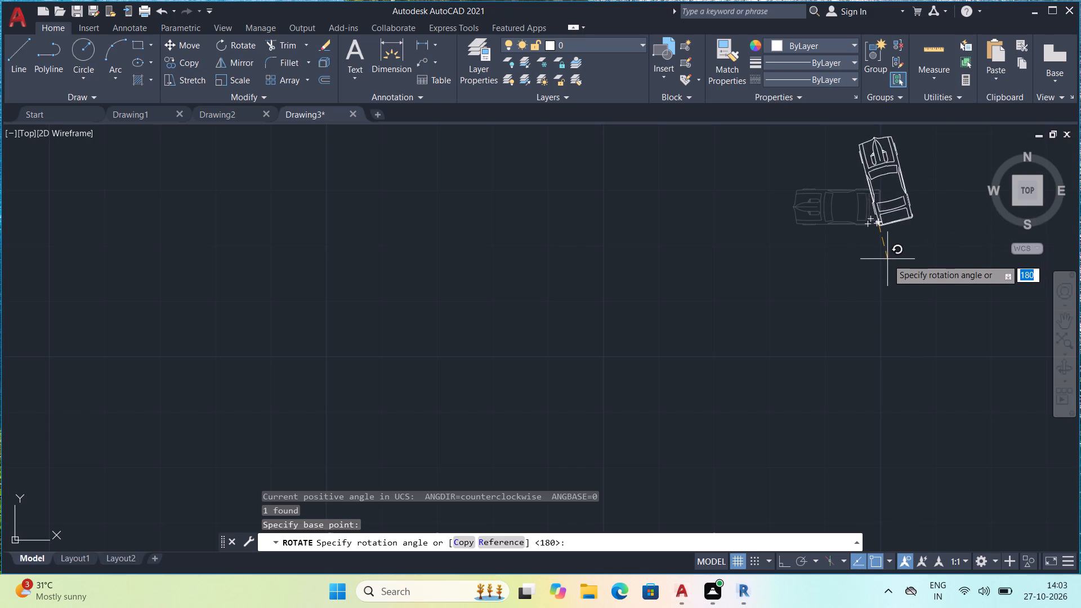
pyautogui.press('F8')
pyautogui.click(879, 251)
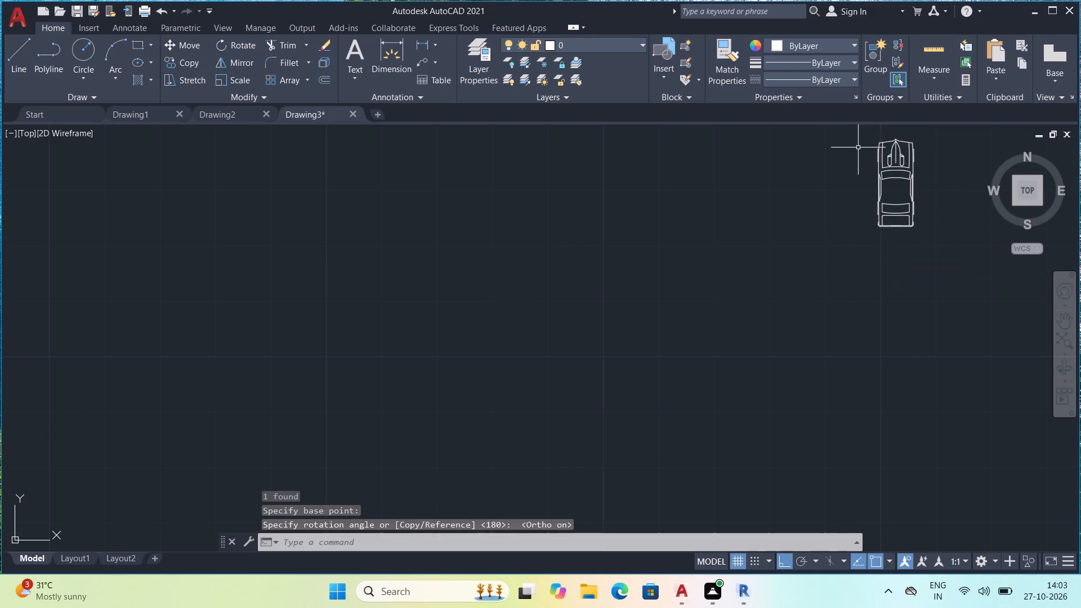
# Move the car block southwest to the empty area just east of the plan's southern large room.
pyautogui.click(861, 133)
pyautogui.moveTo(934, 232); pyautogui.dragTo(936, 240)
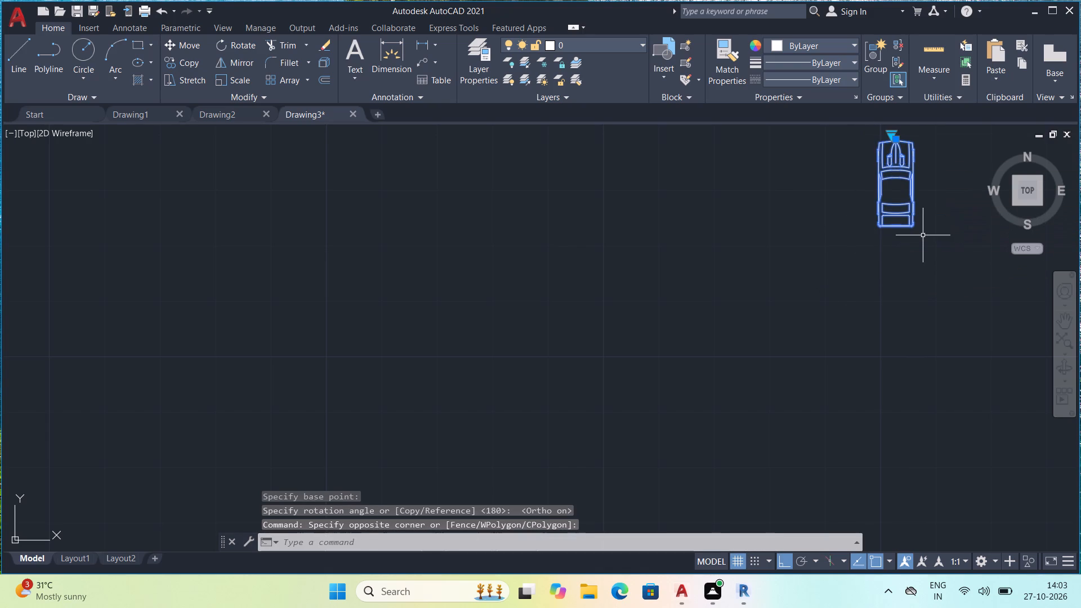
pyautogui.press('m')
pyautogui.press('space')
pyautogui.click(910, 200)
pyautogui.scroll(-2, 629, 310)
pyautogui.moveTo(595, 313); pyautogui.dragTo(607, 315, button='middle')
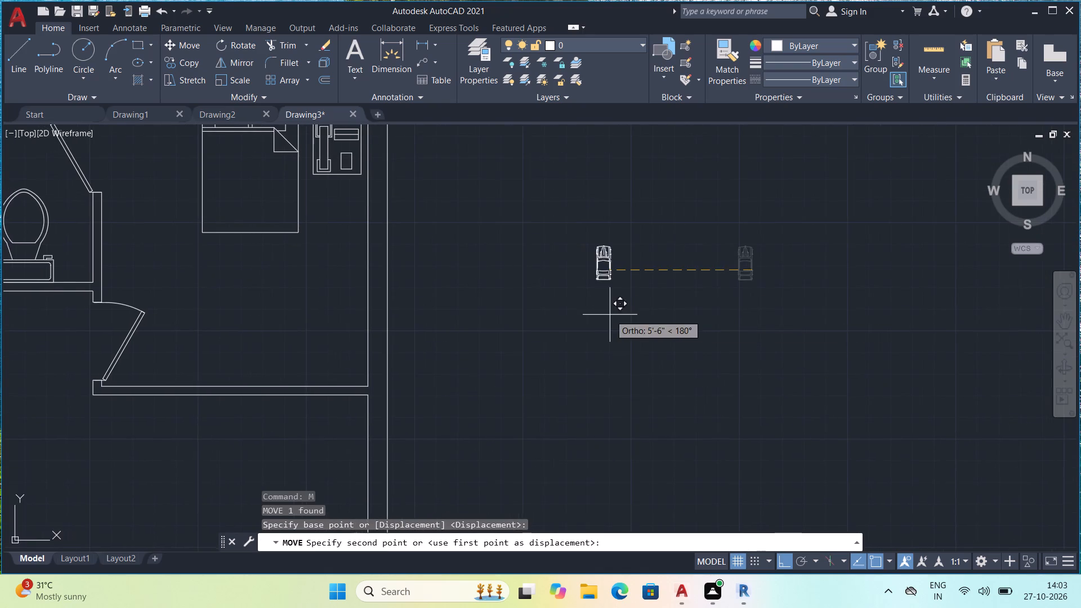
pyautogui.press('F8')
pyautogui.moveTo(633, 334); pyautogui.dragTo(787, 198, button='middle')
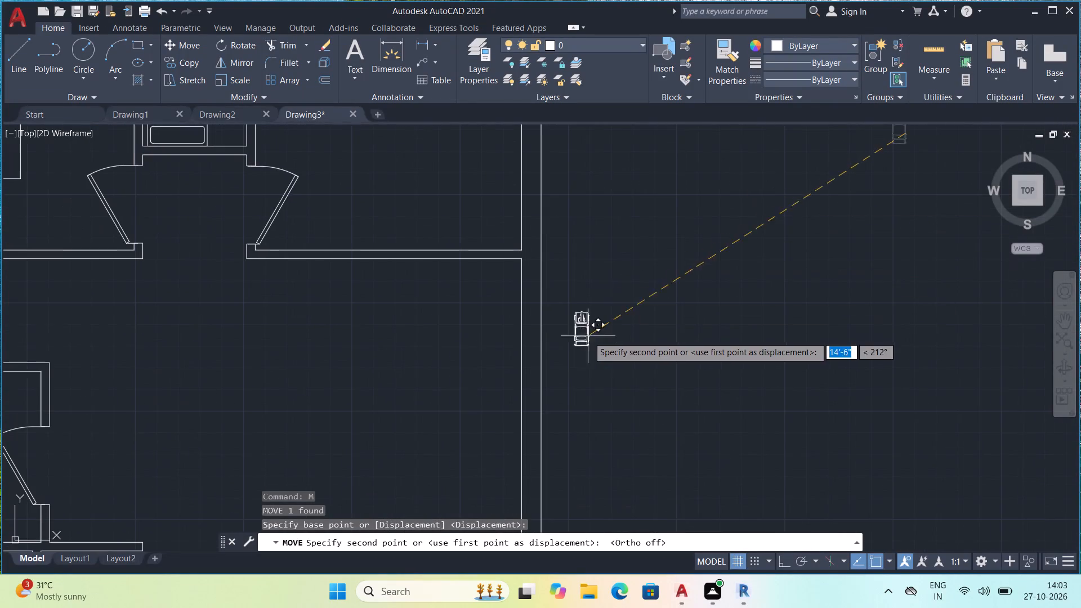
pyautogui.moveTo(614, 336); pyautogui.dragTo(748, 164, button='middle')
pyautogui.scroll(-1, 776, 364)
pyautogui.moveTo(779, 356); pyautogui.dragTo(778, 310, button='middle')
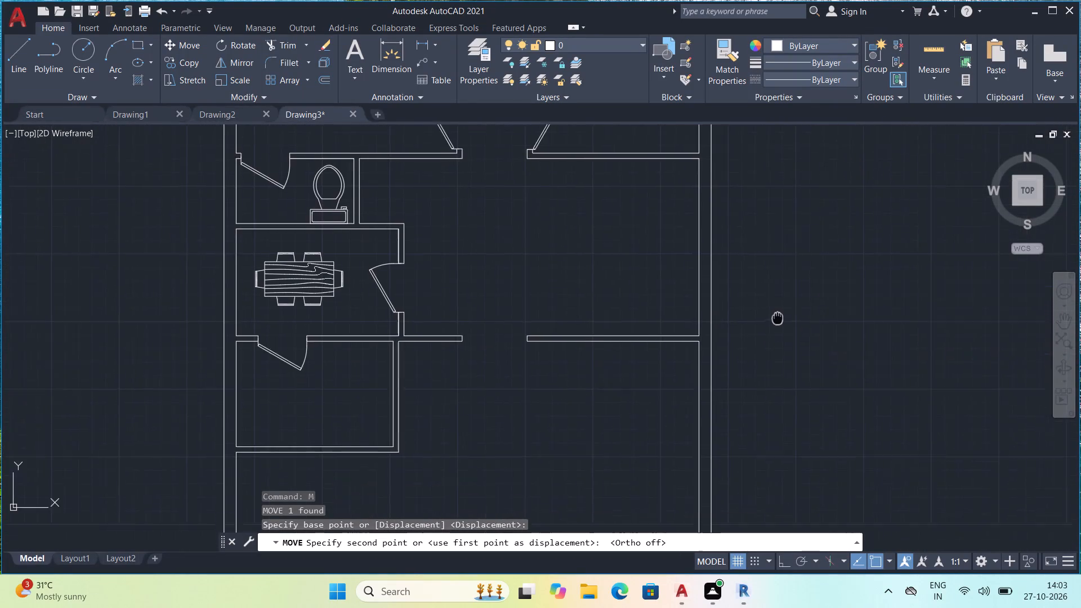
pyautogui.moveTo(778, 310); pyautogui.dragTo(787, 231, button='middle')
pyautogui.click(825, 345)
# Scale up the car block freehand about its rear end until it suits the size of the plan's southern large room.
pyautogui.moveTo(792, 310); pyautogui.dragTo(801, 314)
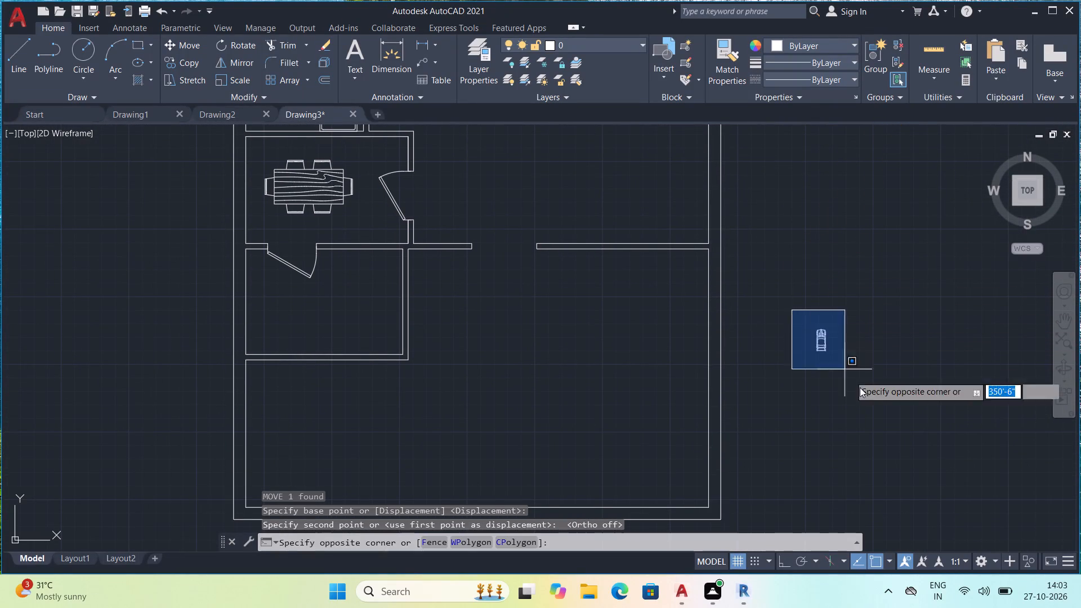
pyautogui.click(884, 401)
pyautogui.press('s')
pyautogui.press('c')
pyautogui.press('space')
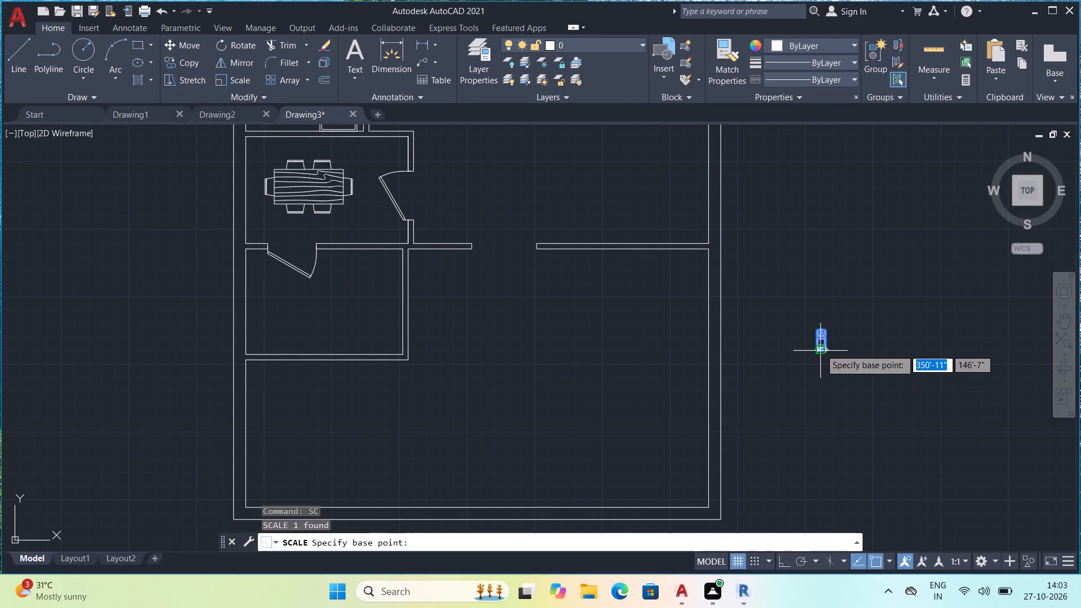
pyautogui.click(820, 349)
pyautogui.click(936, 435)
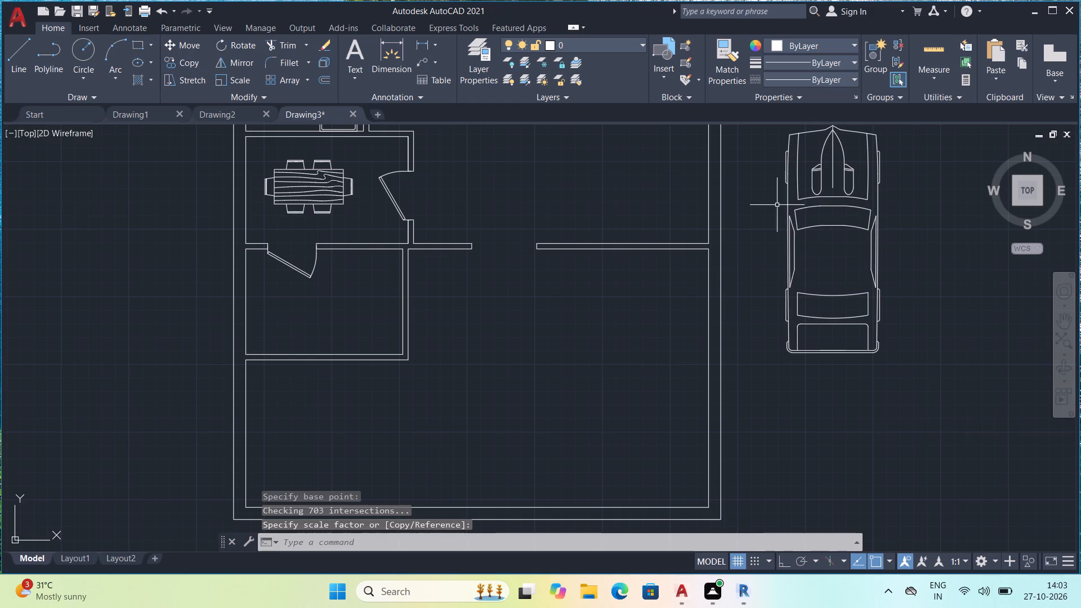
# Move the enlarged car from outside the plan into the southern large room, near the east wall.
pyautogui.click(791, 219)
pyautogui.press('m')
pyautogui.press('space')
pyautogui.click(797, 258)
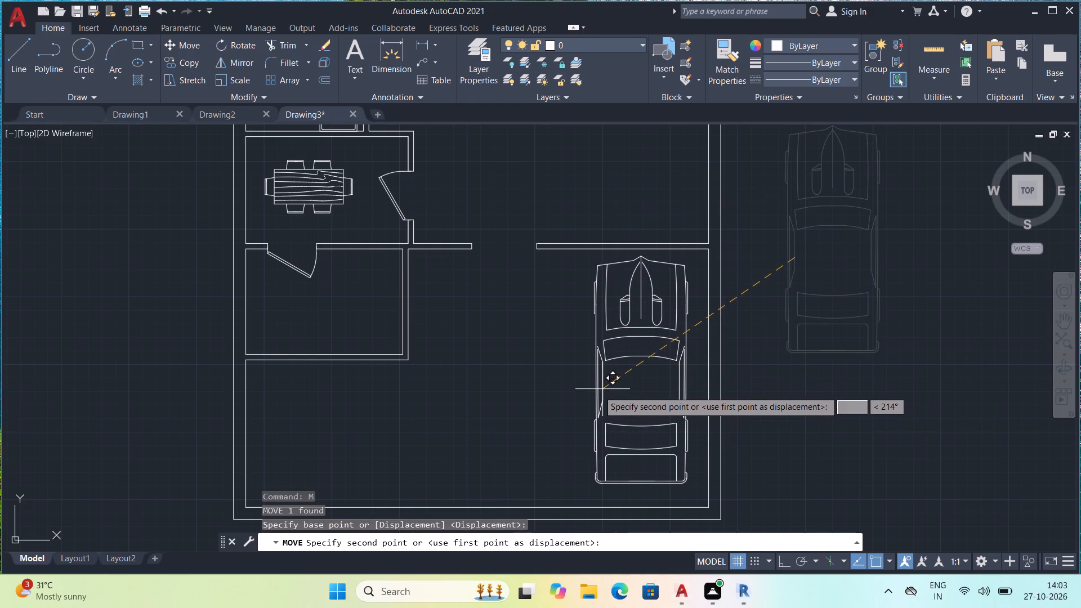
pyautogui.click(590, 394)
pyautogui.scroll(-1, 753, 332)
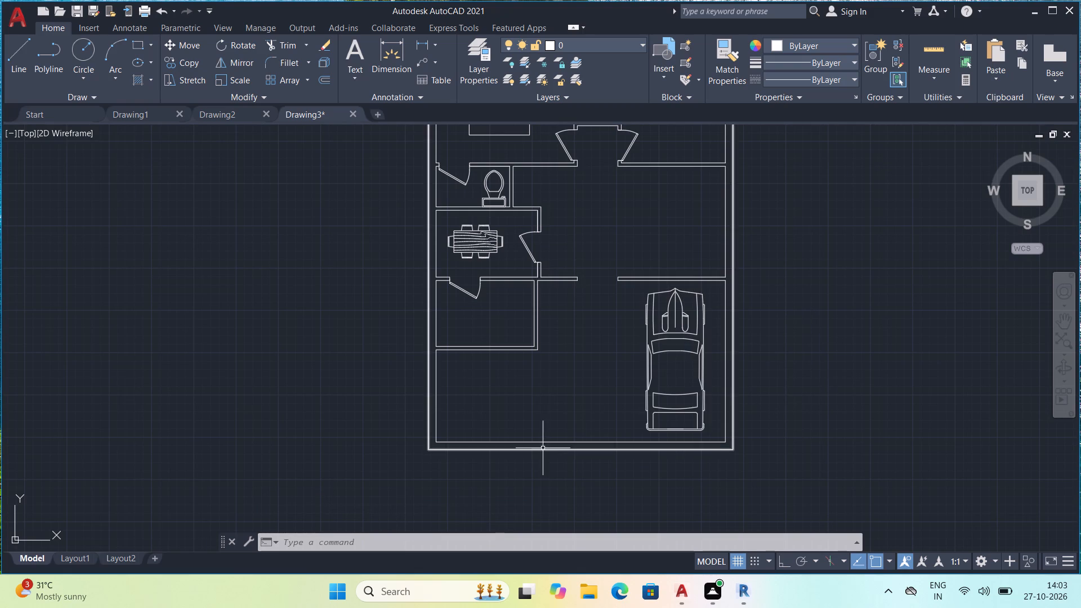
pyautogui.press('Escape')
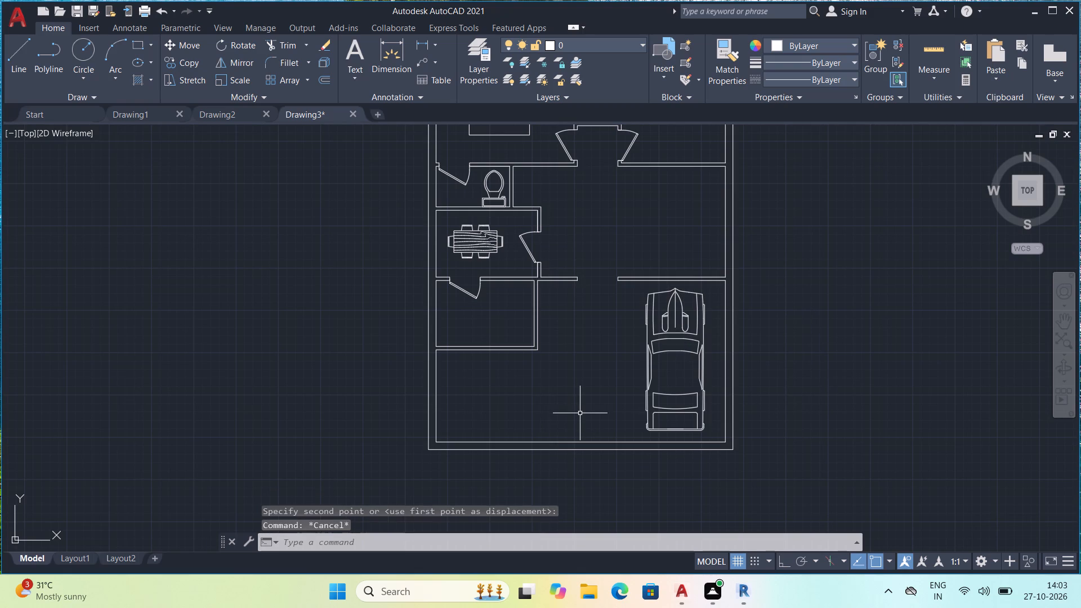
pyautogui.press('Escape')
pyautogui.press('Escape')
# Draw a vertical jamb line across the south exterior wall, west of the car, and trim the part extending beyond the wall.
pyautogui.write('l')
pyautogui.press('space')
pyautogui.scroll(1, 565, 395)
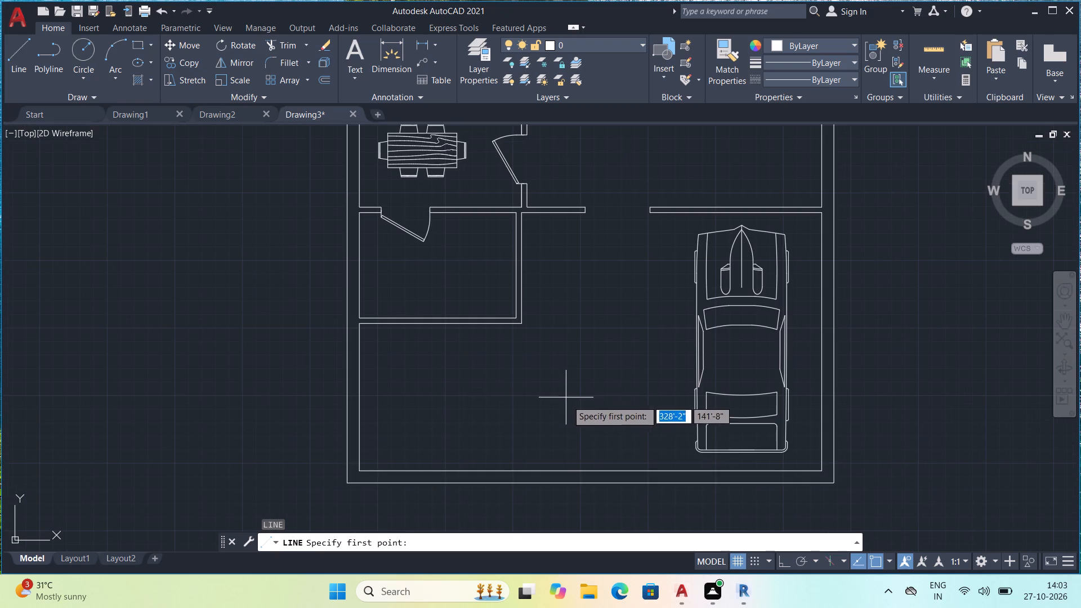
pyautogui.click(579, 472)
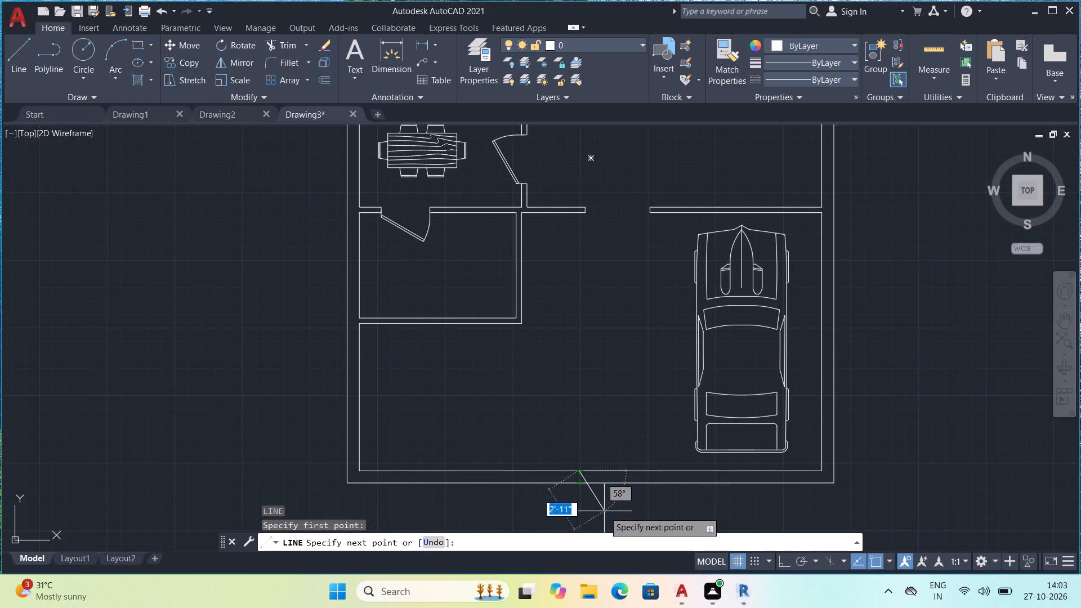
pyautogui.press('F8')
pyautogui.click(575, 518)
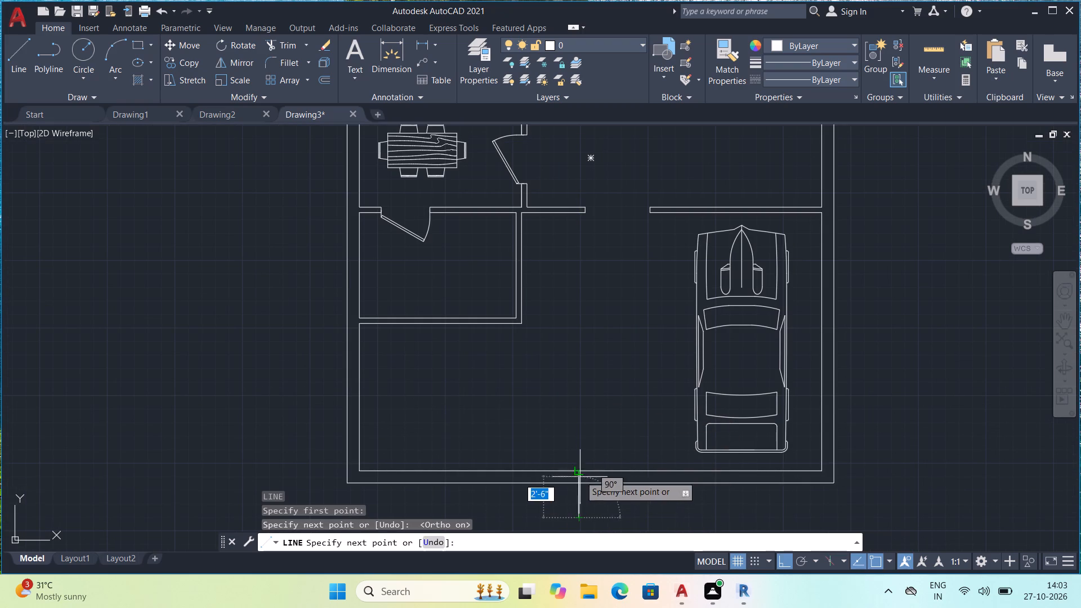
pyautogui.press('Escape')
pyautogui.write('tr')
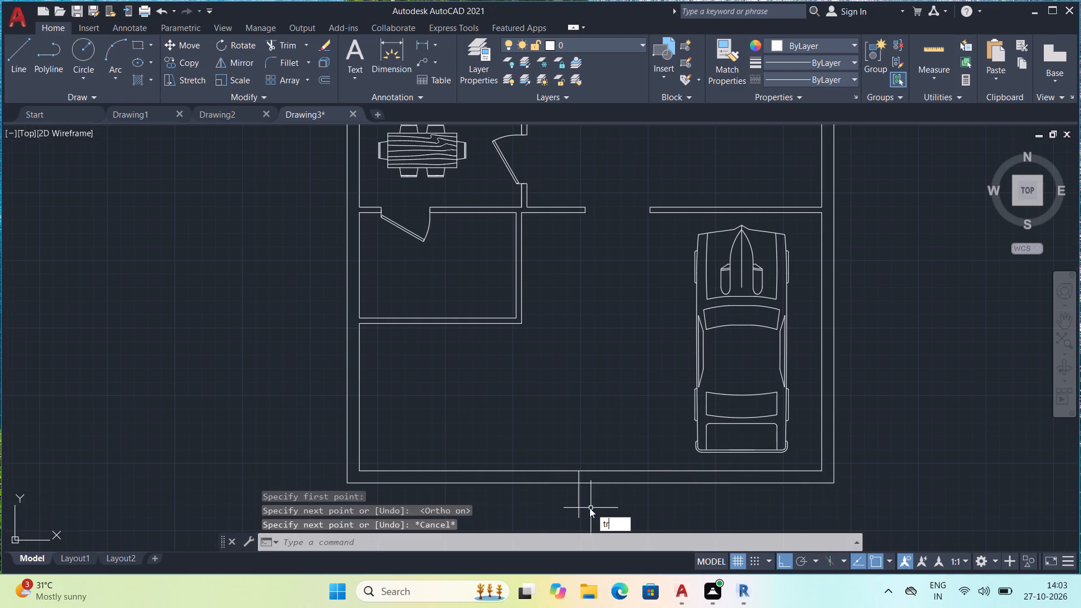
pyautogui.press('space')
pyautogui.click(581, 507)
pyautogui.click(562, 505)
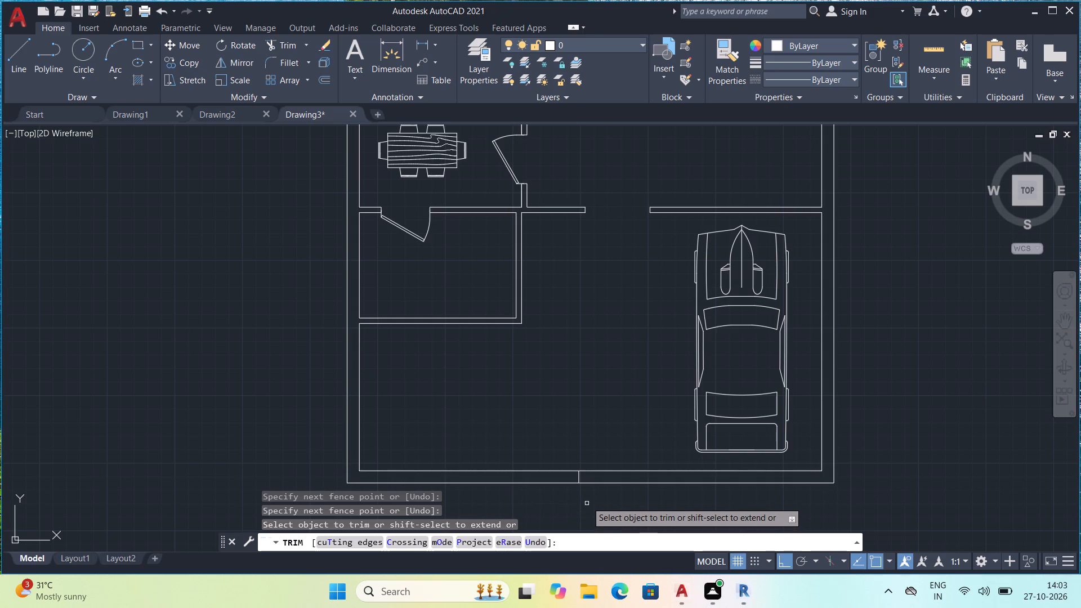
pyautogui.scroll(2, 587, 495)
pyautogui.press('Escape')
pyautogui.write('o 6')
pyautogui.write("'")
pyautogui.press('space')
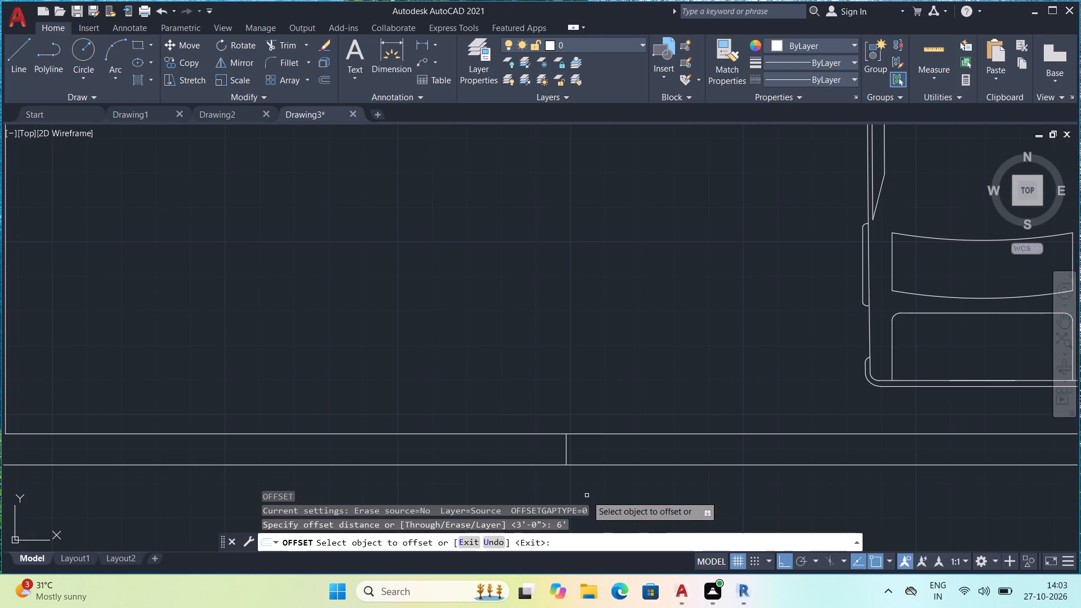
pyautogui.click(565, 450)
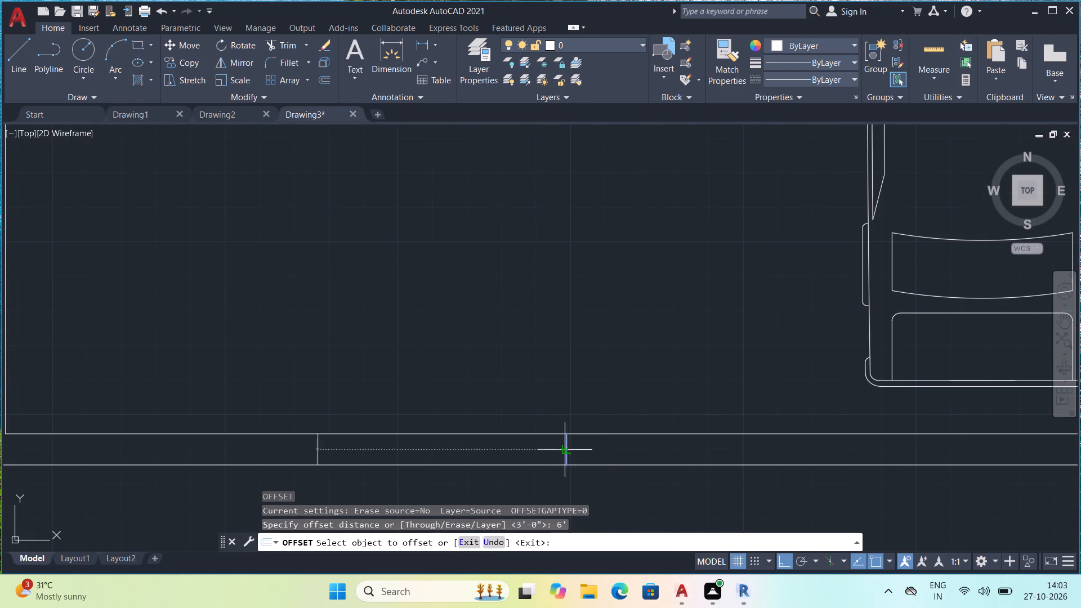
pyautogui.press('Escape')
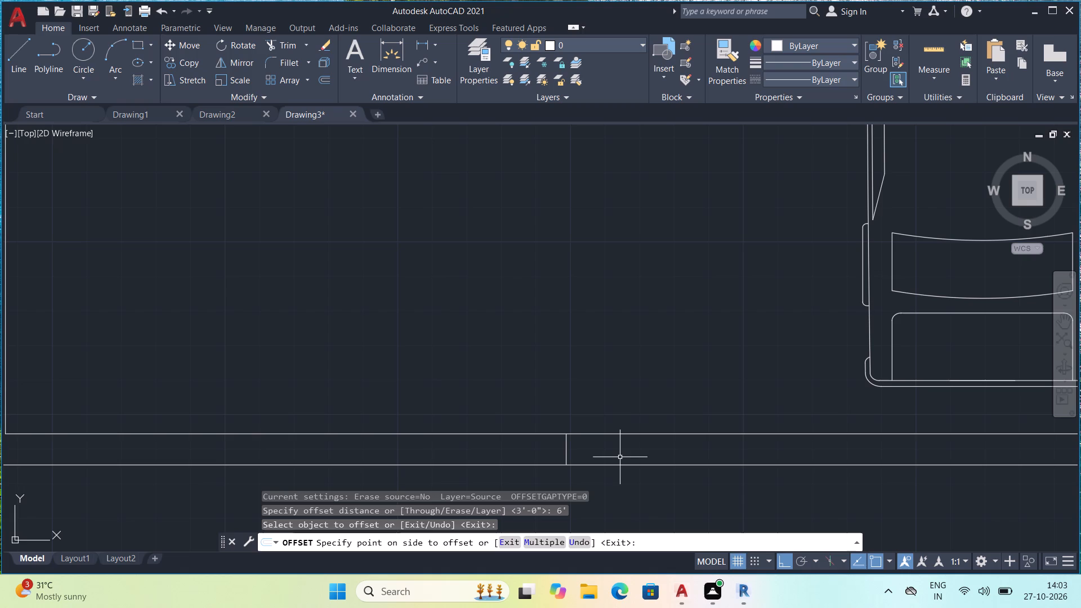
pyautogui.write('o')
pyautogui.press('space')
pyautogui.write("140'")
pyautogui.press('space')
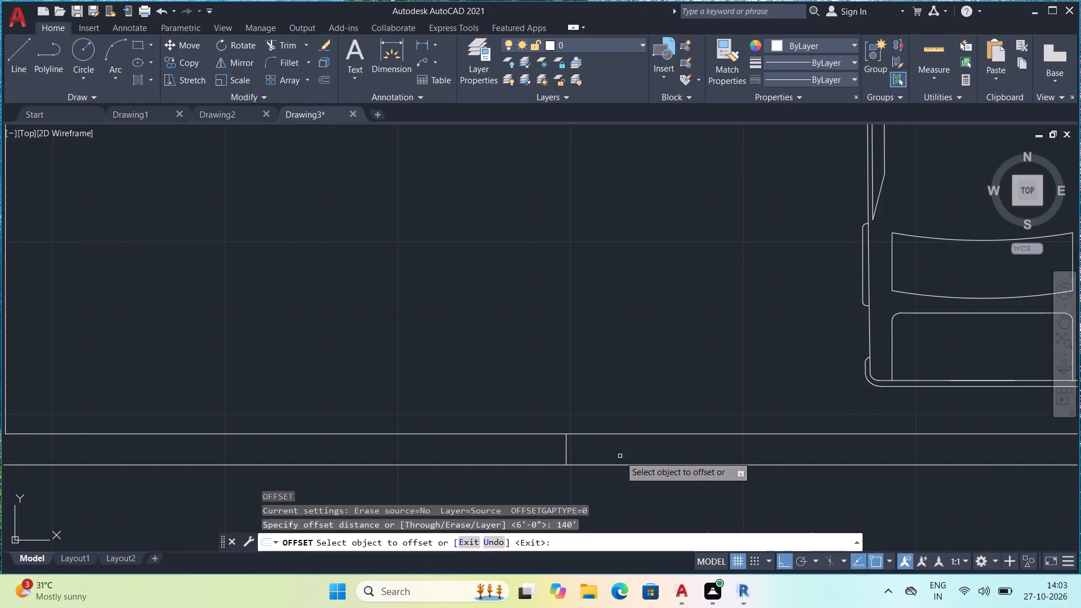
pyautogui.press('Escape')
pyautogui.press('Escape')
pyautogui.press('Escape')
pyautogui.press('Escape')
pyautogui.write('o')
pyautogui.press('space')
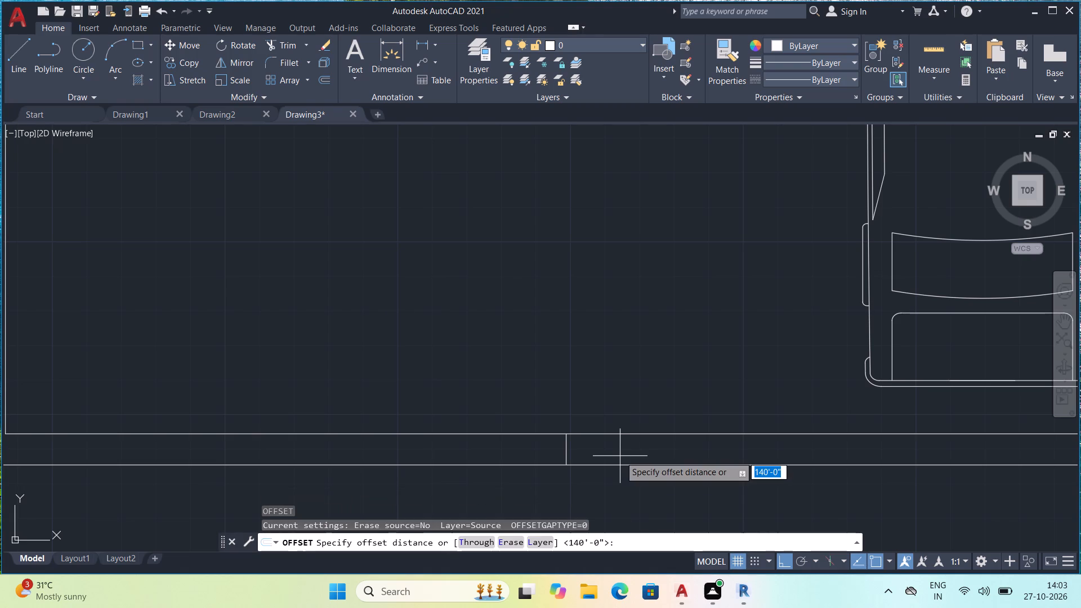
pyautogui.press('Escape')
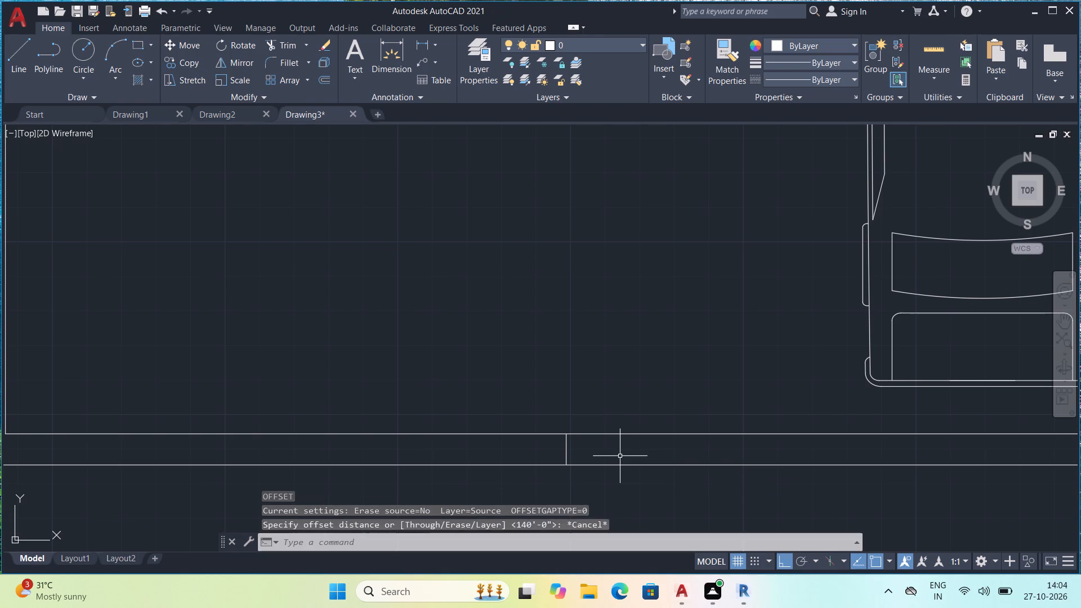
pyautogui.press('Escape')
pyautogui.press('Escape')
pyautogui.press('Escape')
# Offset the jamb line in the south exterior wall 10' to the east.
pyautogui.write("o 10'")
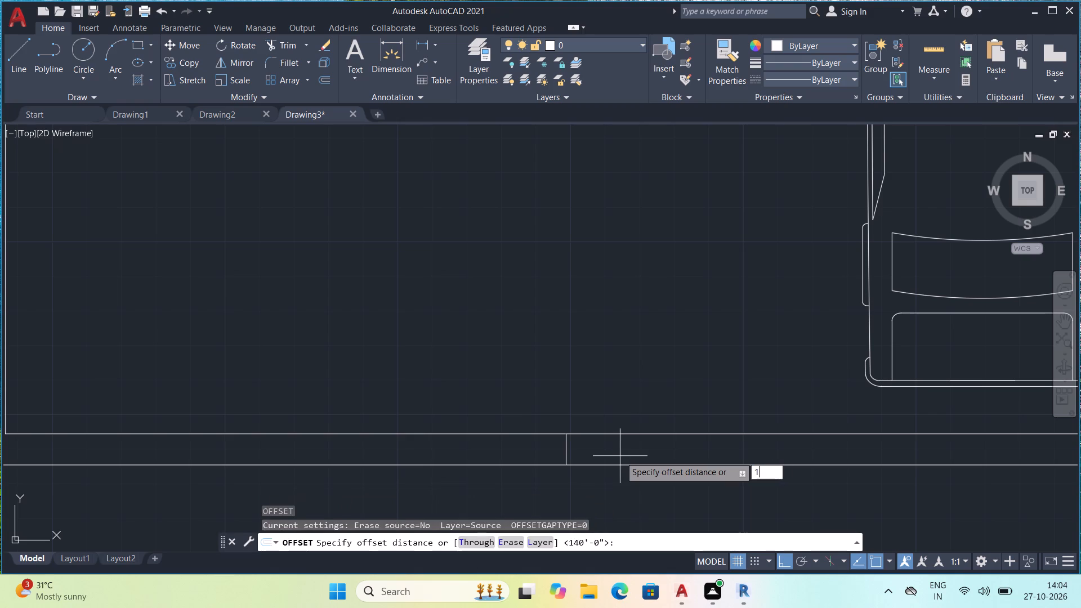
pyautogui.press('space')
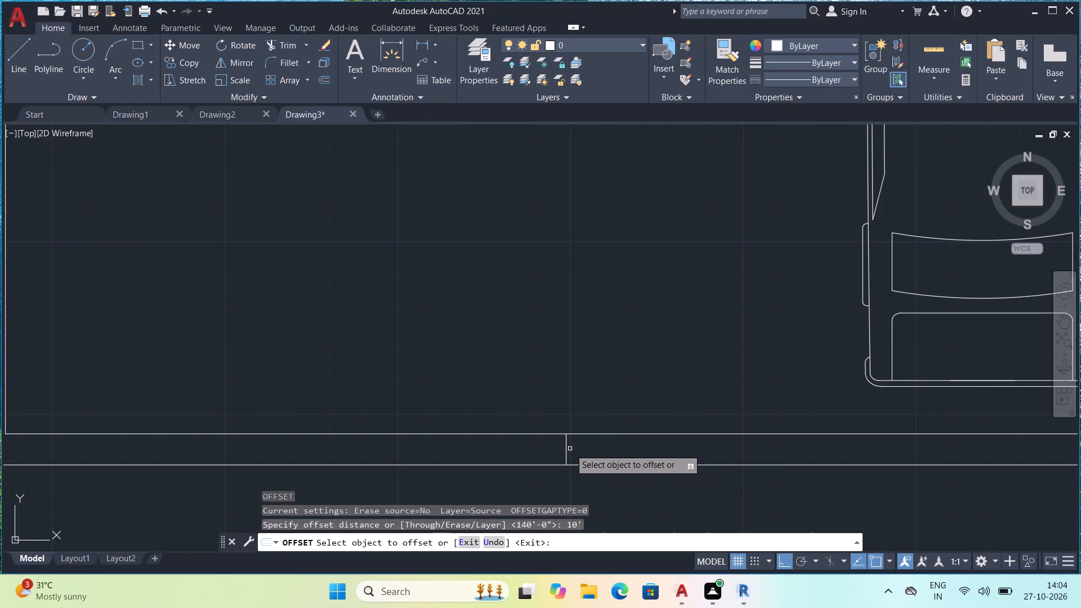
pyautogui.click(566, 447)
pyautogui.click(605, 457)
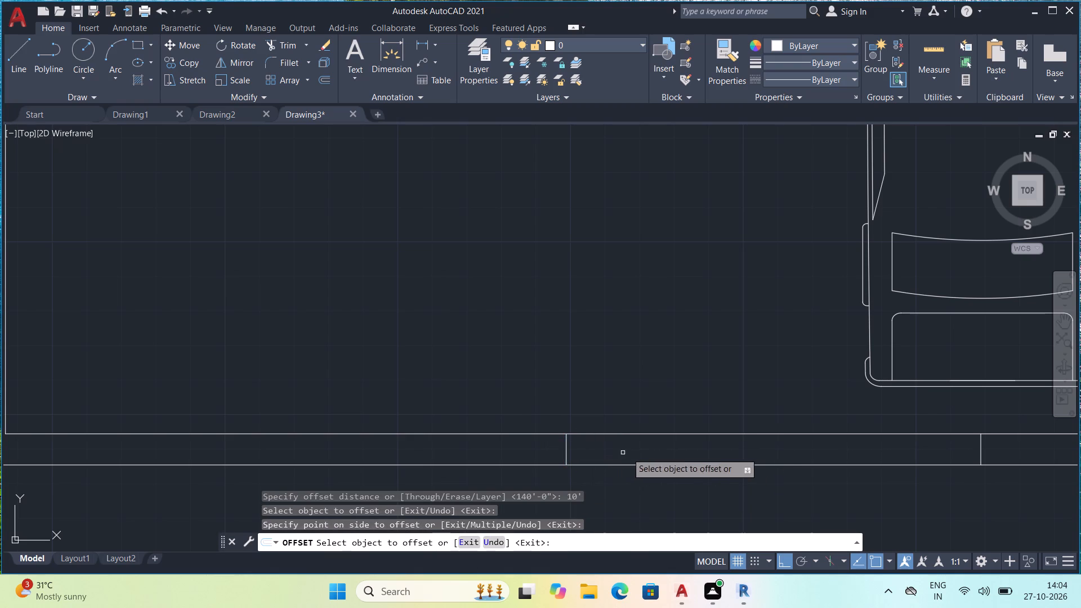
pyautogui.press('Escape')
# Trim both south wall lines between the two jamb lines to open the garage entrance.
pyautogui.write('tr')
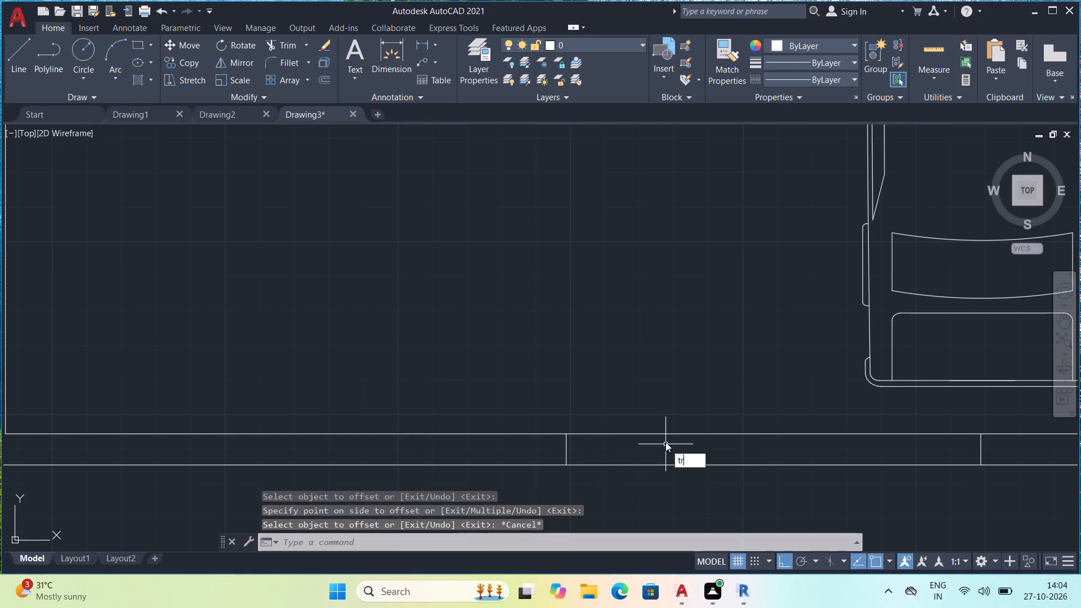
pyautogui.press('space')
pyautogui.click(680, 404)
pyautogui.click(686, 516)
pyautogui.scroll(-2, 685, 429)
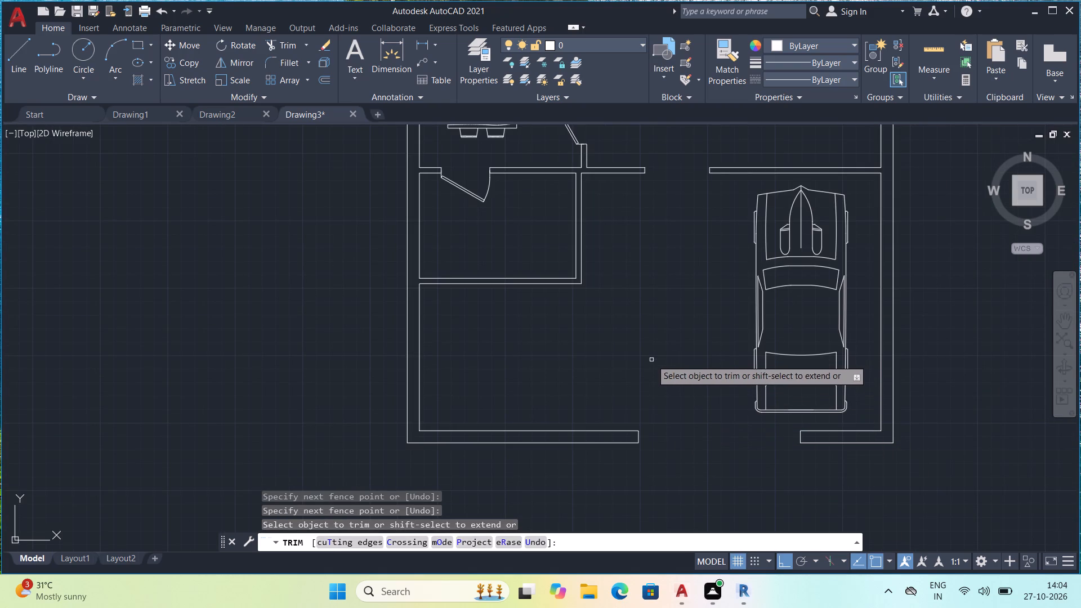
pyautogui.press('Escape')
pyautogui.press('Escape')
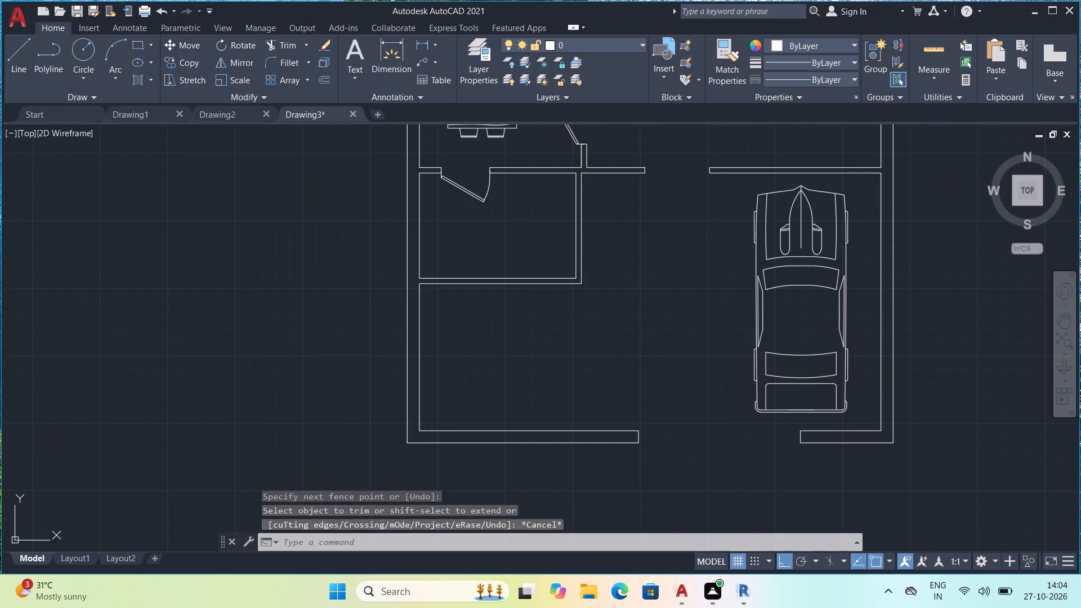
pyautogui.press('Escape')
# Move the car west so that it lines up with the new opening in the south wall.
pyautogui.click(762, 276)
pyautogui.press('m')
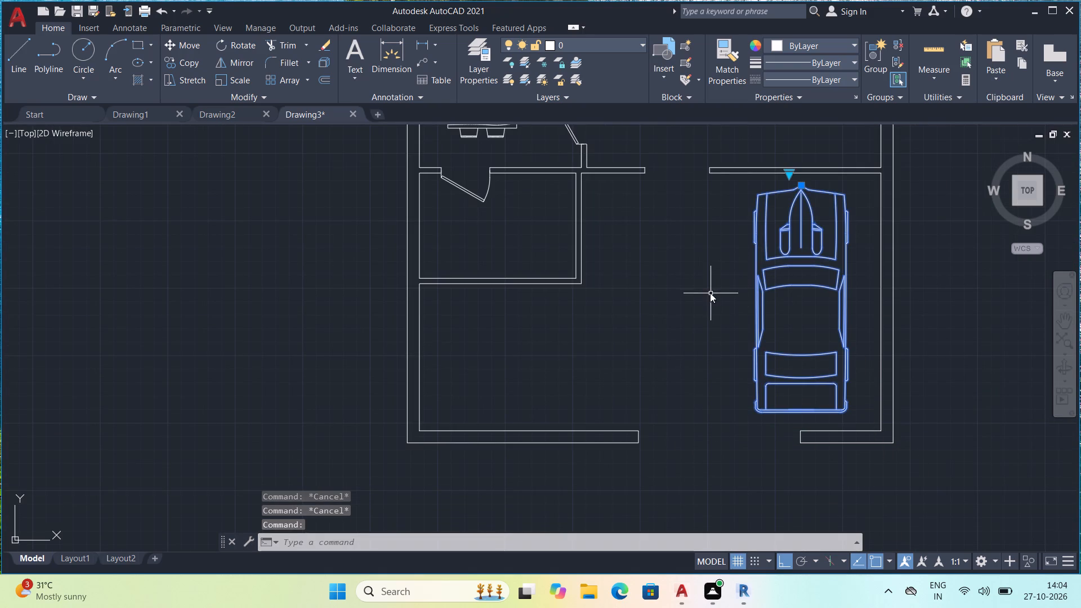
pyautogui.press('space')
pyautogui.click(758, 276)
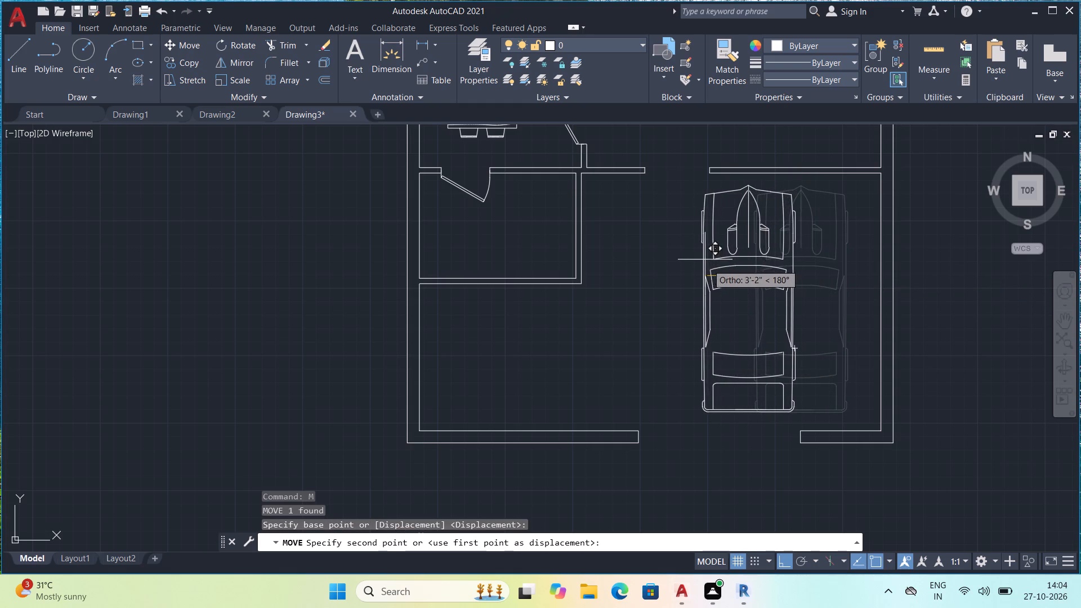
pyautogui.press('F8')
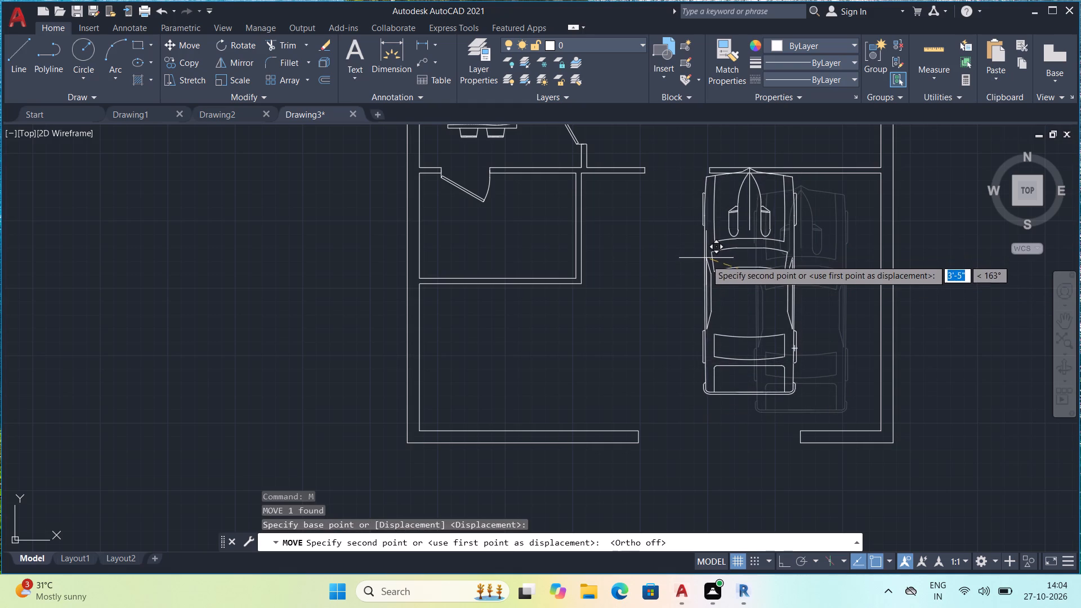
pyautogui.click(700, 272)
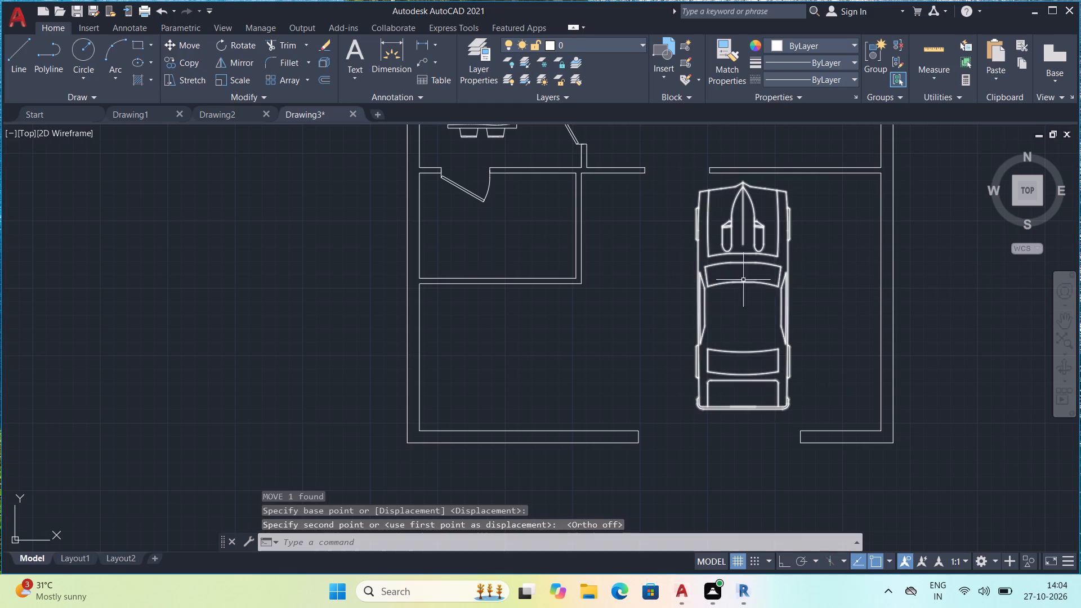
# Insert the Door - Imperial block from the architectural samples into the empty space east of the house.
pyautogui.press('Escape')
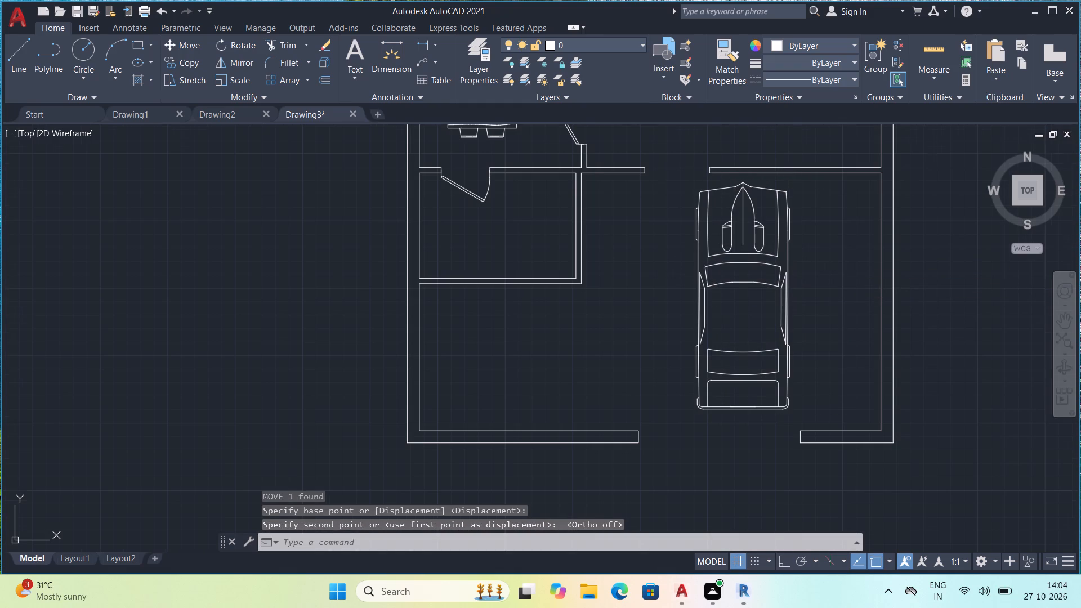
pyautogui.scroll(-1, 837, 292)
pyautogui.moveTo(834, 295); pyautogui.dragTo(909, 345, button='middle')
pyautogui.moveTo(903, 309); pyautogui.dragTo(852, 318, button='middle')
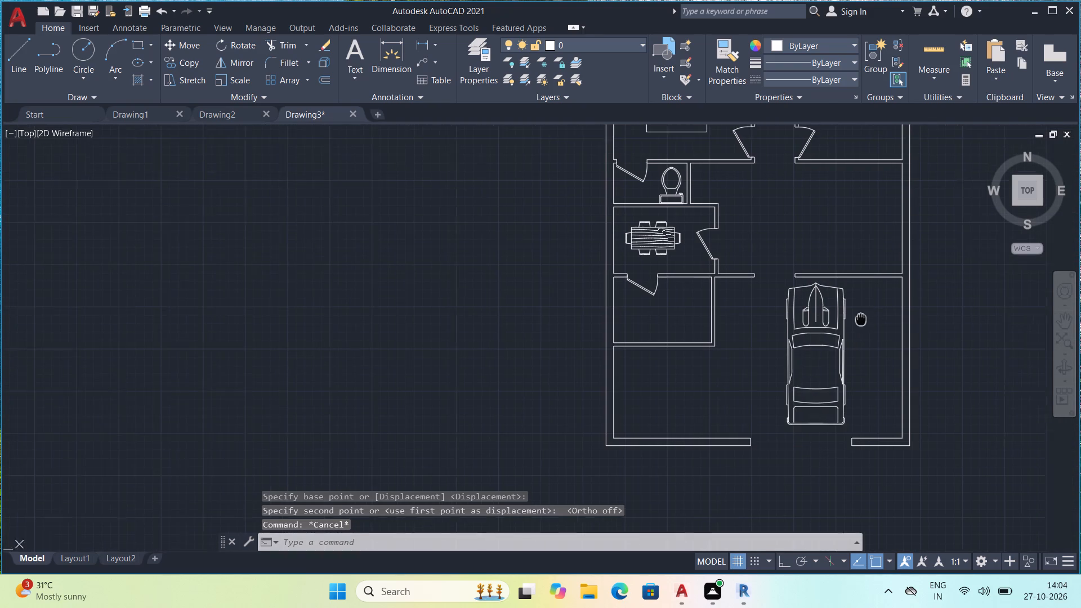
pyautogui.moveTo(852, 318); pyautogui.dragTo(831, 318, button='middle')
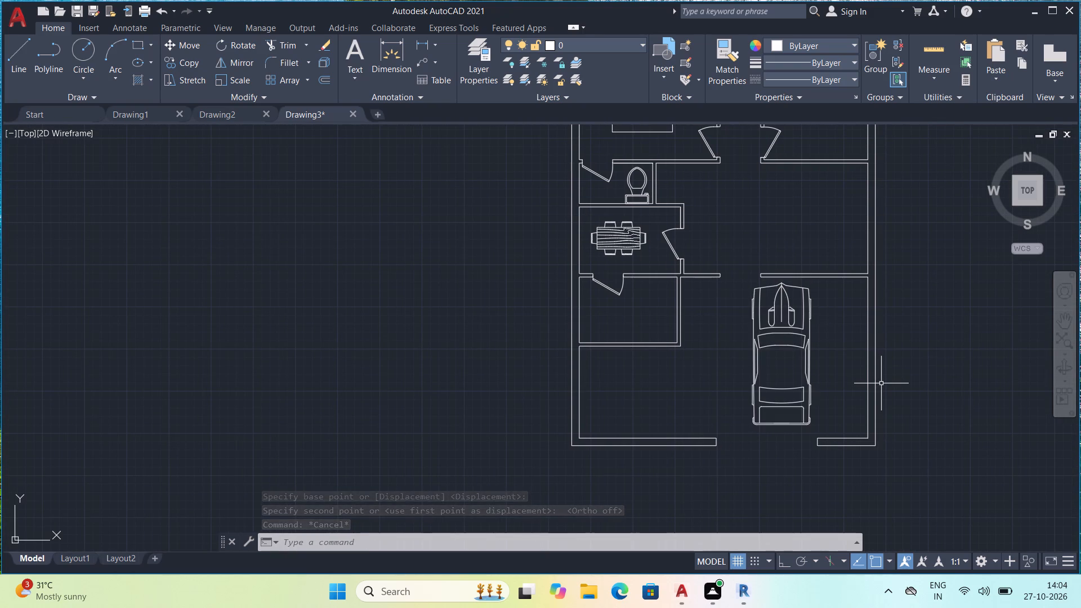
pyautogui.hotkey('ctrl', '3')
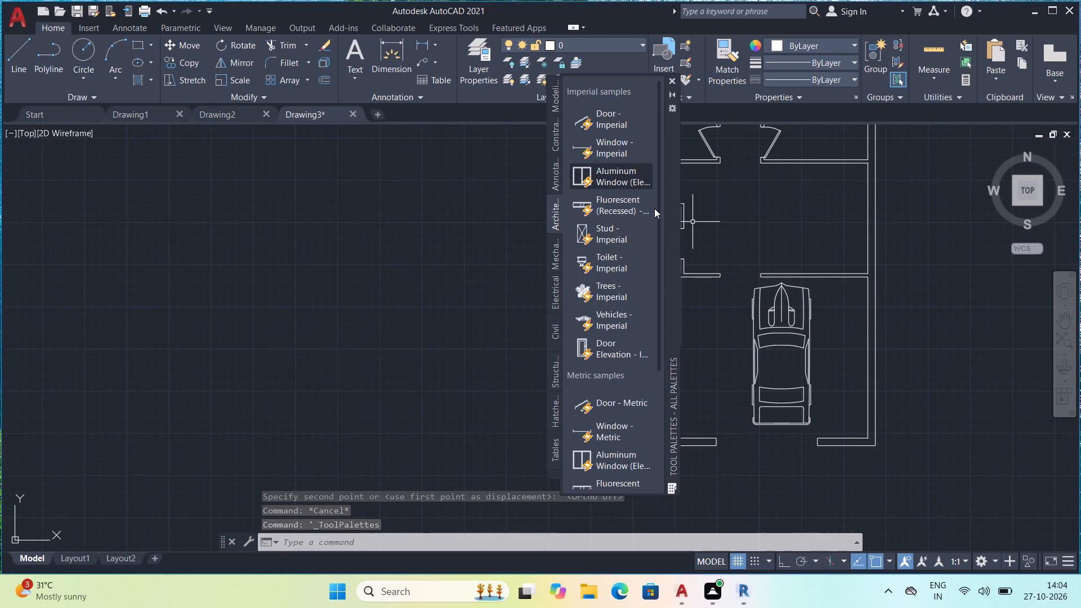
pyautogui.scroll(-2, 639, 428)
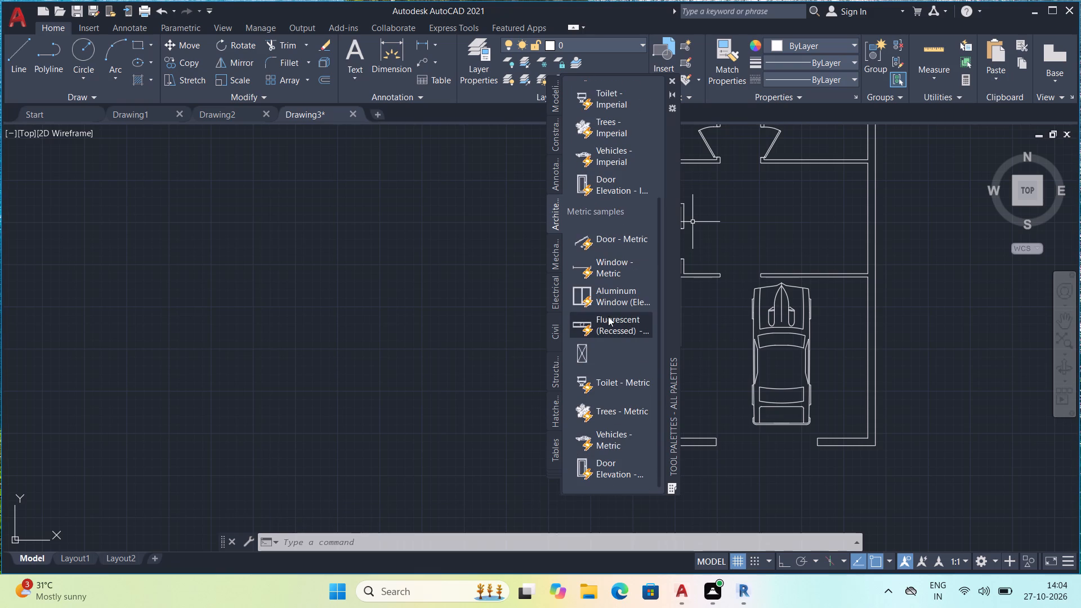
pyautogui.scroll(-5, 632, 346)
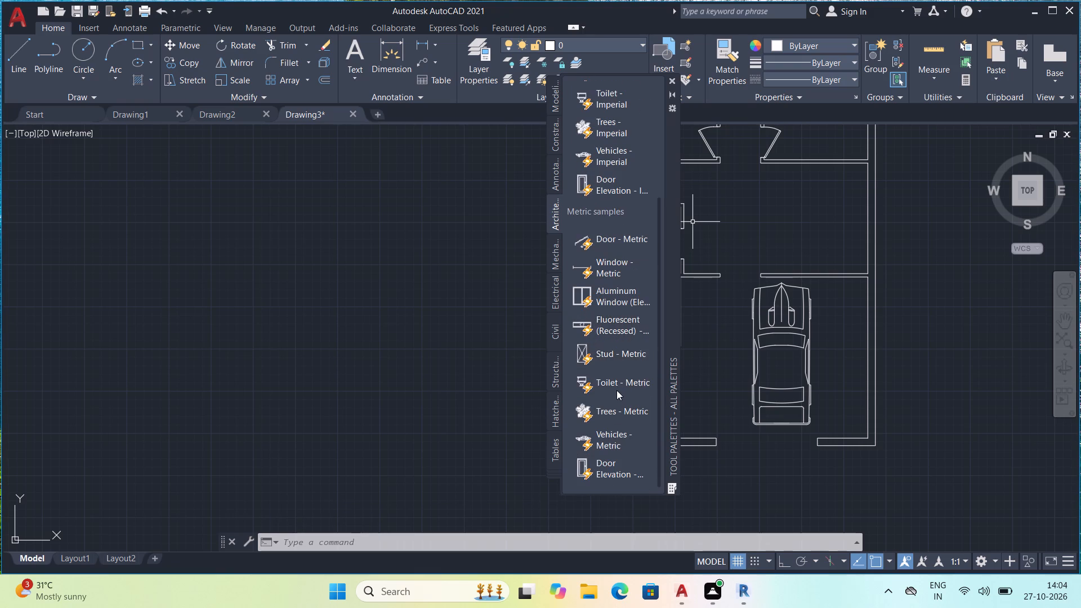
pyautogui.scroll(6, 615, 388)
pyautogui.moveTo(606, 128); pyautogui.dragTo(838, 296)
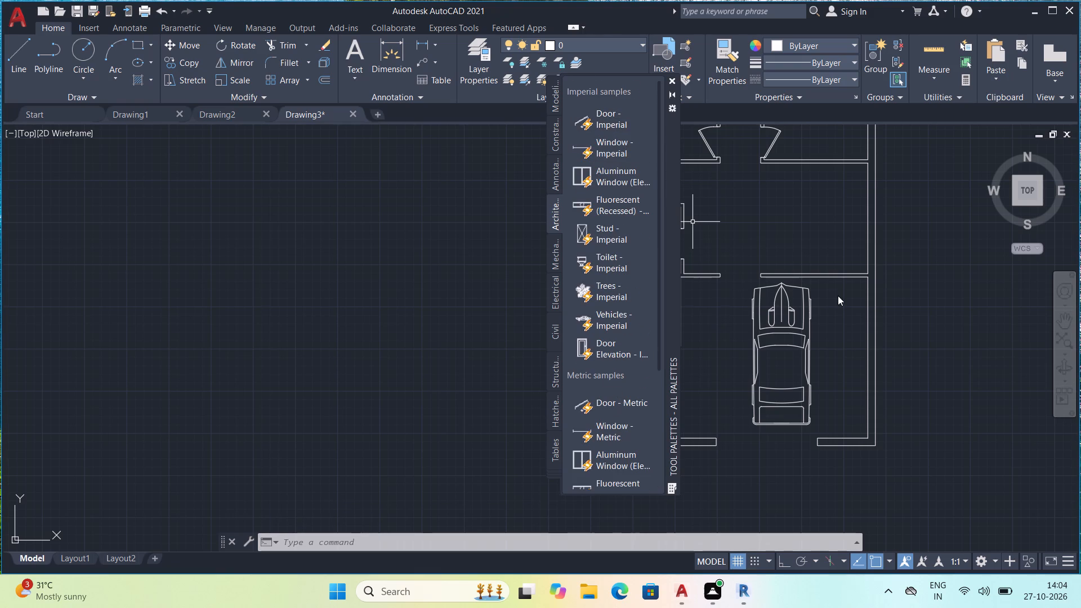
pyautogui.moveTo(838, 296); pyautogui.dragTo(958, 305)
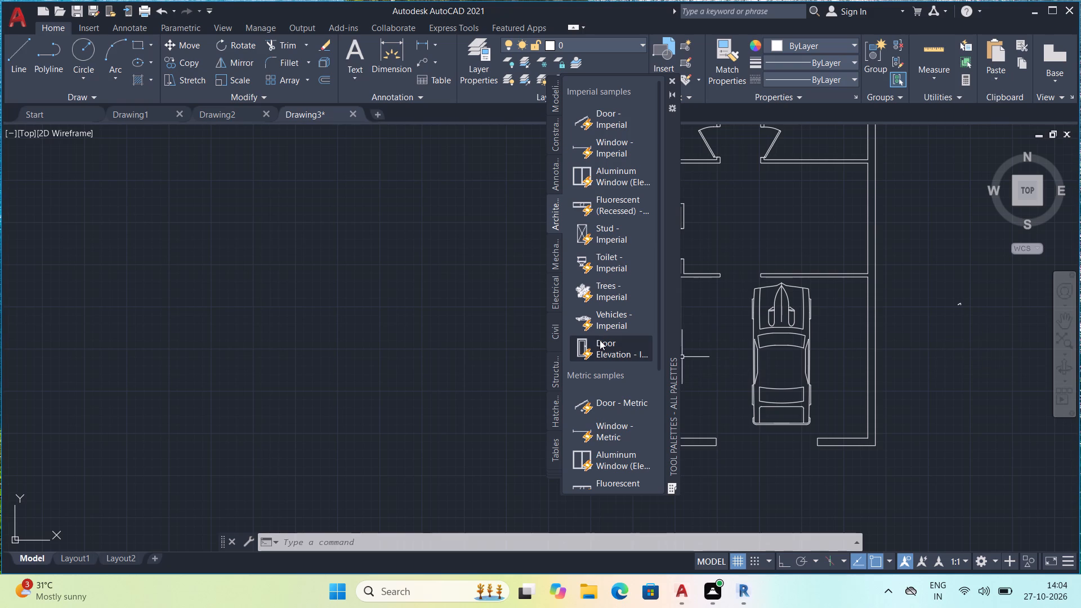
# Browse the metric architectural samples and the civil samples for other usable blocks.
pyautogui.scroll(-3, 599, 340)
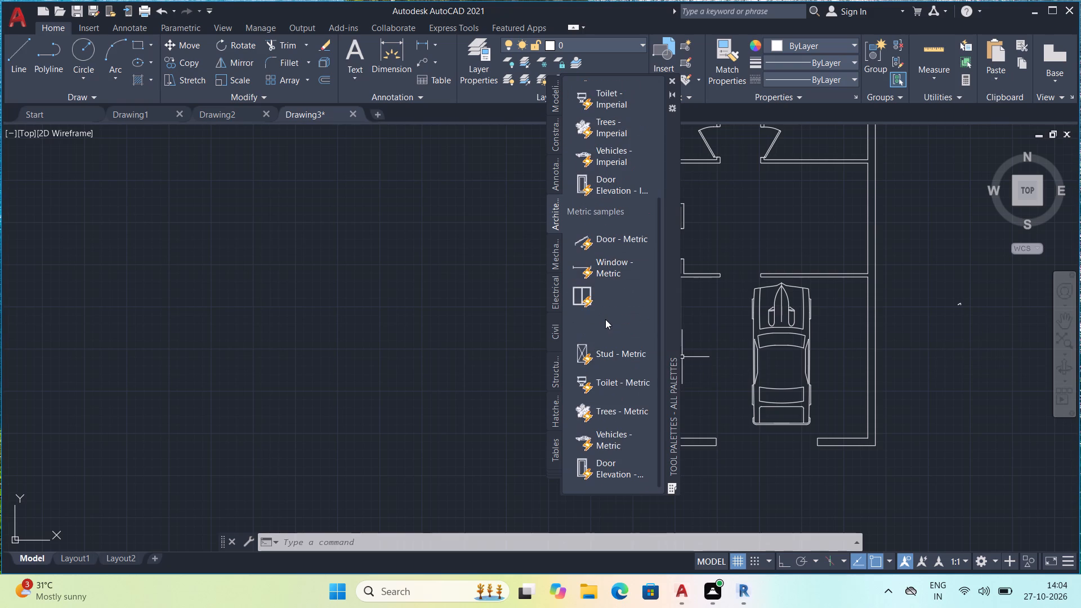
pyautogui.scroll(-1, 621, 350)
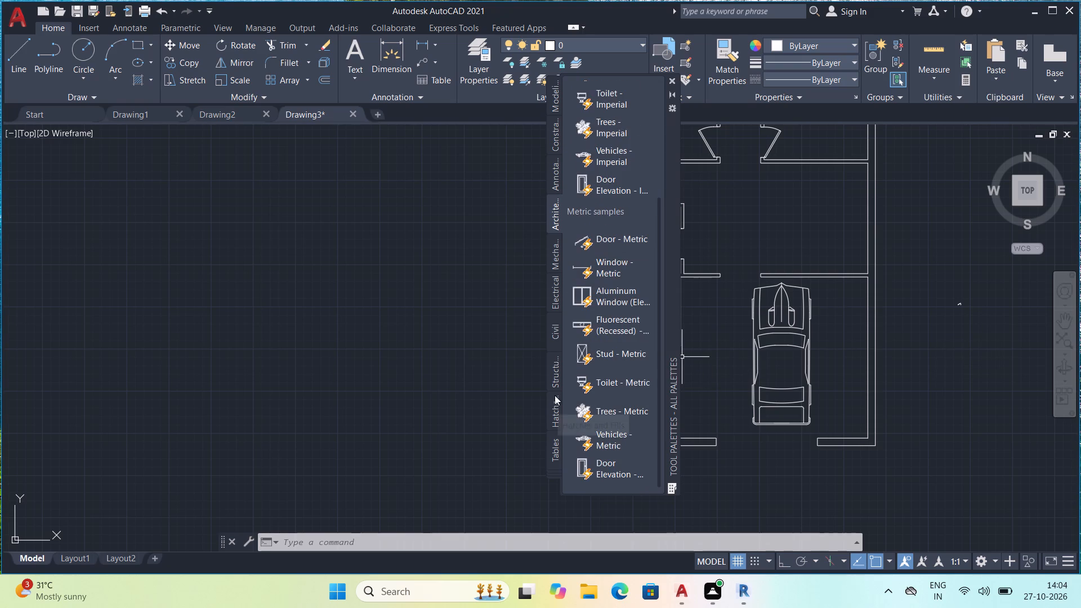
pyautogui.click(556, 332)
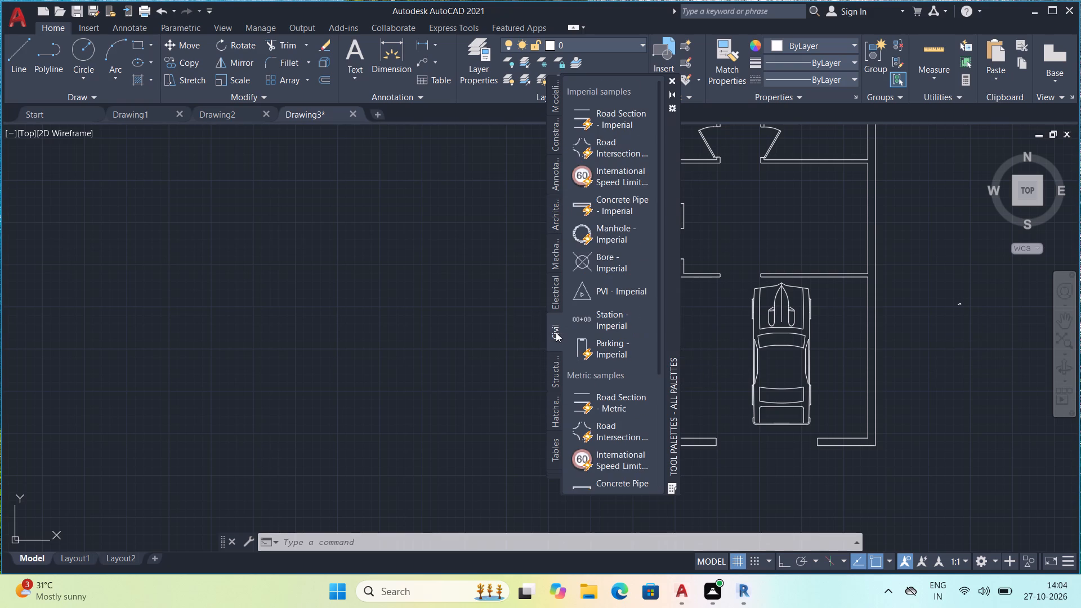
pyautogui.scroll(-5, 626, 342)
pyautogui.scroll(4, 628, 342)
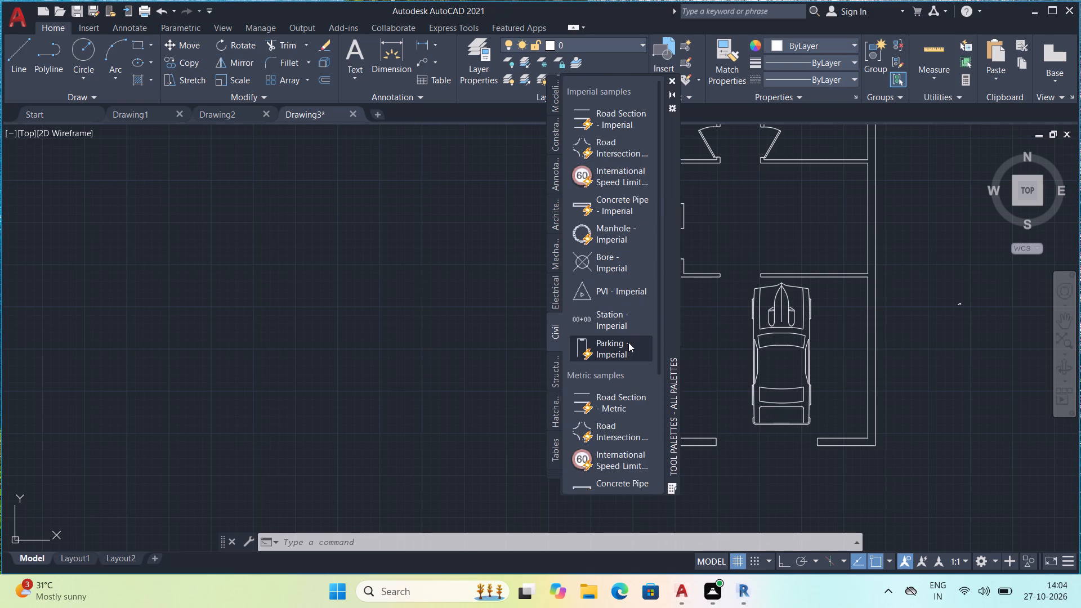
pyautogui.scroll(3, 628, 342)
pyautogui.click(674, 79)
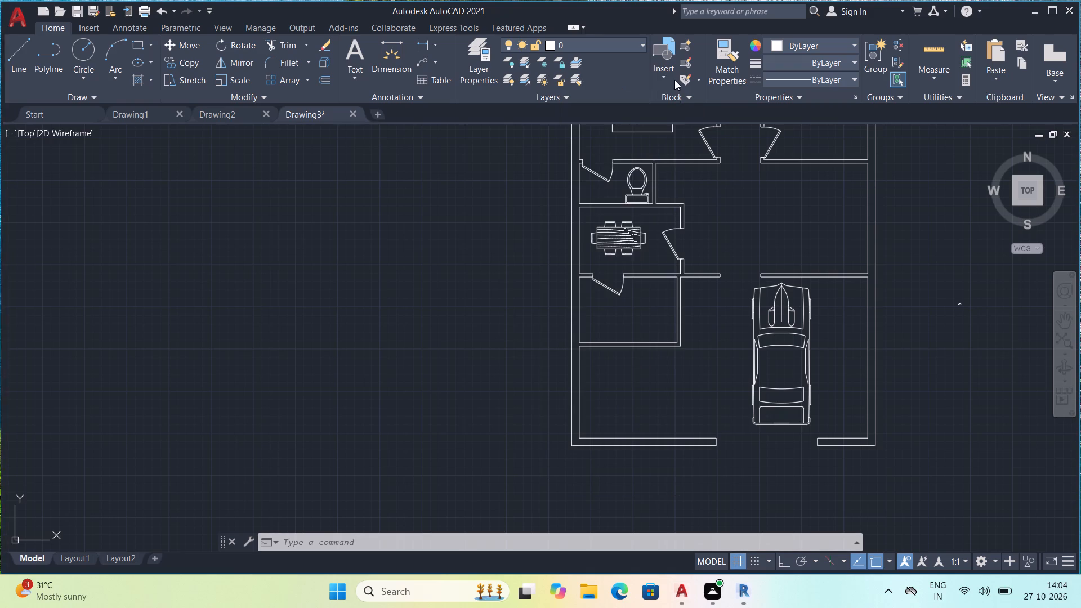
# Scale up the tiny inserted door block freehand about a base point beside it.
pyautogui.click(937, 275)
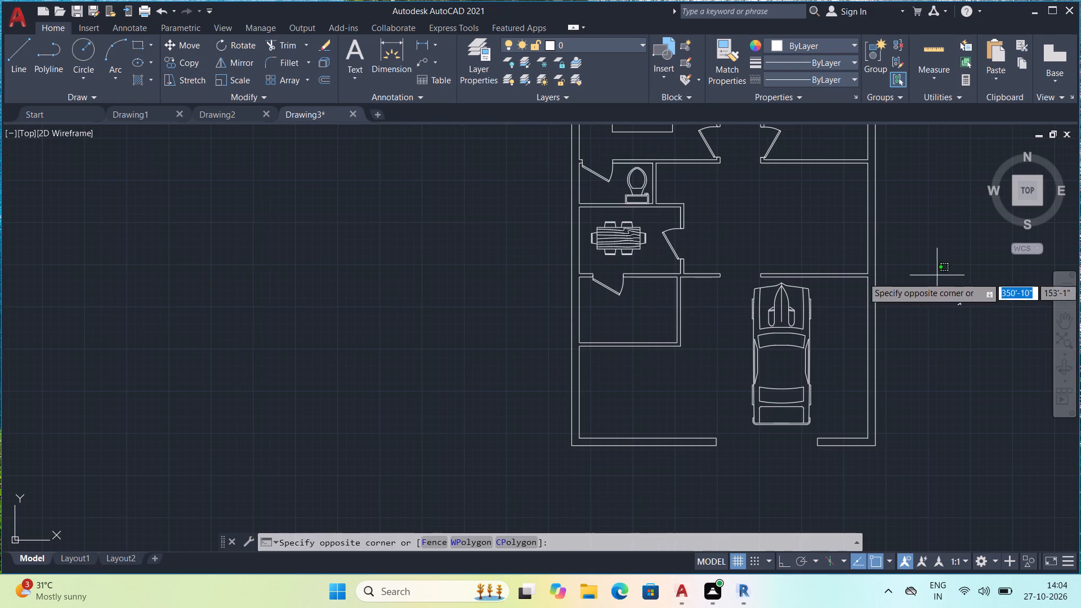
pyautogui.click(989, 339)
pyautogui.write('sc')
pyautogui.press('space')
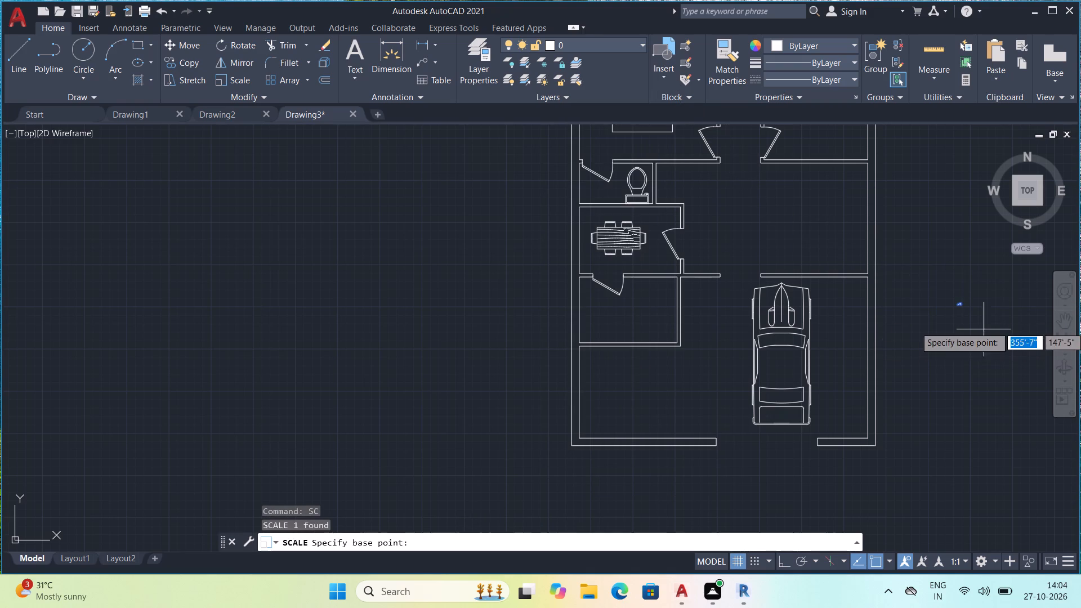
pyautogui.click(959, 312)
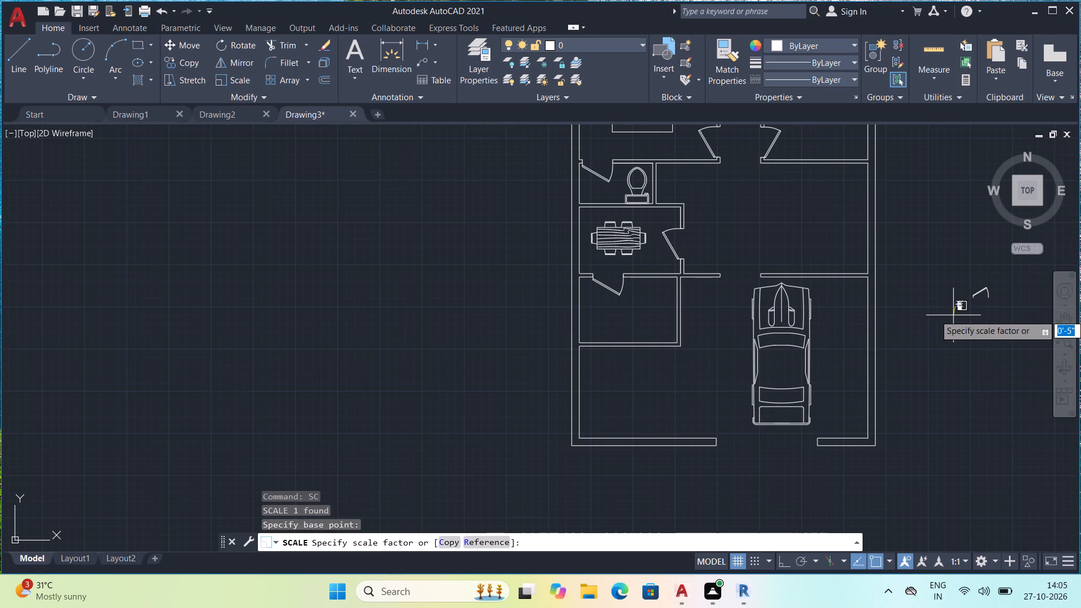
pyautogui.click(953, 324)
# Scale the new door by reference, using its opening width as the reference length and 10' as the new length.
pyautogui.click(964, 258)
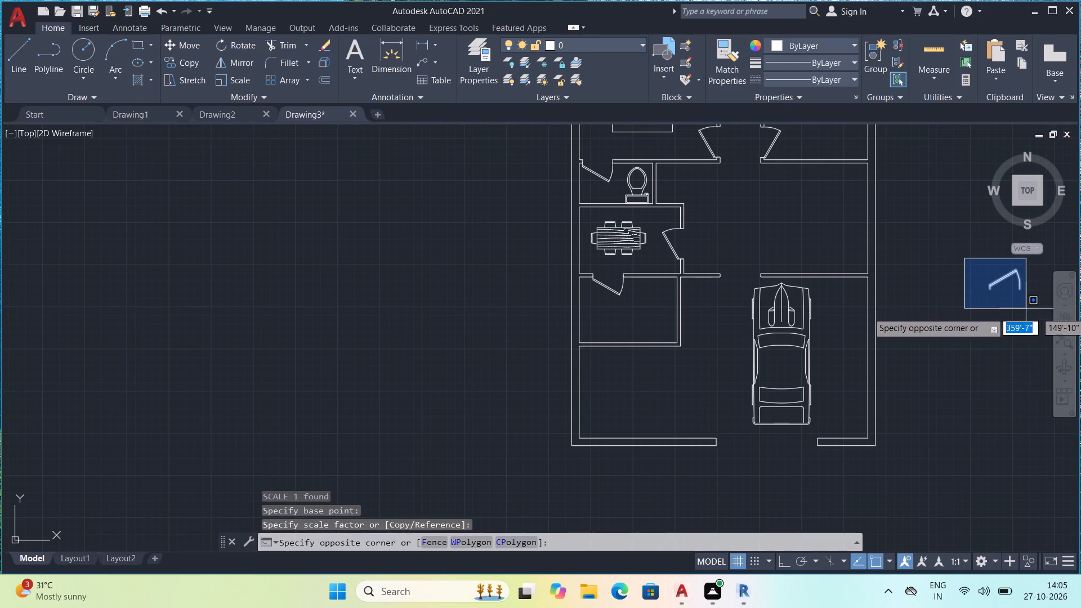
pyautogui.click(1033, 318)
pyautogui.press('s')
pyautogui.press('c')
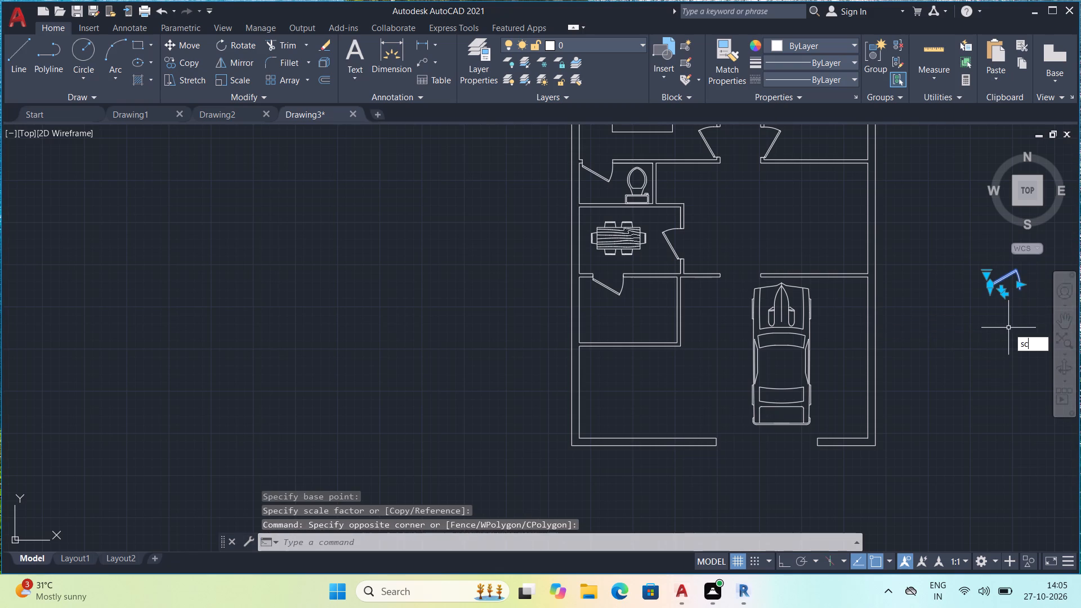
pyautogui.press('space')
pyautogui.scroll(2, 993, 293)
pyautogui.moveTo(996, 296); pyautogui.dragTo(865, 306, button='middle')
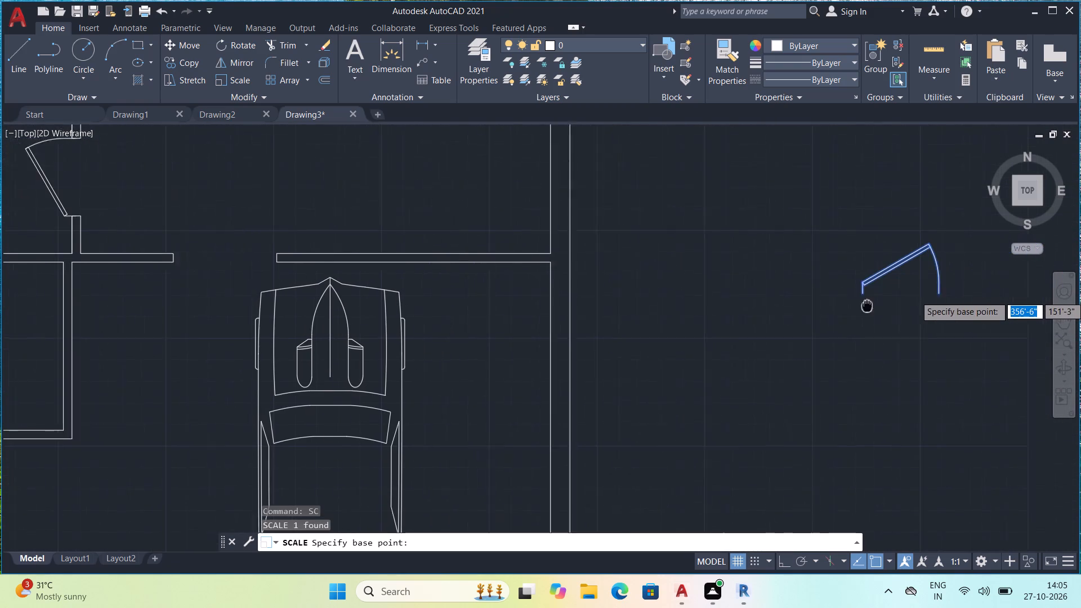
pyautogui.moveTo(865, 306); pyautogui.dragTo(836, 306, button='middle')
pyautogui.click(827, 299)
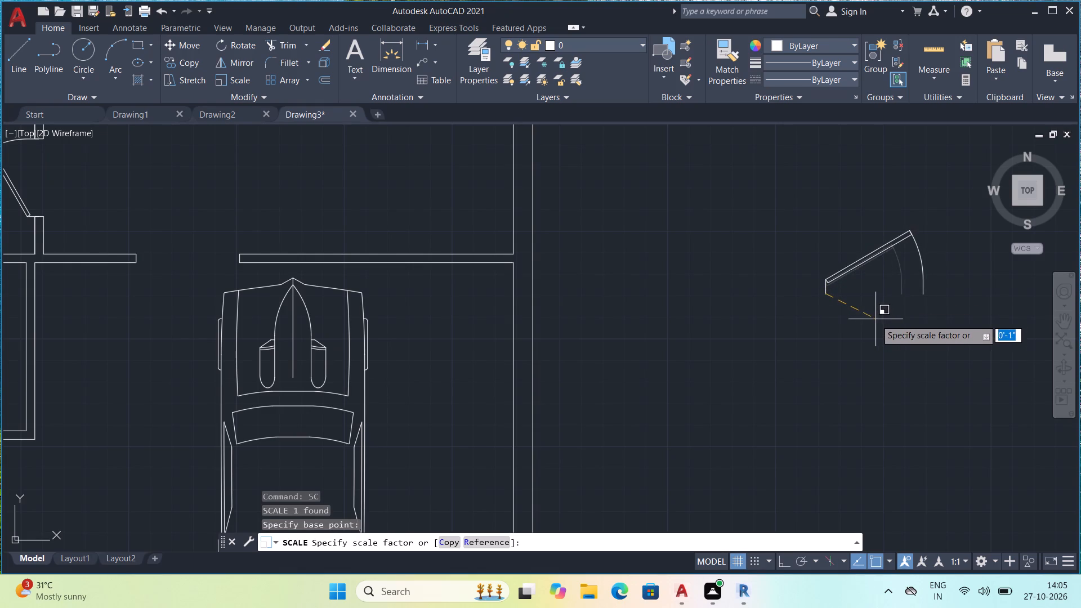
pyautogui.write('r')
pyautogui.press('space')
pyautogui.click(825, 296)
pyautogui.click(901, 297)
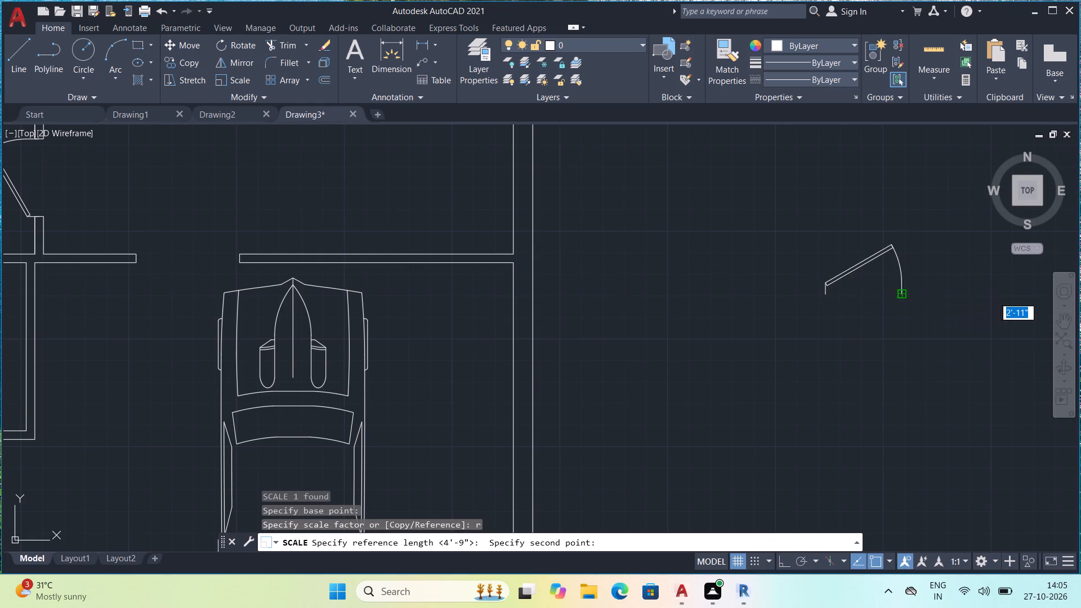
pyautogui.write("10'")
pyautogui.press('space')
pyautogui.press('Escape')
# Copy the 10' door, placing one copy just beside the original and another at the west jamb of the south wall opening.
pyautogui.scroll(-2, 878, 315)
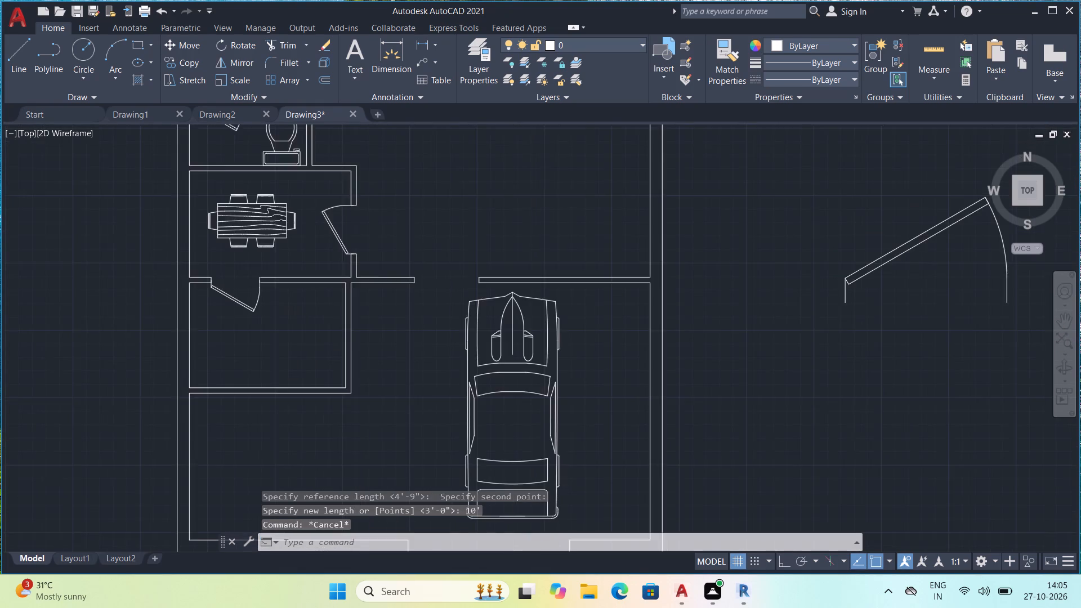
pyautogui.moveTo(823, 250); pyautogui.dragTo(839, 249)
pyautogui.click(988, 318)
pyautogui.click(856, 215)
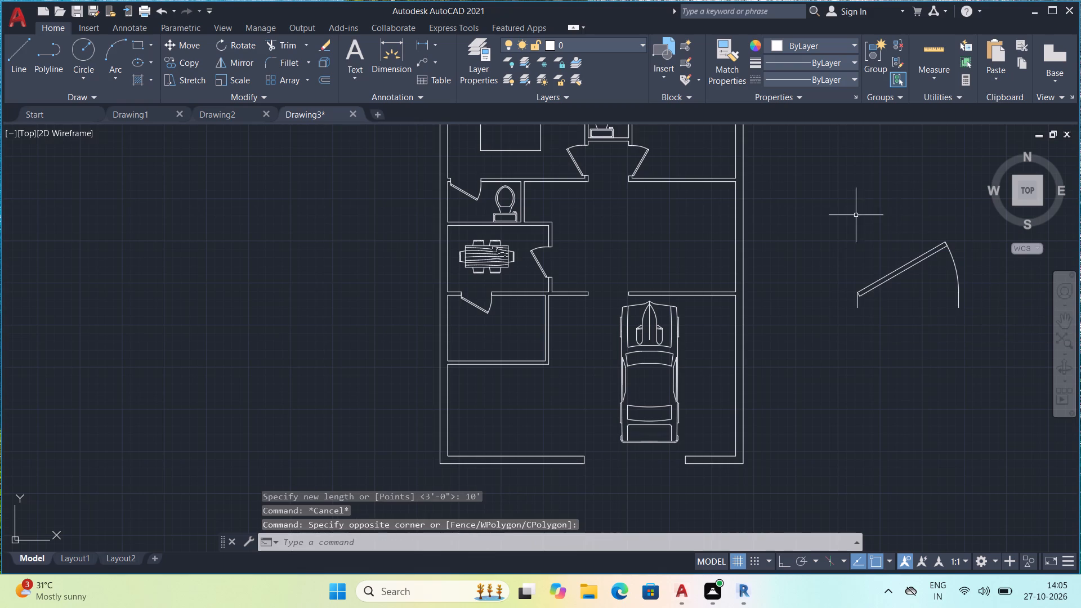
pyautogui.click(965, 333)
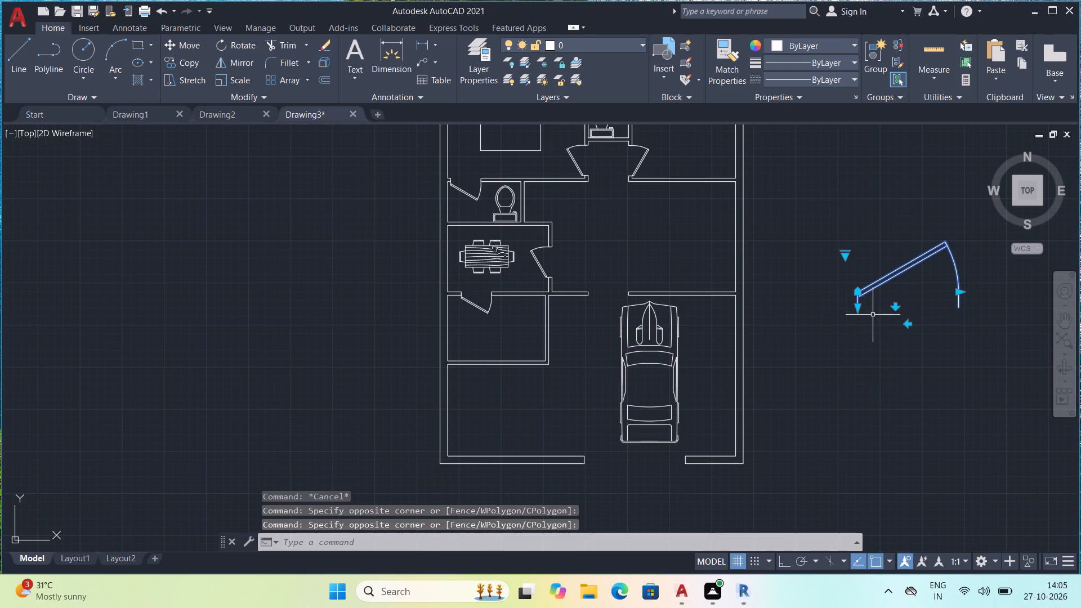
pyautogui.press('c')
pyautogui.press('o')
pyautogui.press('space')
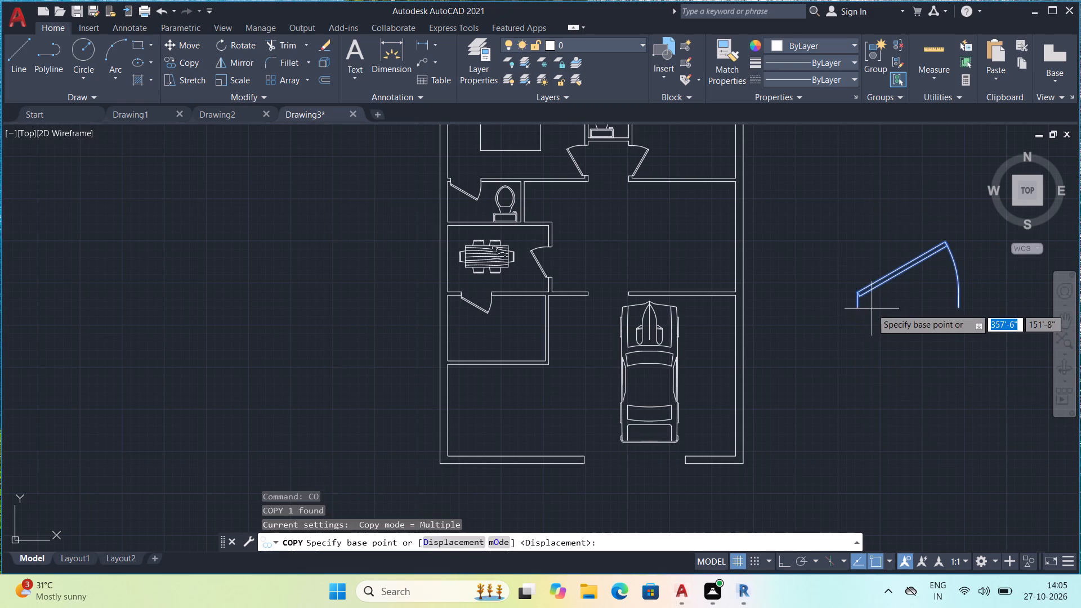
pyautogui.click(860, 312)
pyautogui.moveTo(840, 330); pyautogui.dragTo(818, 344)
pyautogui.scroll(-1, 596, 471)
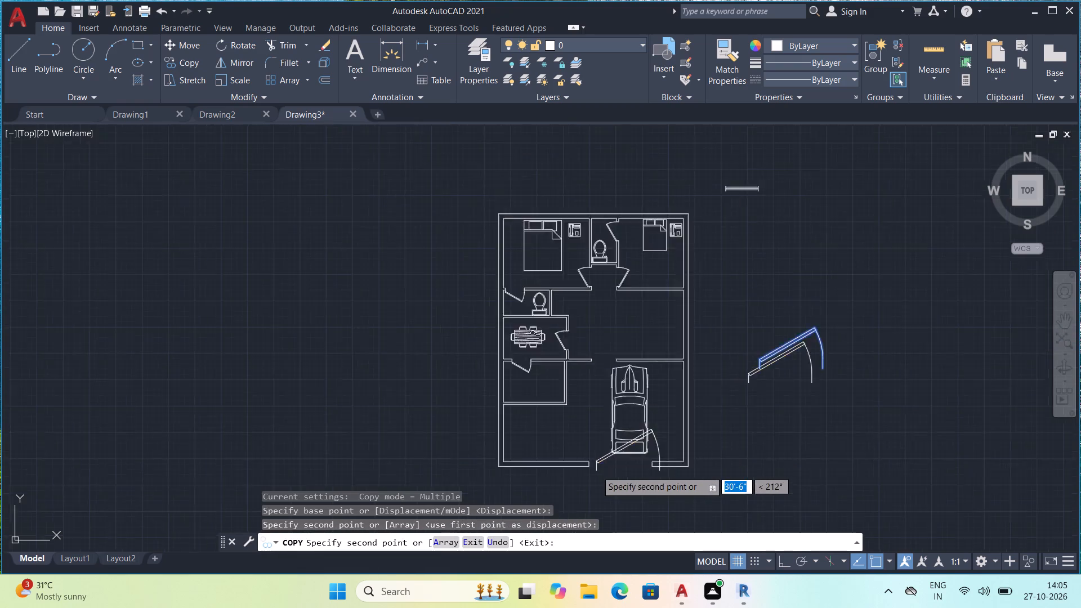
pyautogui.scroll(3, 596, 471)
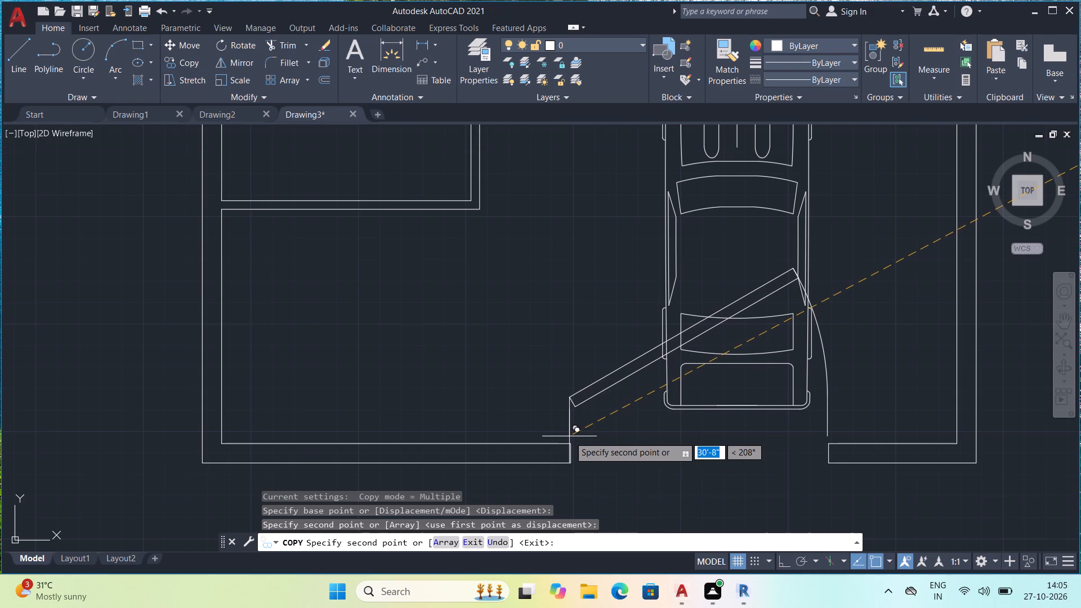
pyautogui.click(569, 436)
pyautogui.press('Escape')
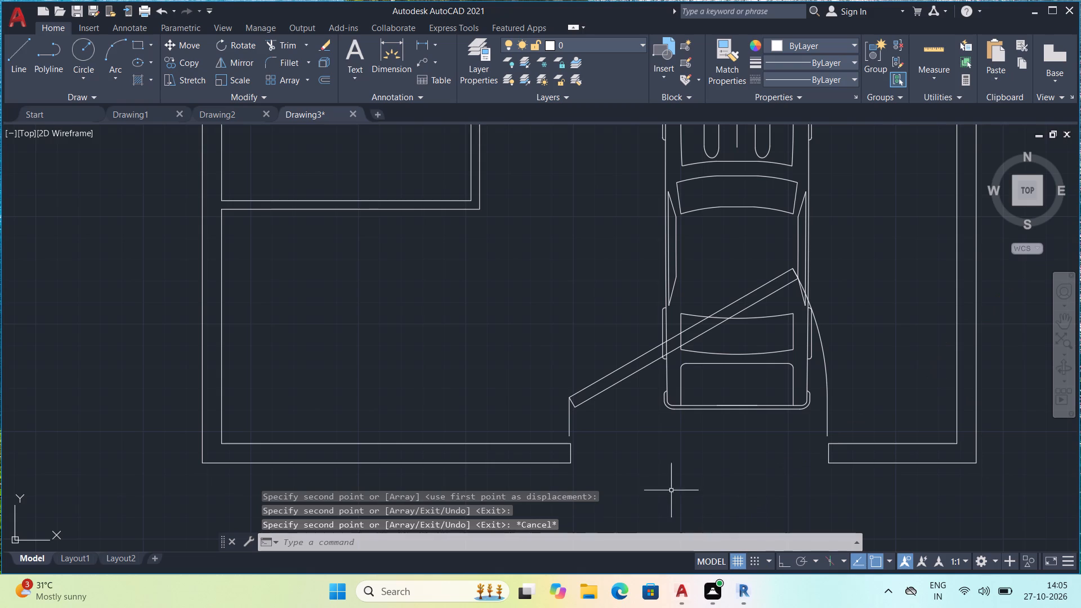
# Flip the door in the south opening so that it swings outward to the south.
pyautogui.click(626, 379)
pyautogui.click(664, 435)
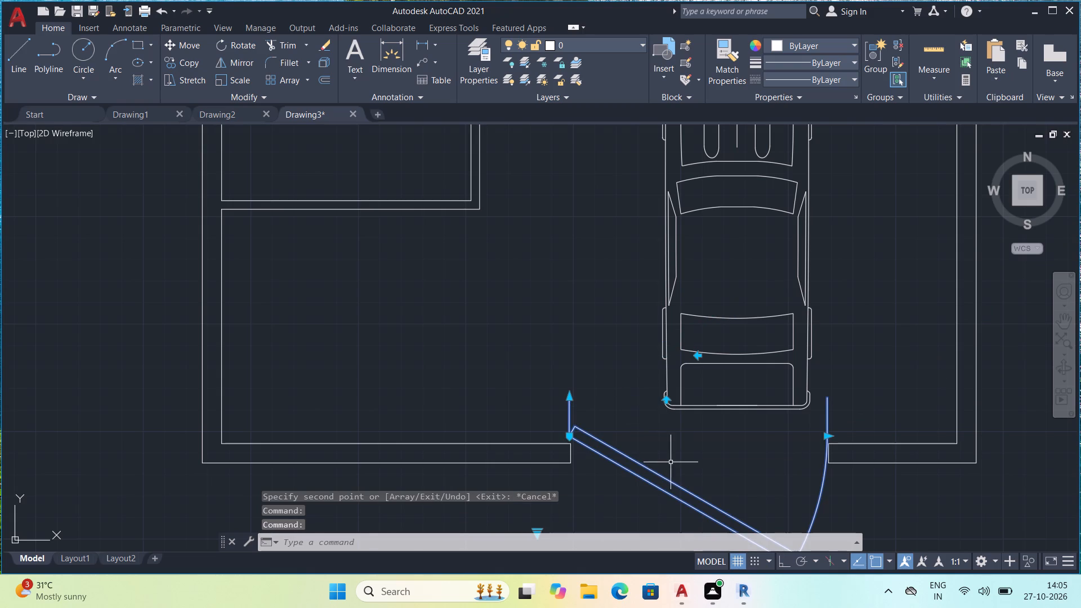
pyautogui.press('Escape')
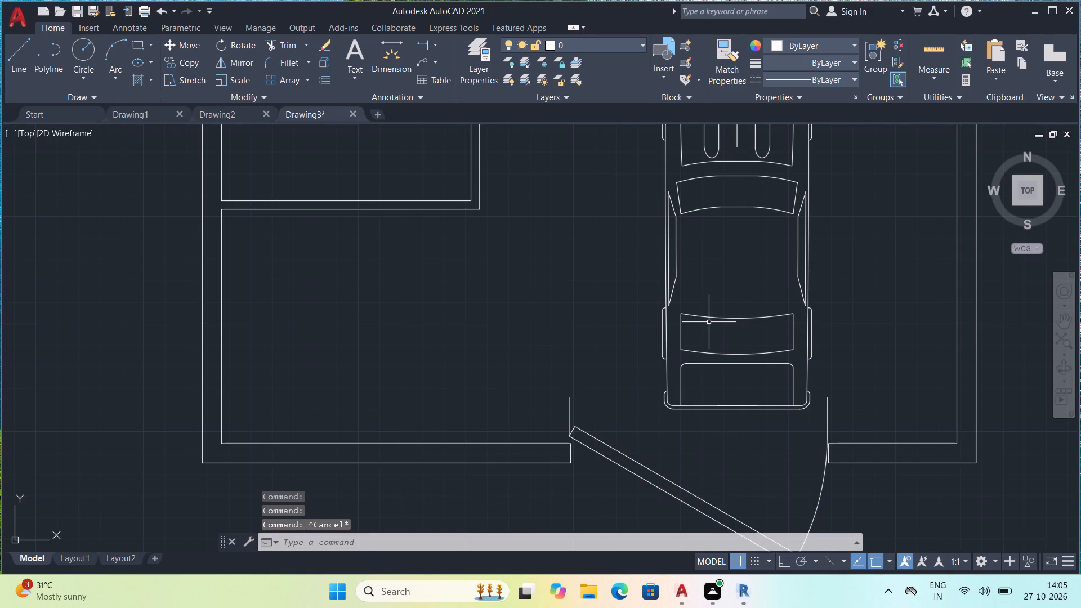
# Move the flipped door south about 1'-11" so that it fits against the jambs of the south wall opening.
pyautogui.click(623, 454)
pyautogui.write('m')
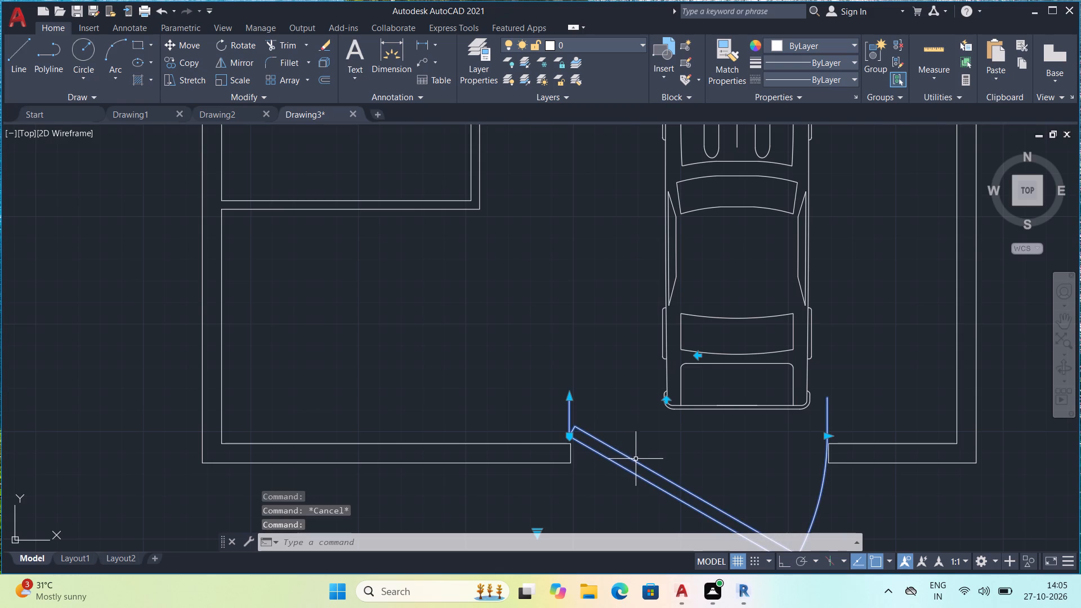
pyautogui.press('space')
pyautogui.click(580, 428)
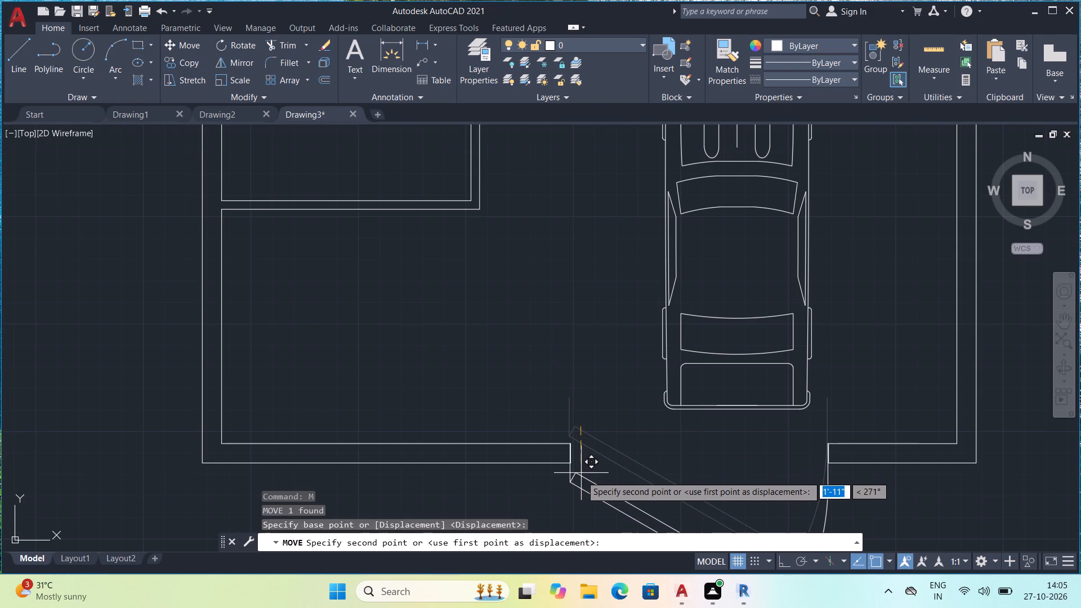
pyautogui.click(582, 474)
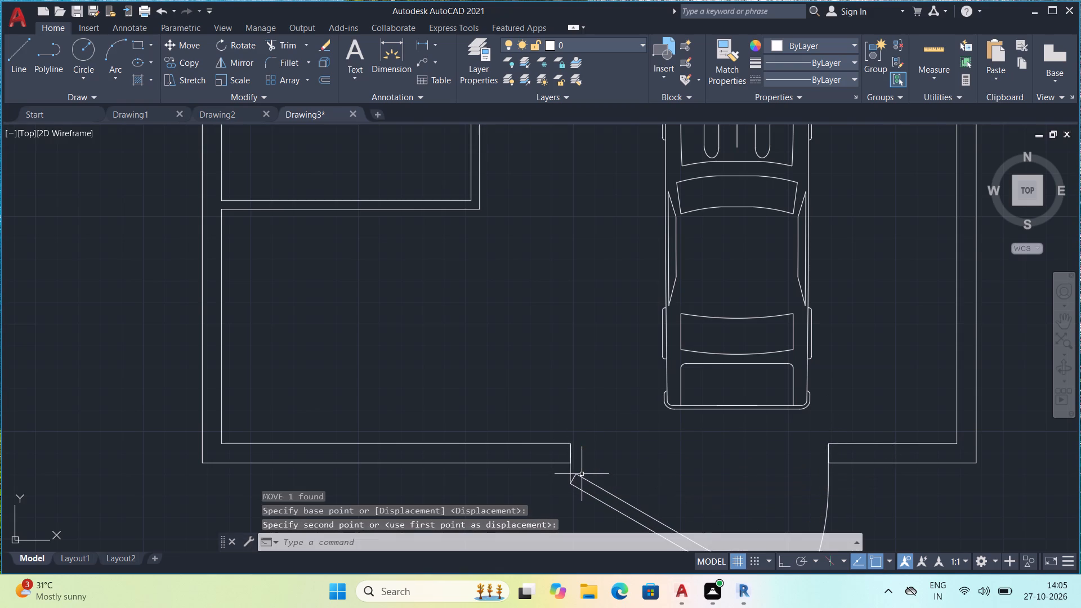
pyautogui.scroll(-3, 630, 457)
pyautogui.scroll(-1, 780, 466)
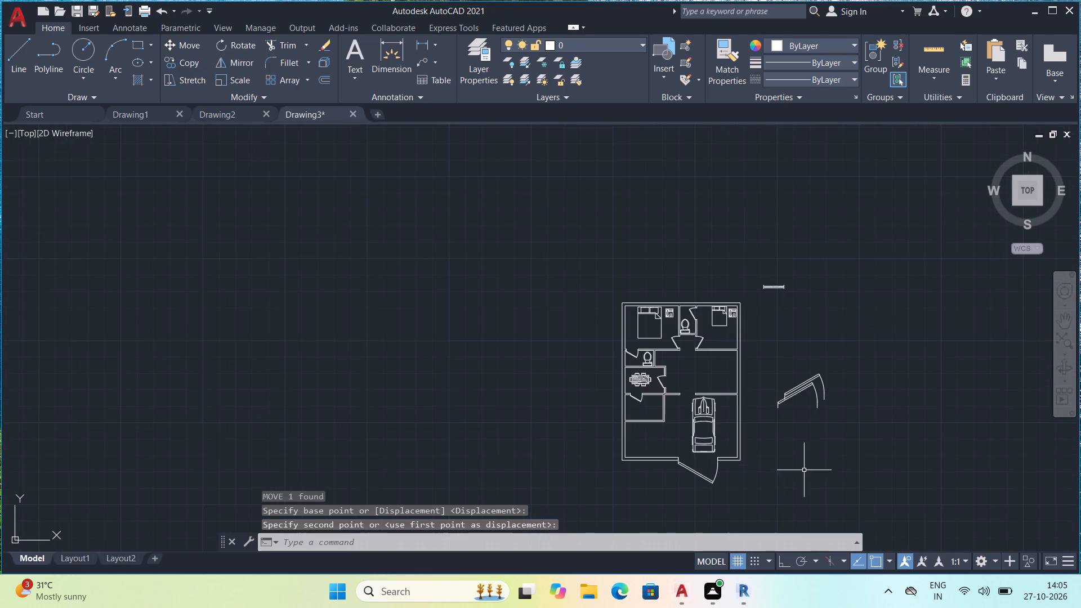
pyautogui.scroll(-1, 803, 470)
pyautogui.scroll(2, 793, 457)
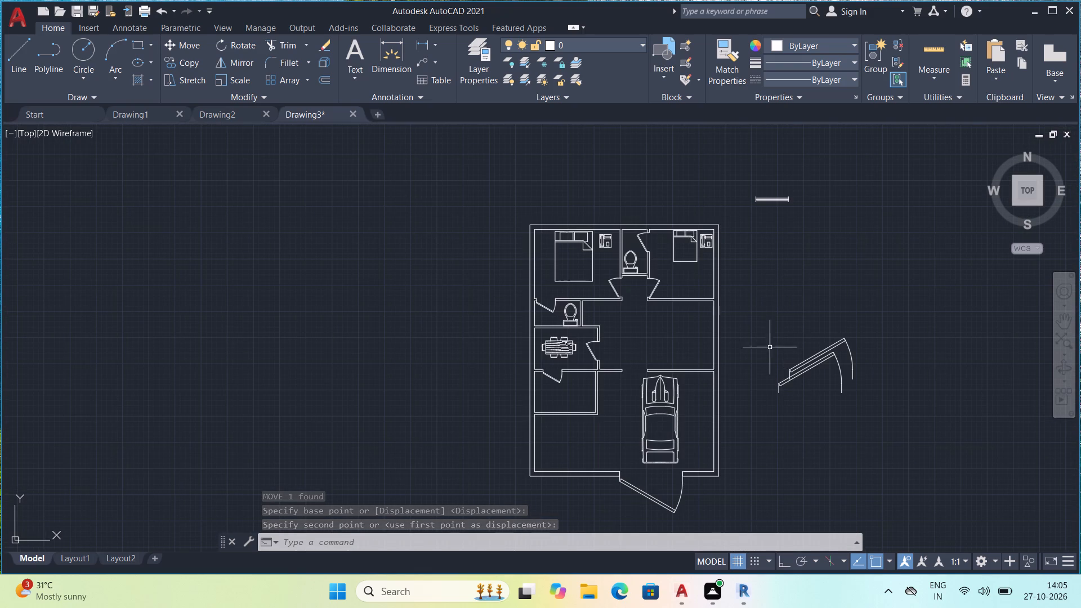
# Erase the lower of the two overlapping spare 10' doors east of the plan.
pyautogui.click(783, 384)
pyautogui.press('e')
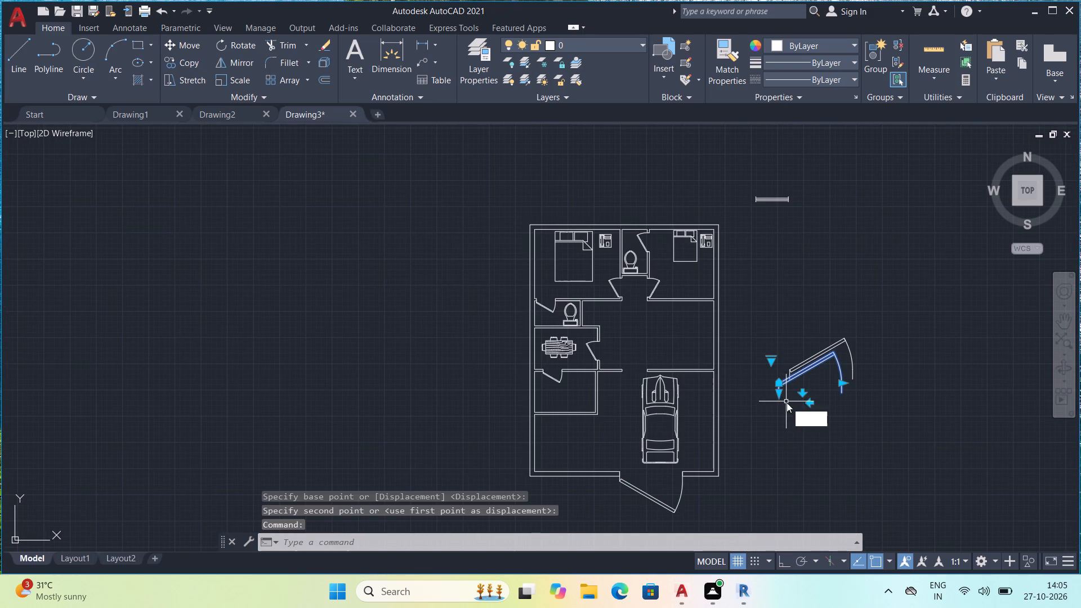
pyautogui.press('space')
# Scale the remaining spare door by reference, using its opening width as the reference length and 3' as the new length.
pyautogui.scroll(1, 792, 390)
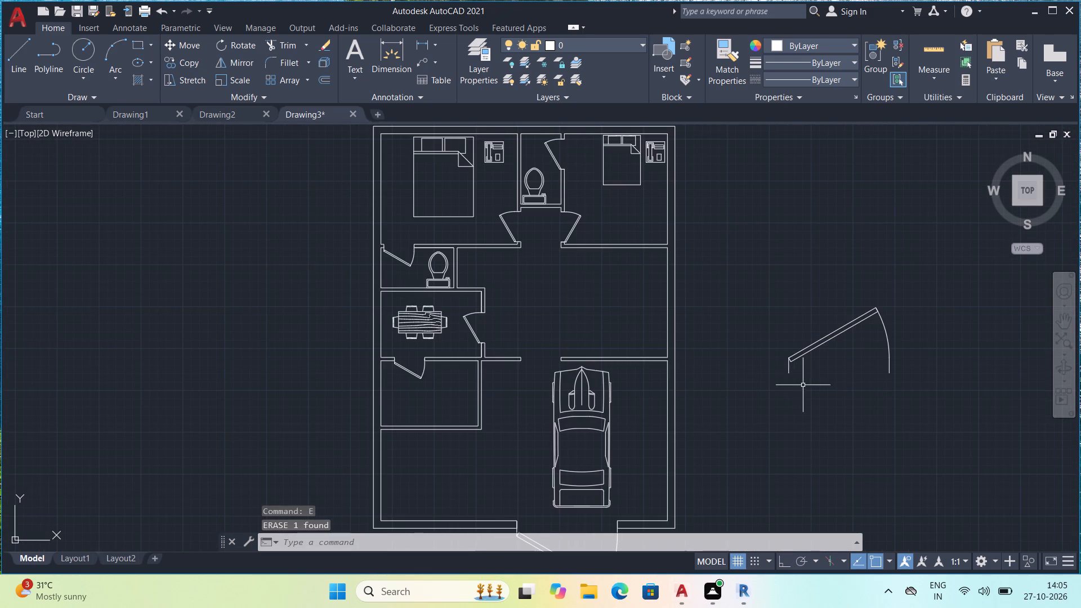
pyautogui.click(790, 374)
pyautogui.press('s')
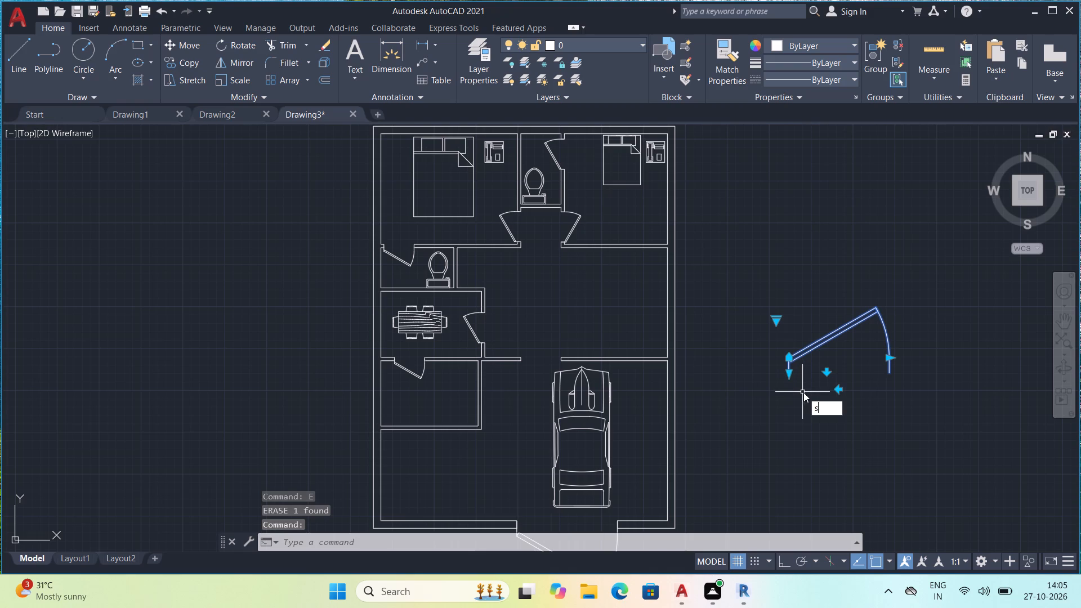
pyautogui.write('c')
pyautogui.press('space')
pyautogui.click(787, 377)
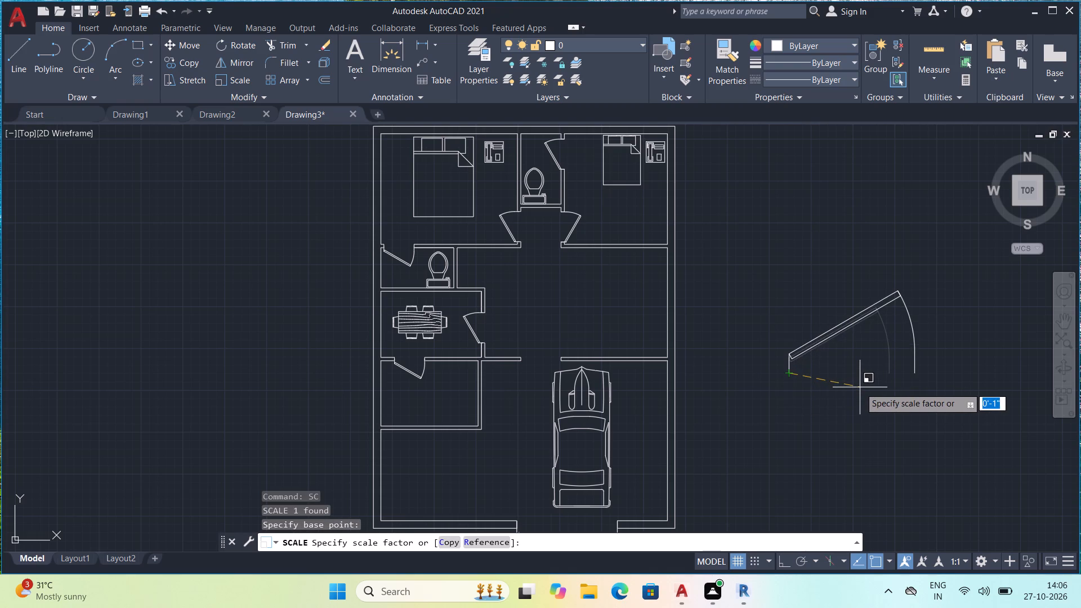
pyautogui.write('r')
pyautogui.press('space')
pyautogui.click(792, 375)
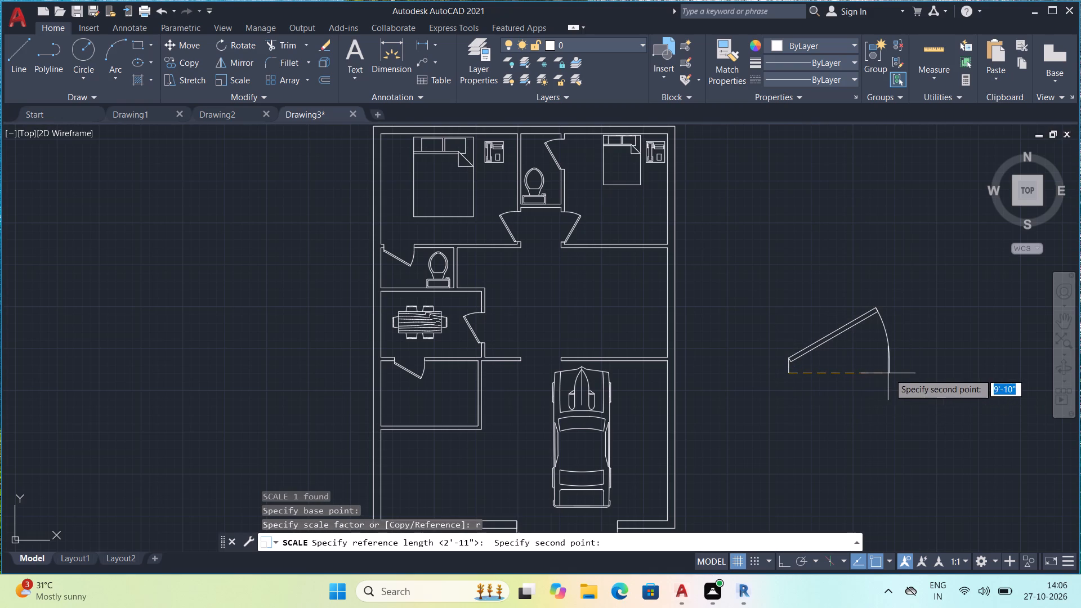
pyautogui.click(894, 373)
pyautogui.write("3'")
pyautogui.press('space')
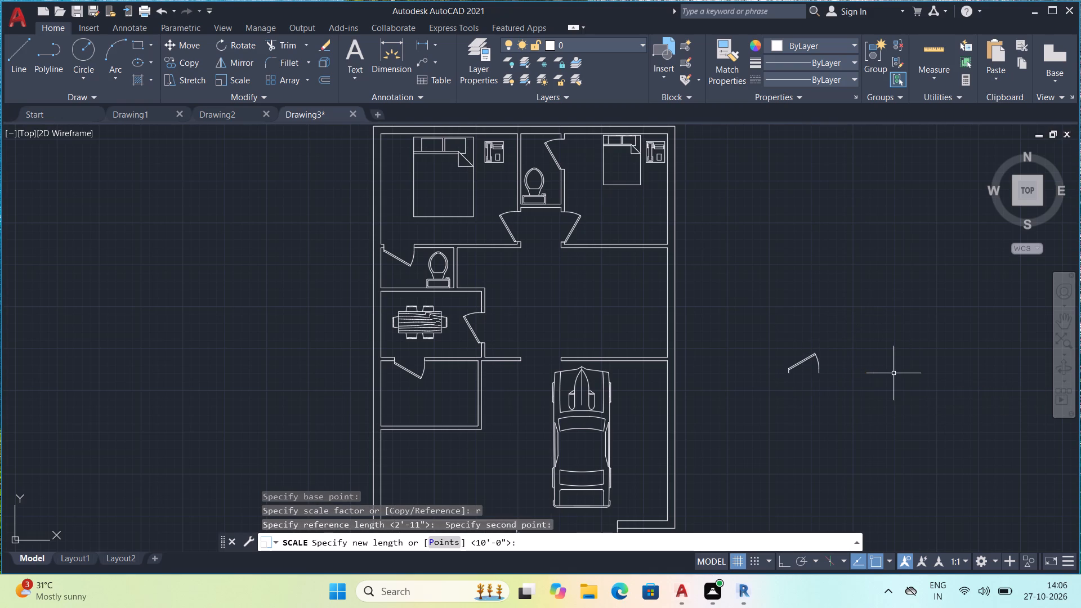
pyautogui.press('Escape')
# Copy the 3' door to a spot just above the opening in the interior wall north of the car.
pyautogui.moveTo(756, 319); pyautogui.dragTo(770, 339)
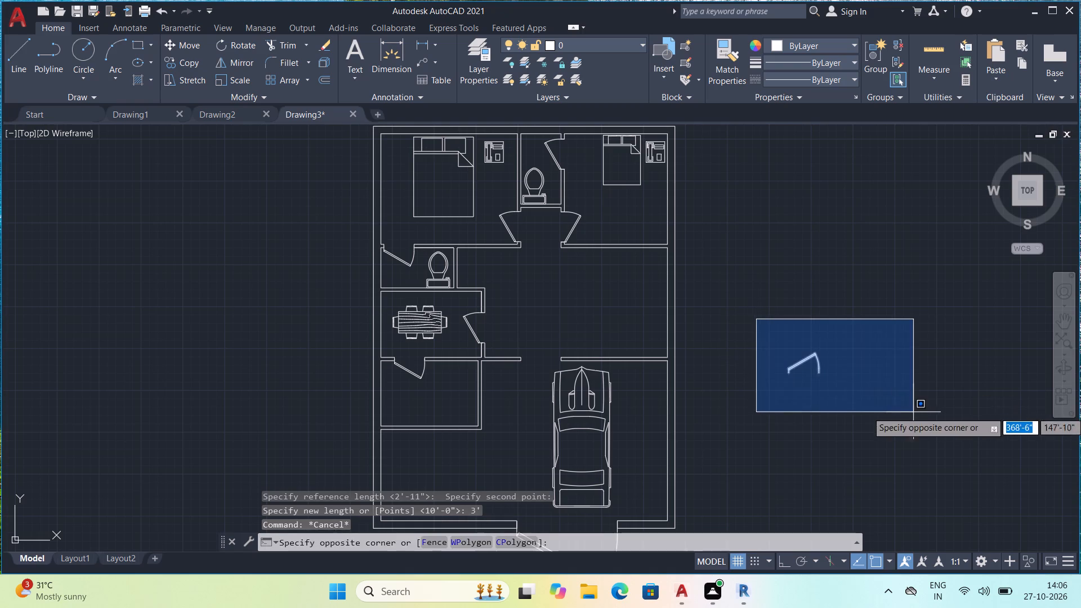
pyautogui.click(913, 412)
pyautogui.press('c')
pyautogui.write('o')
pyautogui.press('space')
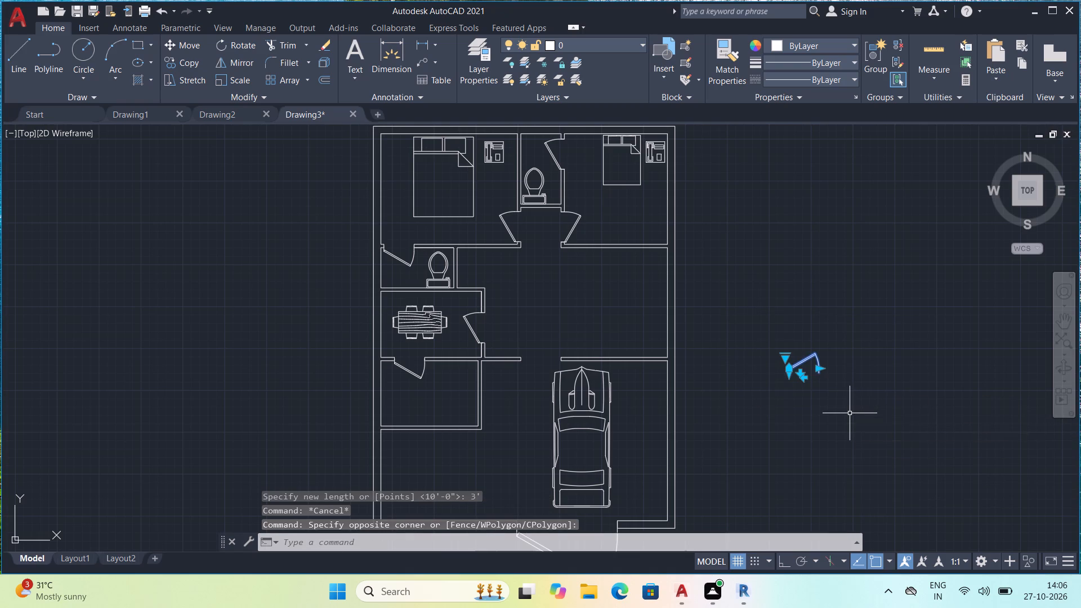
pyautogui.scroll(3, 797, 381)
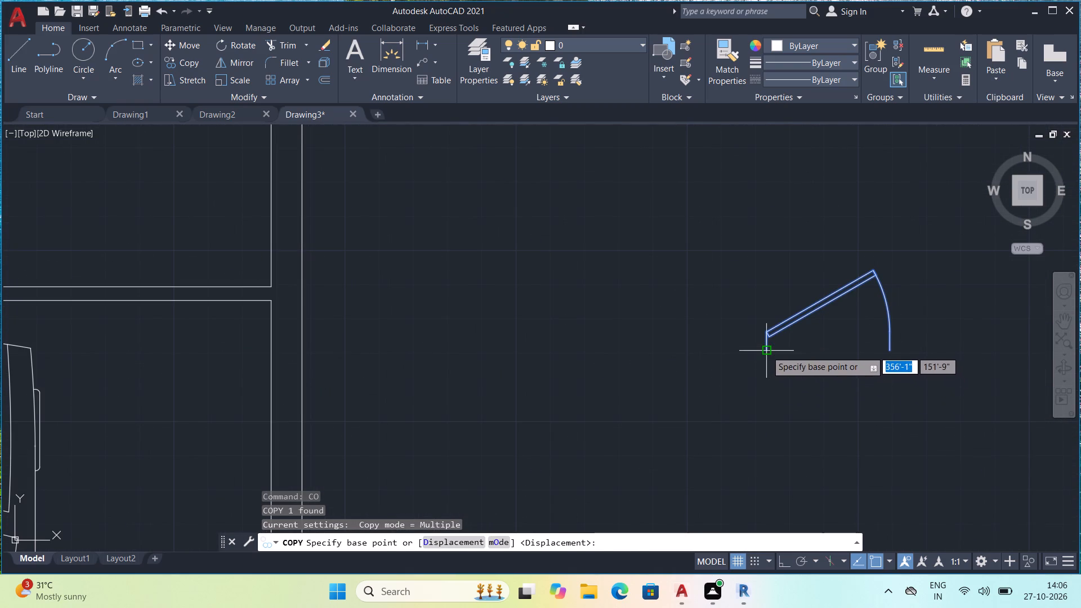
pyautogui.click(766, 350)
pyautogui.scroll(-3, 620, 399)
pyautogui.scroll(3, 389, 355)
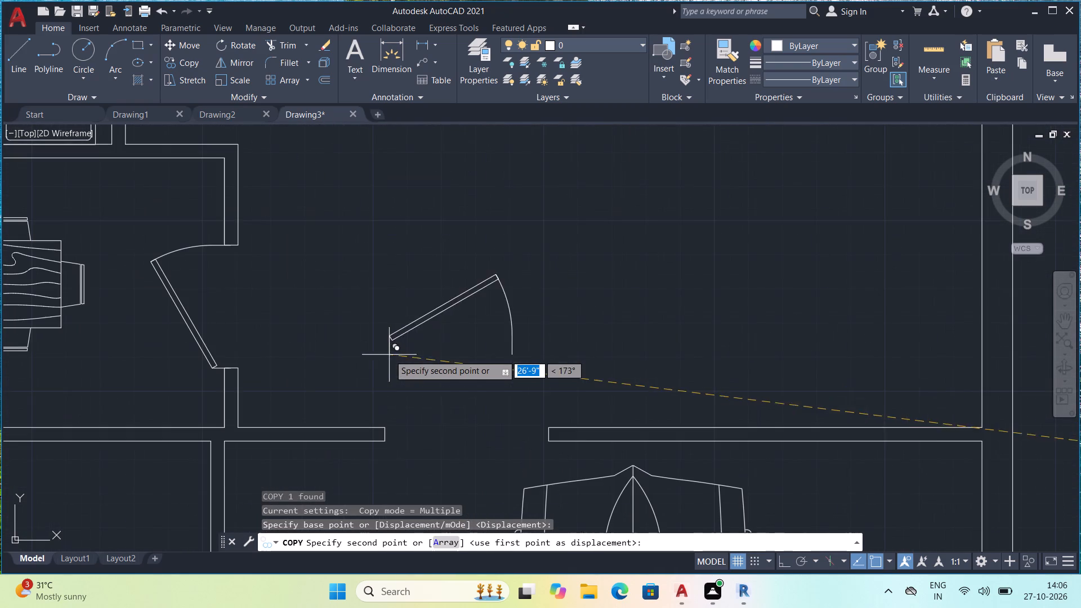
pyautogui.scroll(1, 391, 419)
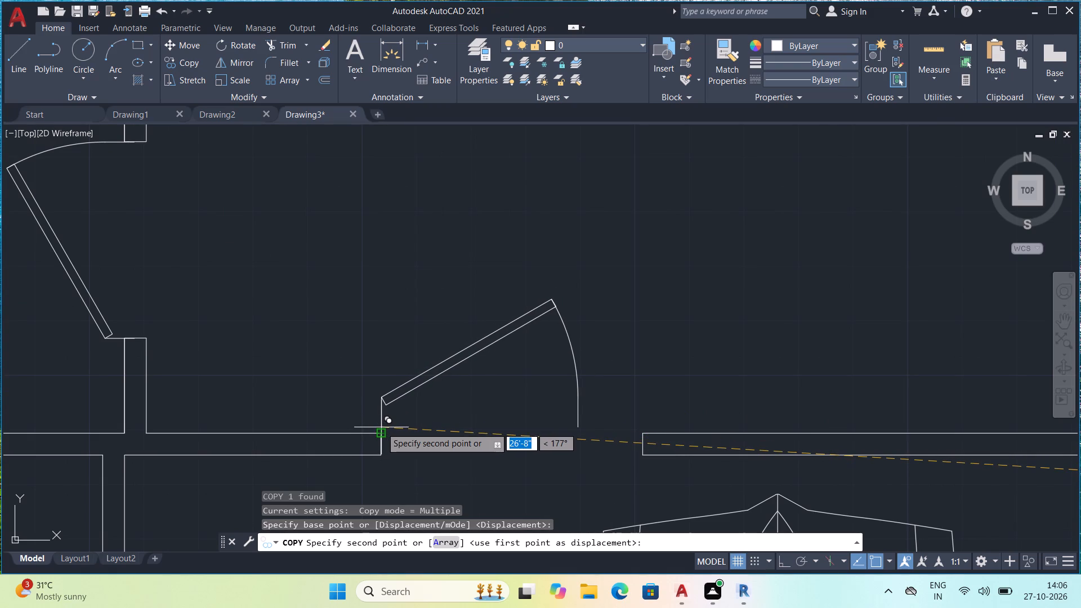
pyautogui.click(407, 346)
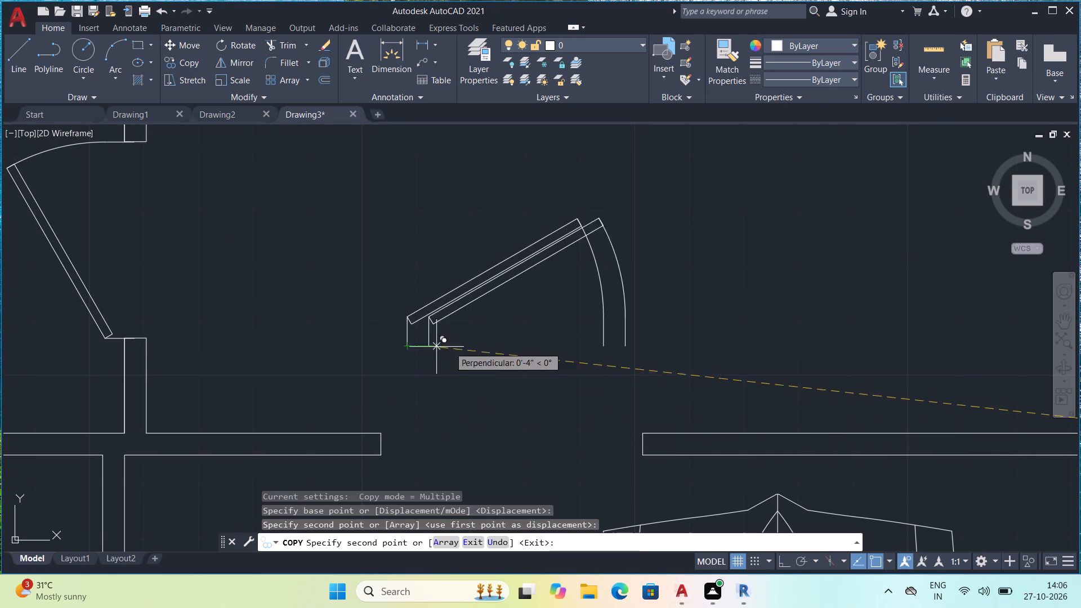
pyautogui.press('Escape')
# Scale the copied door by reference, using its opening width as the reference length and 4' as the new length.
pyautogui.click(935, 48)
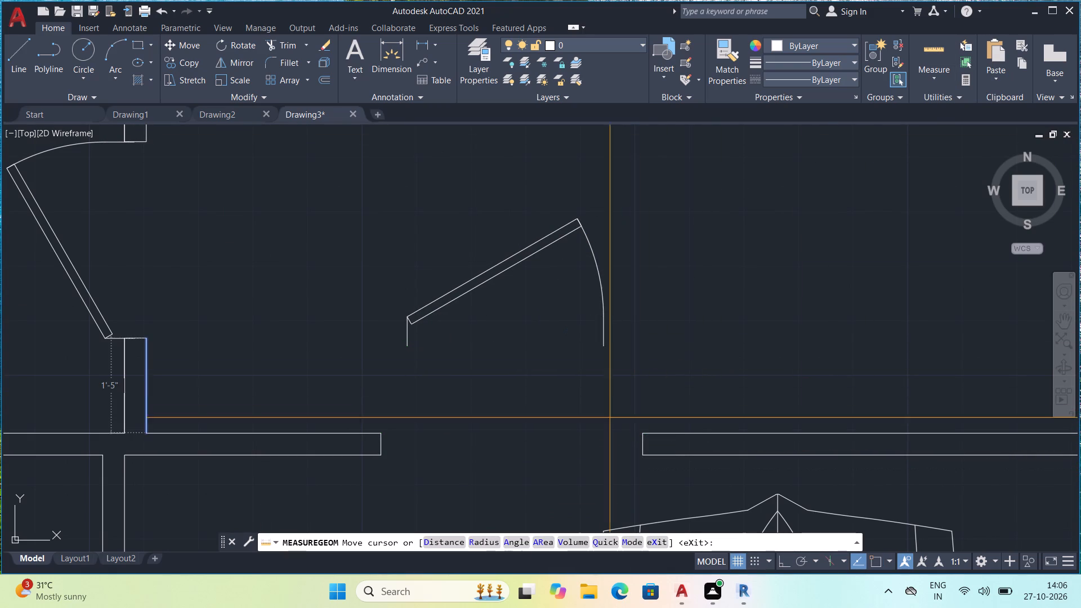
pyautogui.press('Escape')
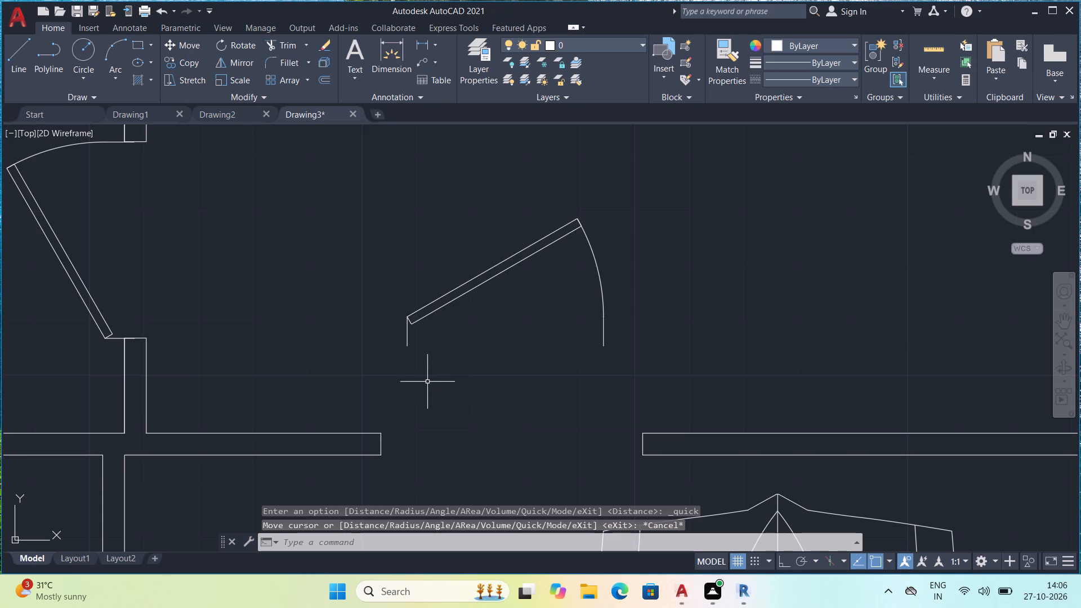
pyautogui.click(407, 343)
pyautogui.press('s')
pyautogui.press('c')
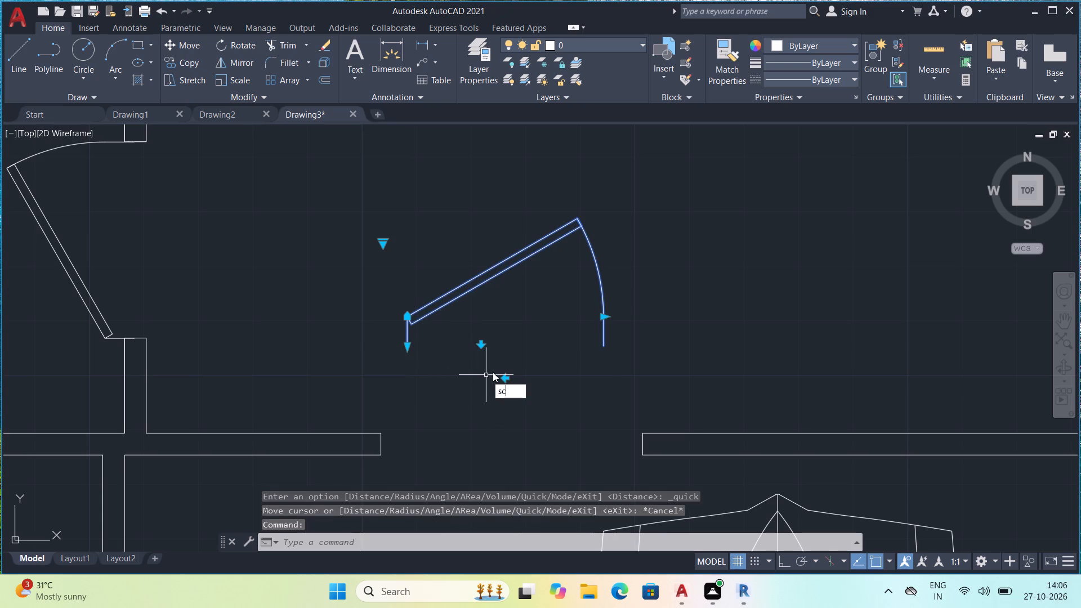
pyautogui.press('space')
pyautogui.click(409, 353)
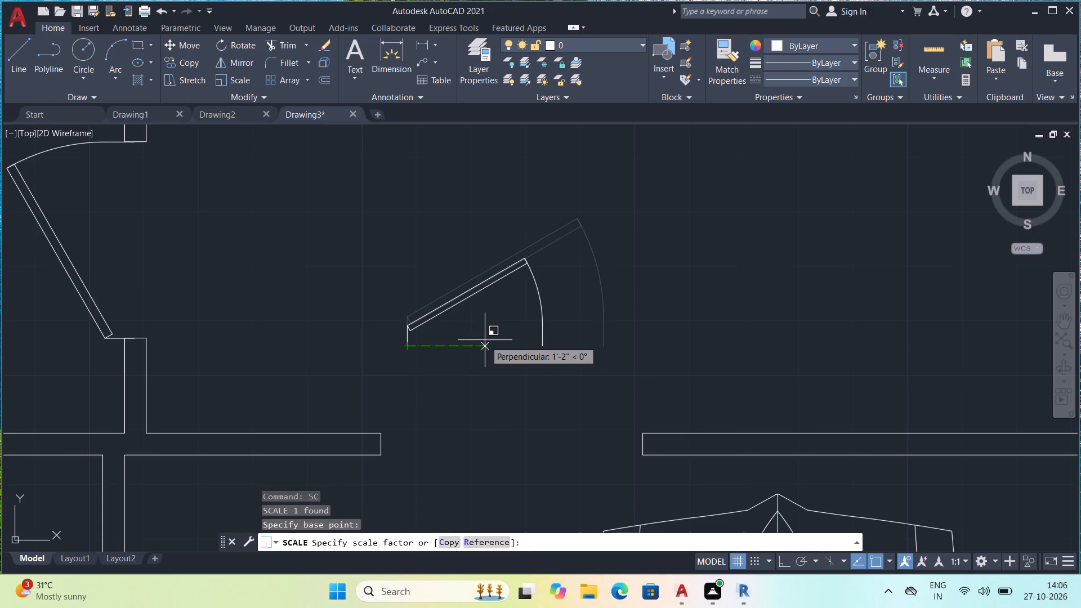
pyautogui.write('r')
pyautogui.press('space')
pyautogui.click(411, 348)
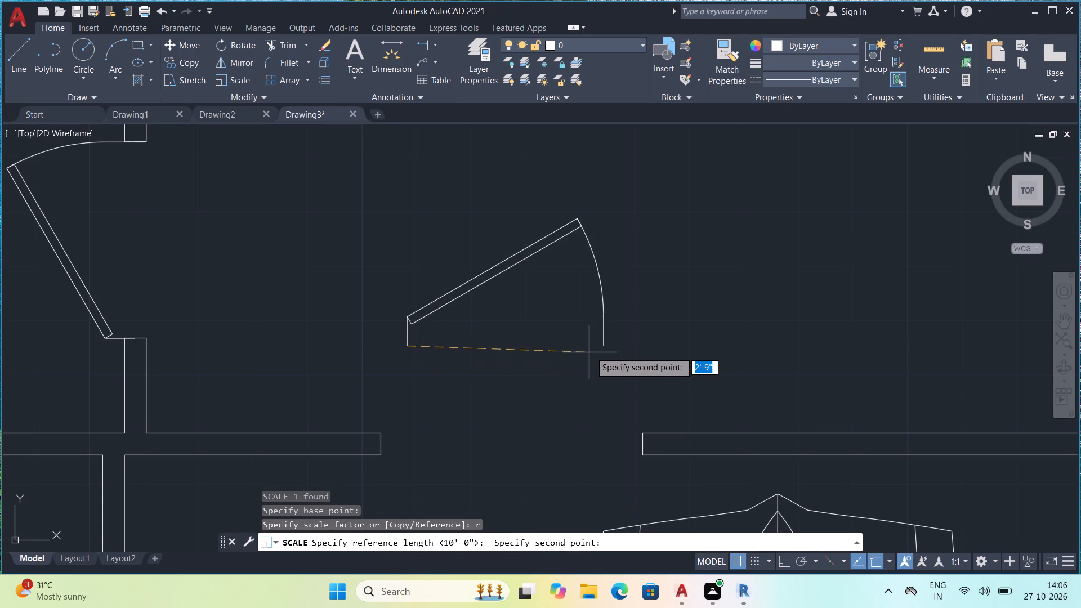
pyautogui.click(606, 347)
pyautogui.write("4'")
pyautogui.press('space')
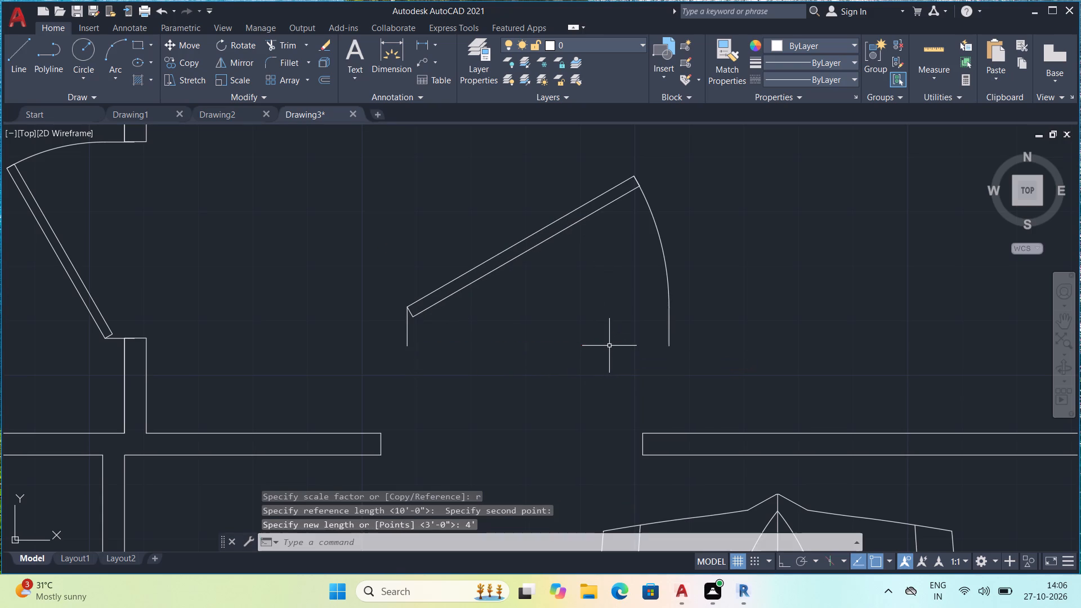
pyautogui.press('Escape')
# Move the 4' door onto the north corner of the west jamb of the wall opening north of the car.
pyautogui.click(448, 297)
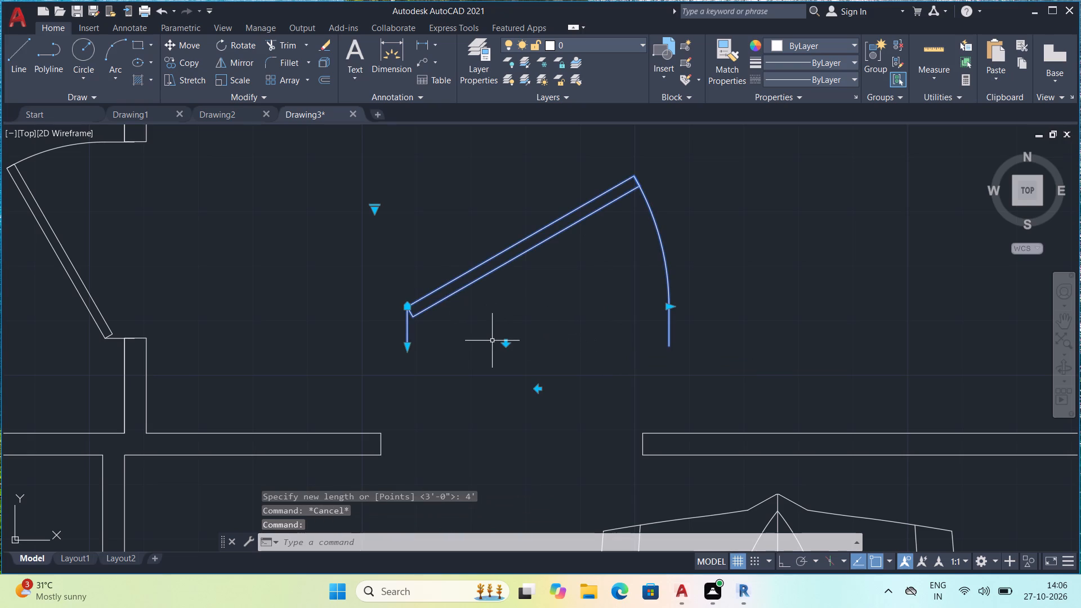
pyautogui.press('m')
pyautogui.press('space')
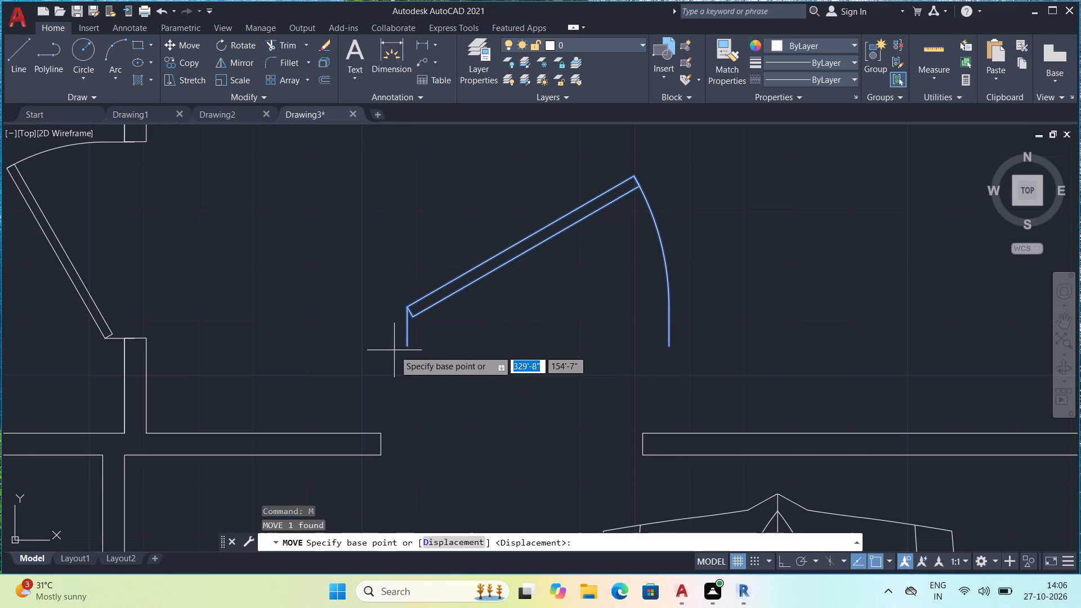
pyautogui.click(403, 347)
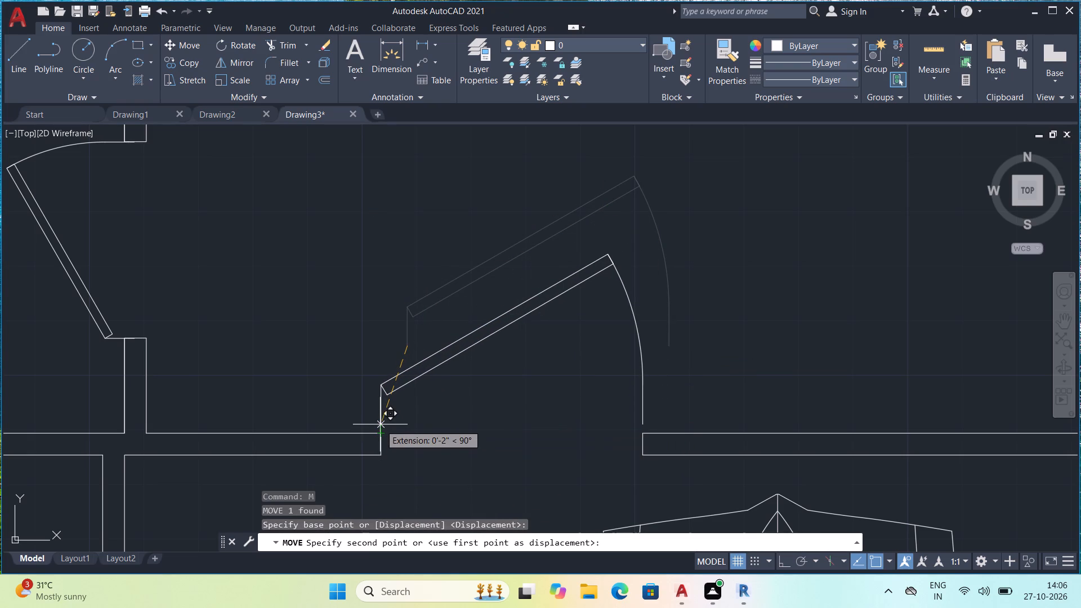
pyautogui.click(381, 427)
pyautogui.press('Escape')
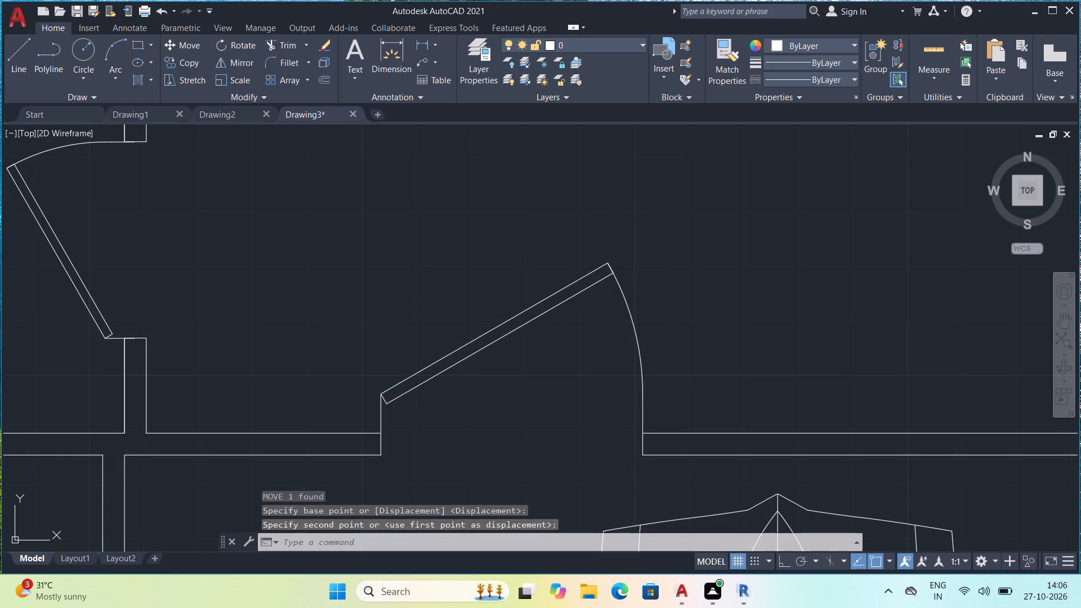
# Erase the spare 3' door left east of the plan.
pyautogui.scroll(-5, 726, 297)
pyautogui.moveTo(760, 256); pyautogui.dragTo(662, 288, button='middle')
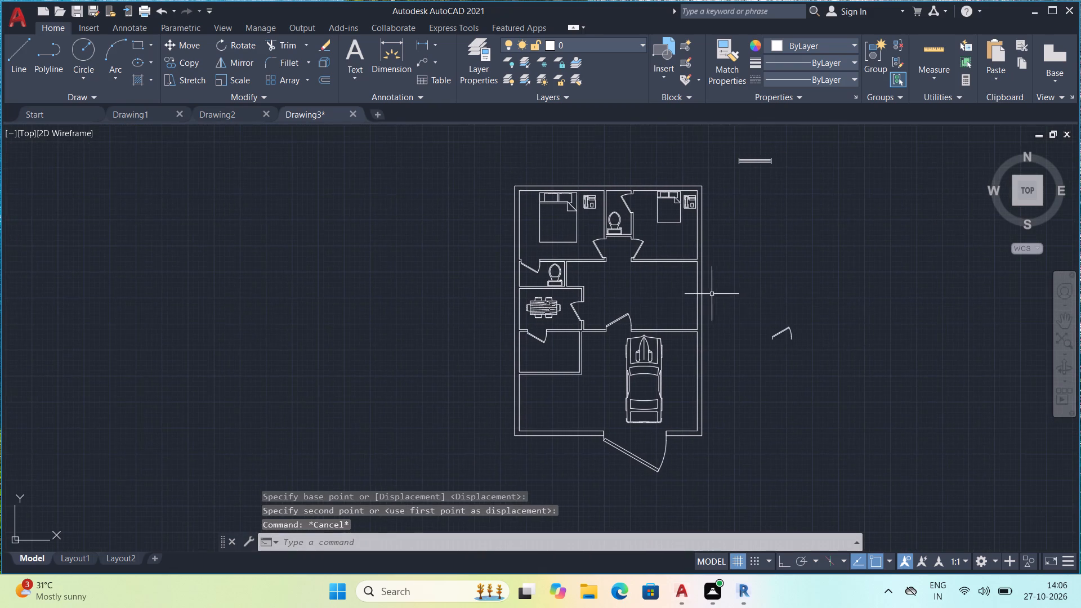
pyautogui.click(750, 295)
pyautogui.doubleClick(862, 388)
pyautogui.write('e')
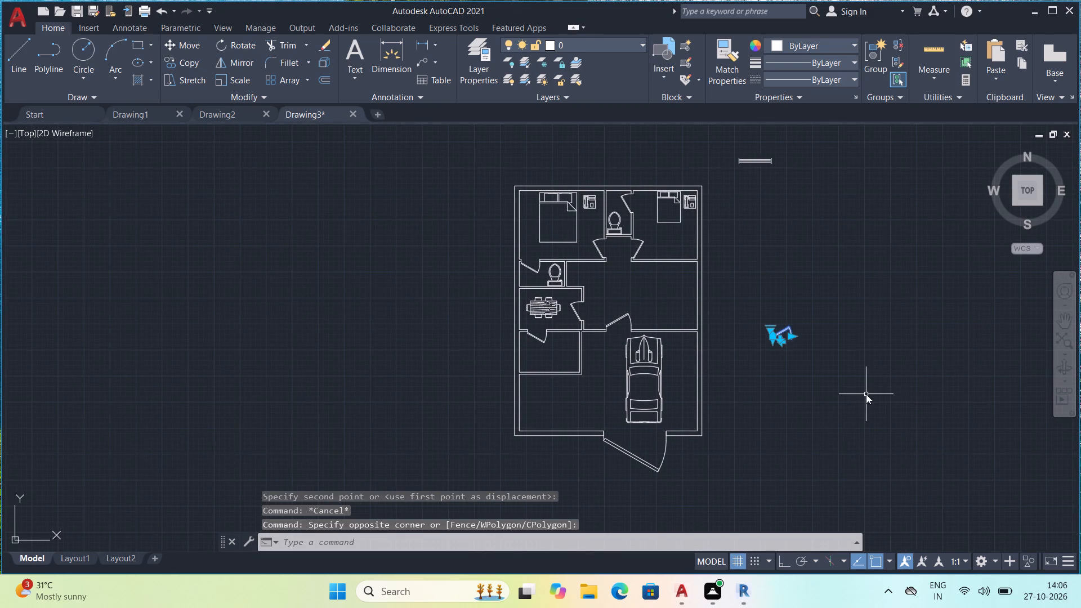
pyautogui.press('space')
# Open the Blocks collection of the Kitchens.dwg sample drawing in DesignCenter and look through its kitchen blocks.
pyautogui.scroll(3, 799, 299)
pyautogui.moveTo(658, 281); pyautogui.dragTo(913, 389, button='middle')
pyautogui.moveTo(727, 259); pyautogui.dragTo(880, 305, button='middle')
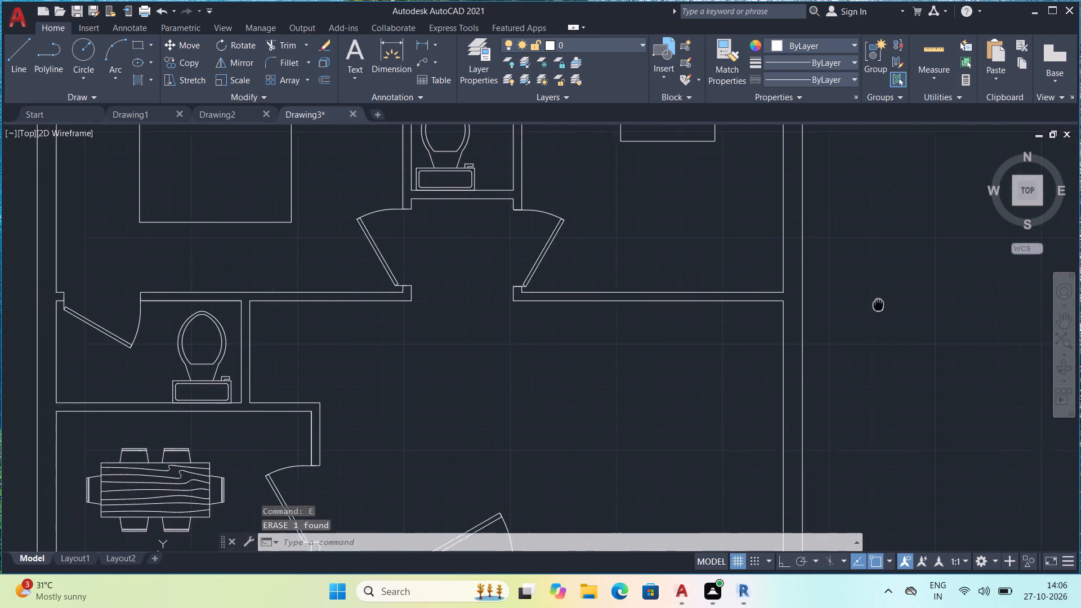
pyautogui.moveTo(880, 305); pyautogui.dragTo(883, 302, button='middle')
pyautogui.scroll(-1, 863, 225)
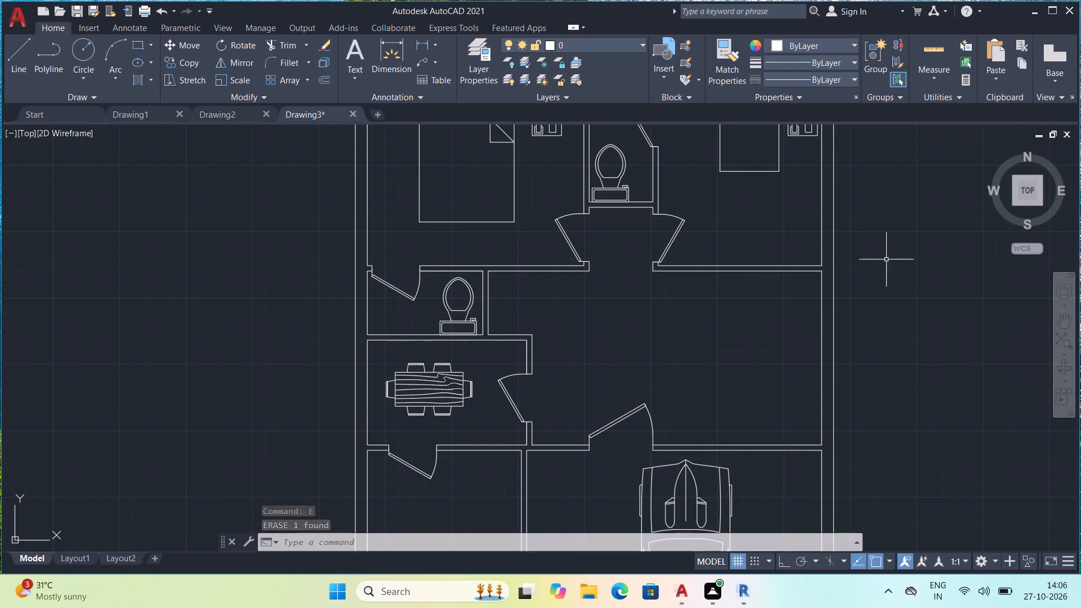
pyautogui.scroll(-1, 891, 283)
pyautogui.moveTo(944, 293); pyautogui.dragTo(858, 284, button='middle')
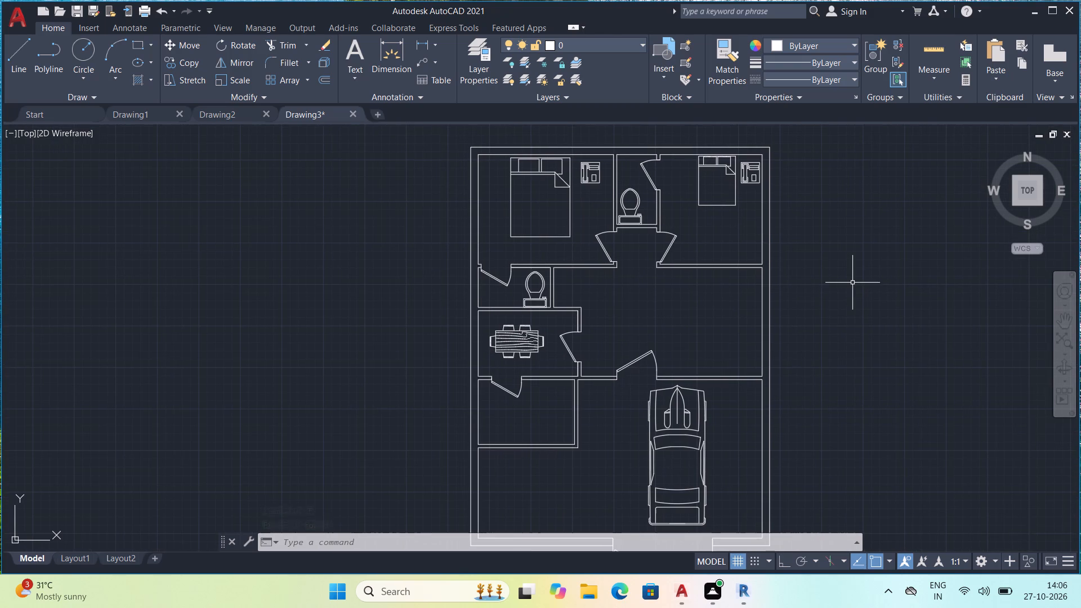
pyautogui.hotkey('ctrl', '2')
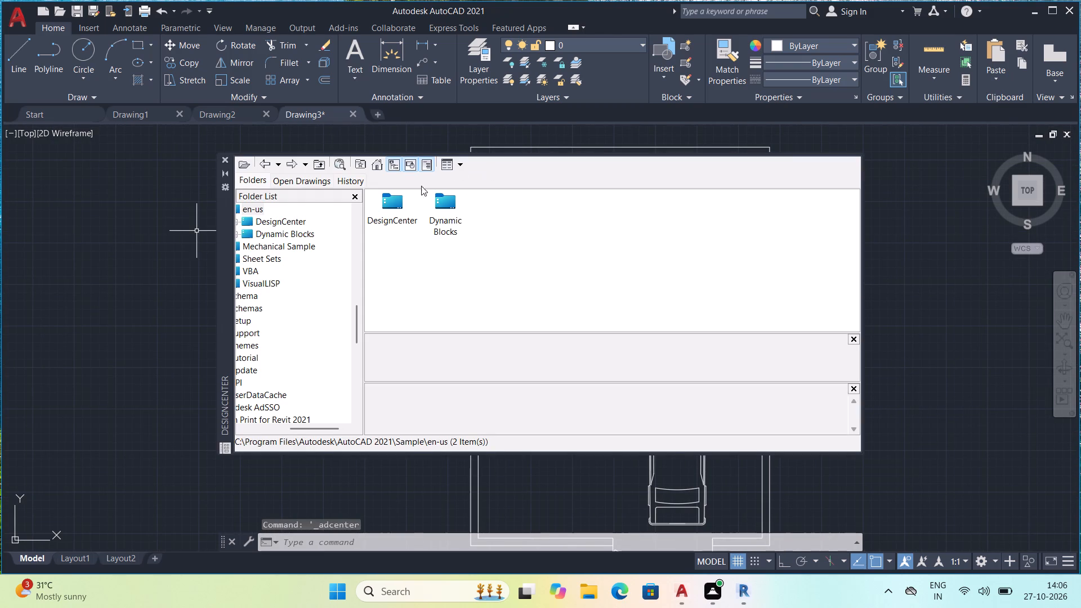
pyautogui.click(401, 199)
pyautogui.doubleClick(399, 200)
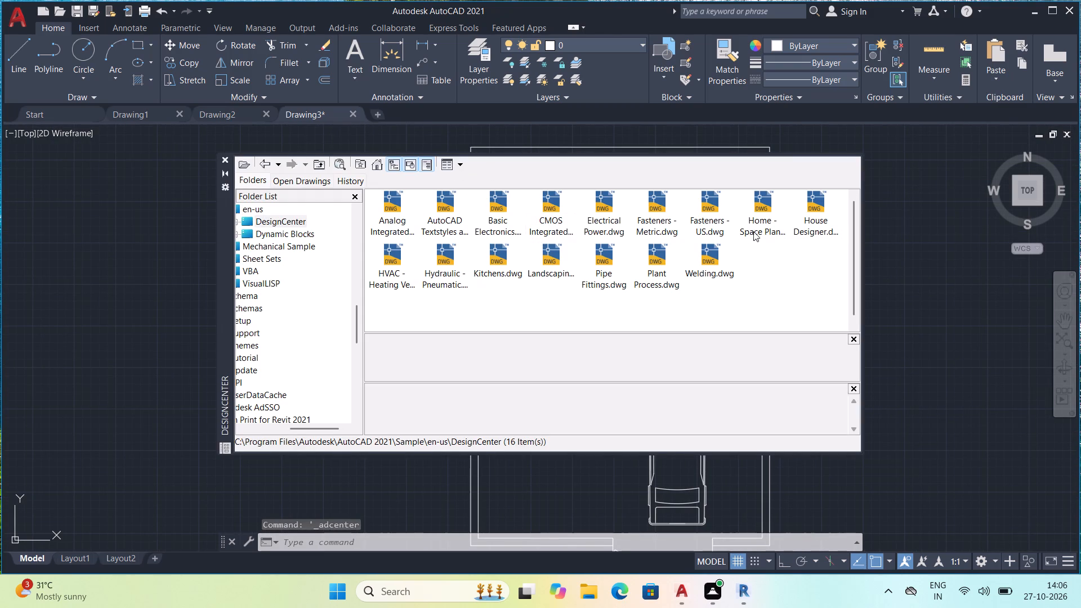
pyautogui.doubleClick(502, 261)
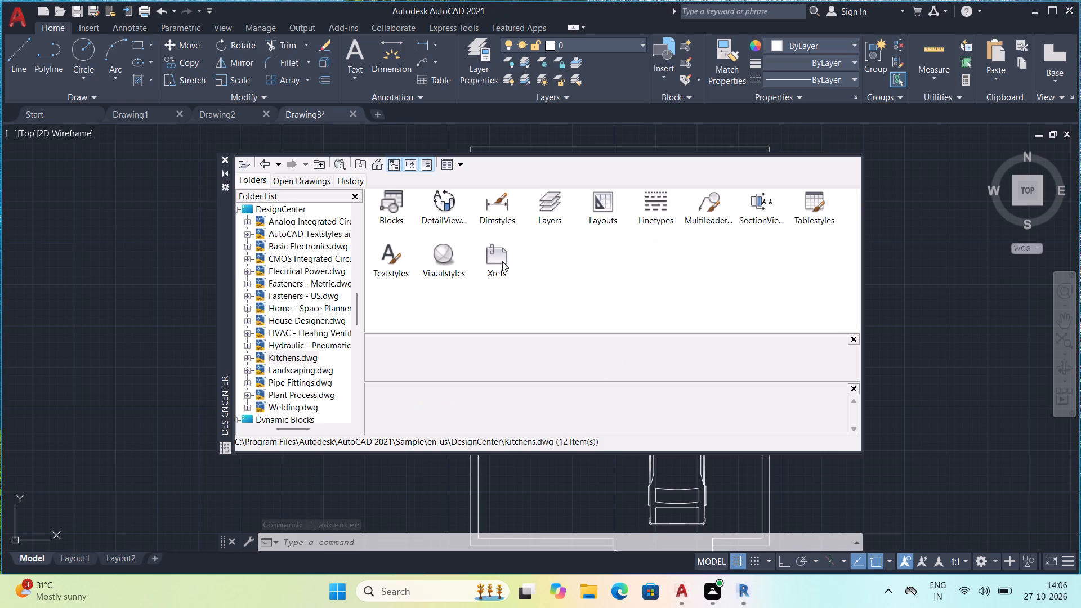
pyautogui.doubleClick(397, 206)
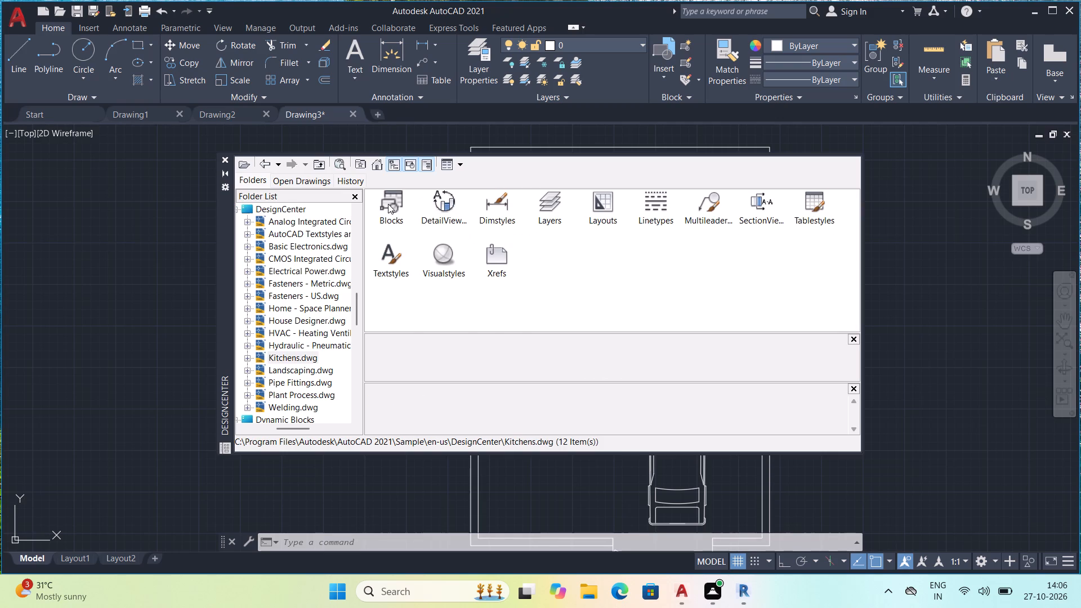
pyautogui.doubleClick(388, 204)
pyautogui.scroll(-6, 485, 227)
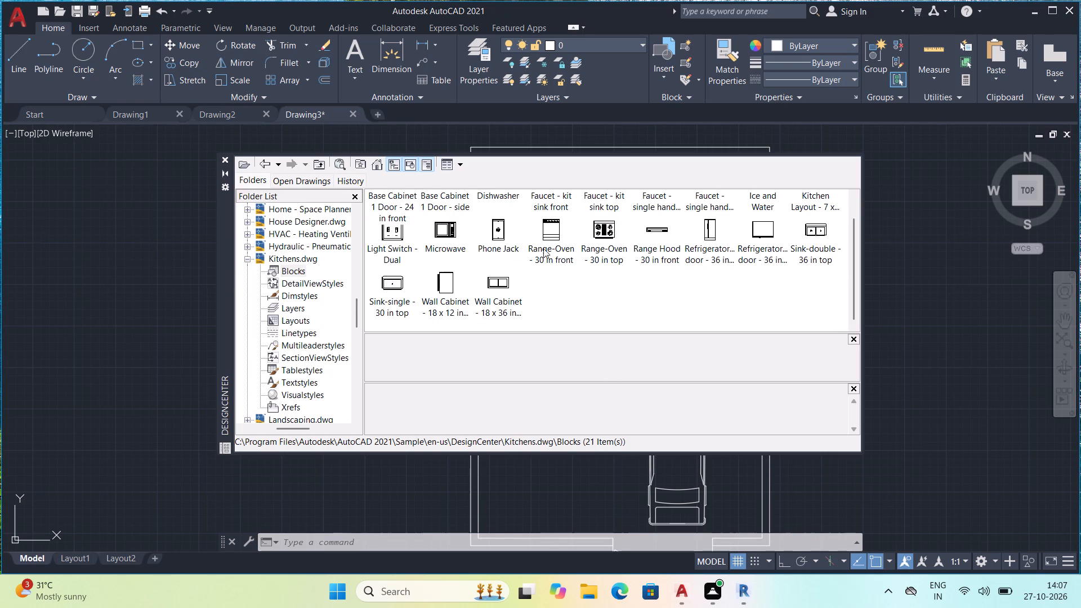
pyautogui.scroll(2, 611, 266)
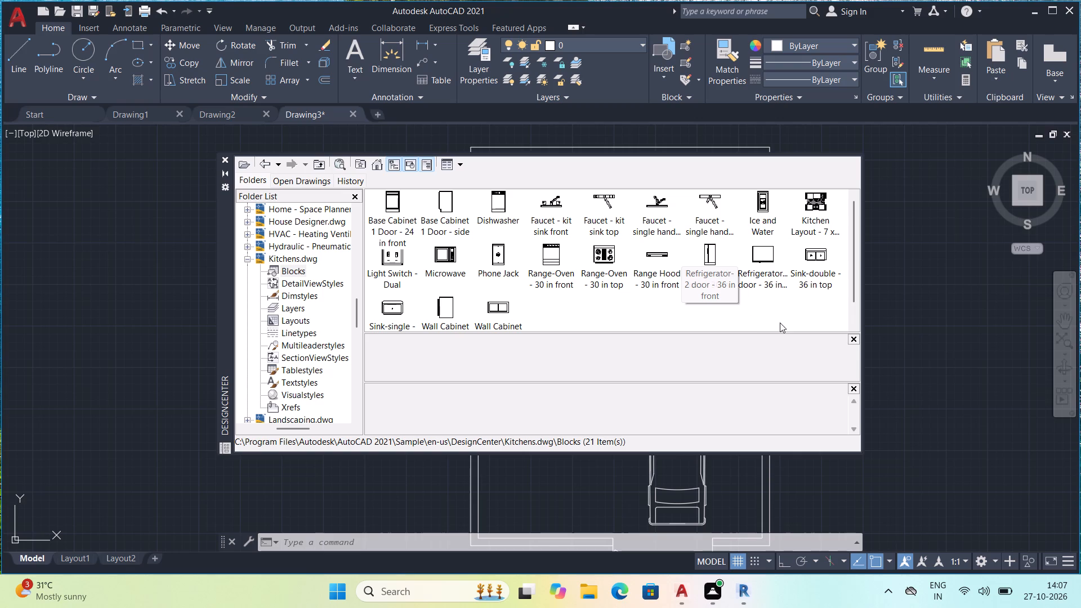
# Insert the Kitchen Layout - 7 x 8 ft block into the empty area east of the plan.
pyautogui.click(814, 208)
pyautogui.moveTo(814, 208); pyautogui.dragTo(961, 316)
pyautogui.click(637, 378)
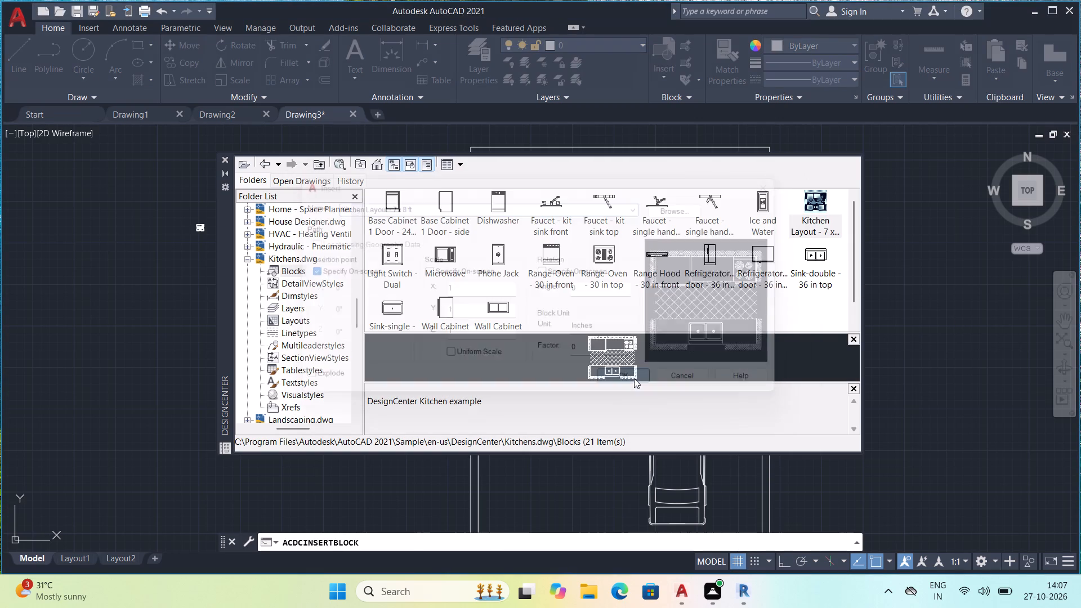
pyautogui.moveTo(610, 366); pyautogui.dragTo(964, 366)
pyautogui.click(964, 379)
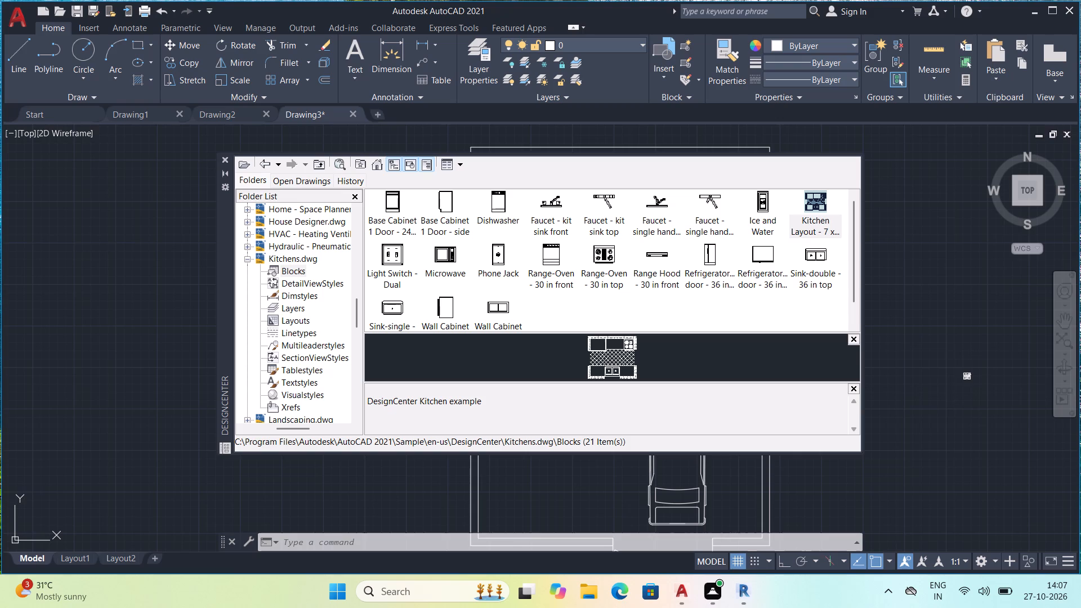
# Insert the Sink-double - 36 in top block from the Kitchens.dwg blocks into the empty area east of the plan.
pyautogui.scroll(-2, 778, 280)
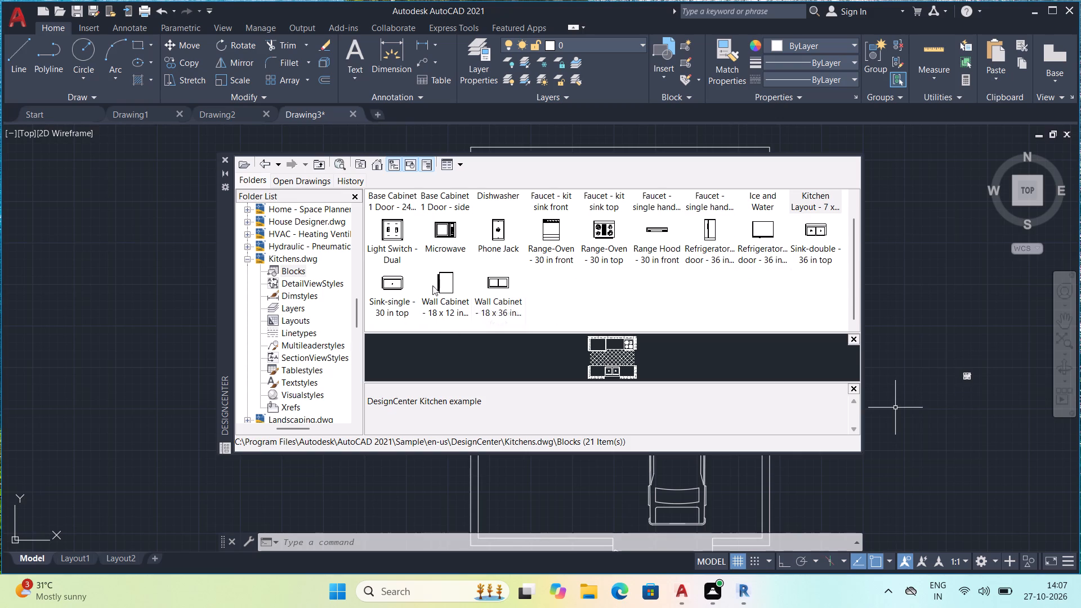
pyautogui.scroll(1, 437, 281)
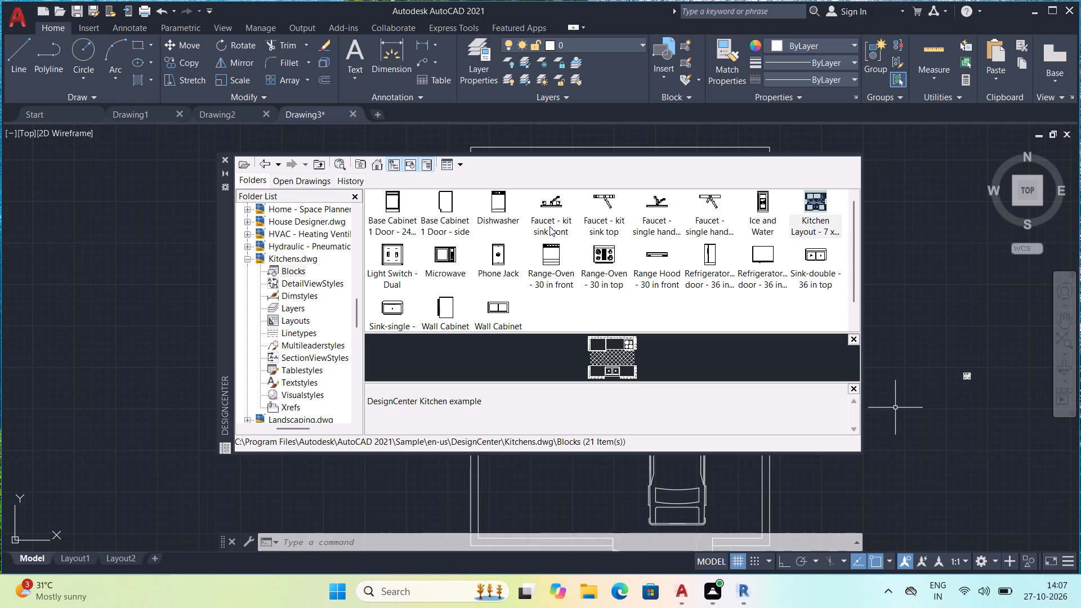
pyautogui.moveTo(817, 259); pyautogui.dragTo(985, 270)
pyautogui.click(978, 280)
pyautogui.click(968, 293)
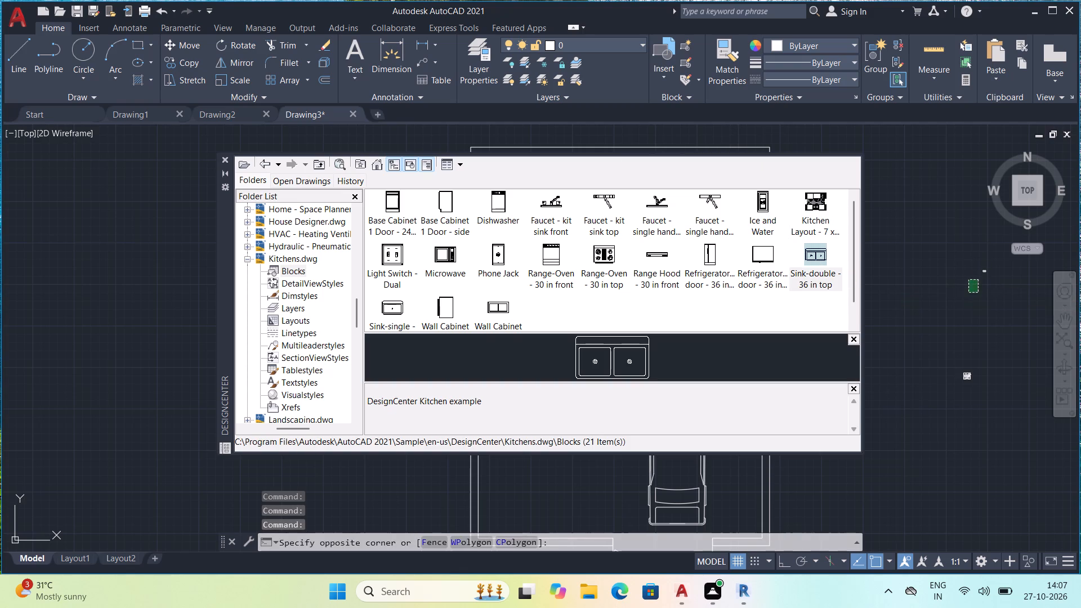
# Insert the Wall Cabinet - 18 x 36 in block southeast of the double sink, east of the plan, and close DesignCenter.
pyautogui.scroll(-2, 463, 301)
pyautogui.moveTo(491, 285); pyautogui.dragTo(962, 436)
pyautogui.click(962, 436)
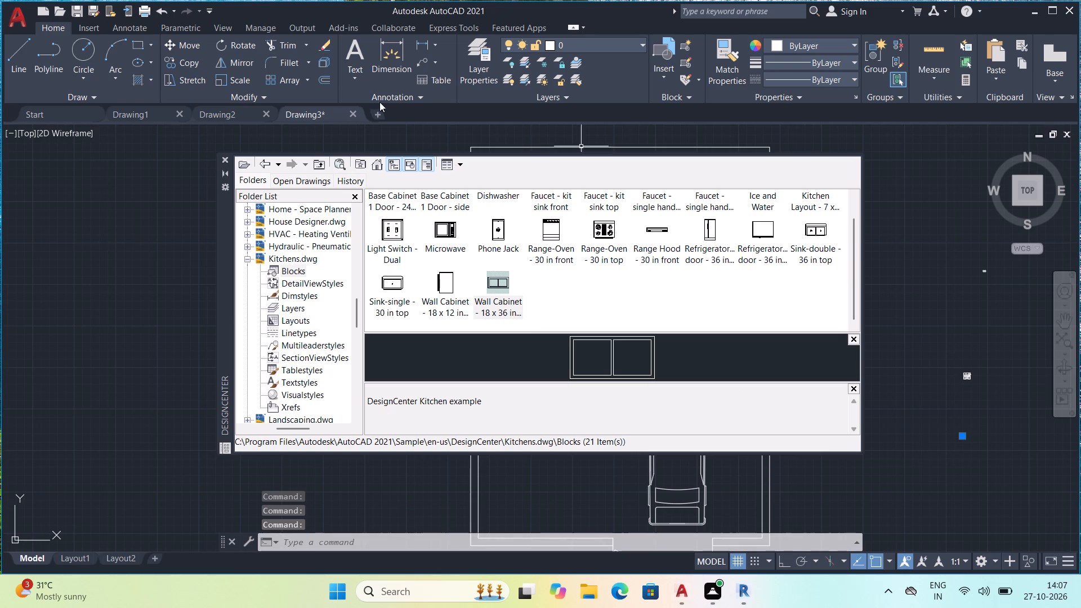
pyautogui.click(224, 160)
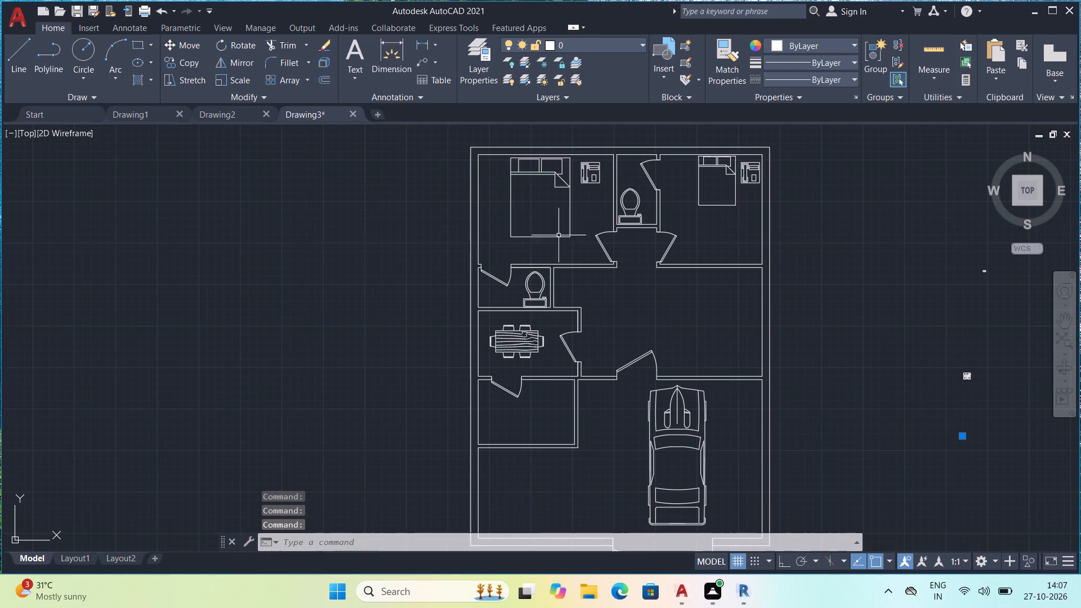
# Scale up the tiny double sink block east of the plan to a little under half the plan's width.
pyautogui.scroll(-1, 953, 451)
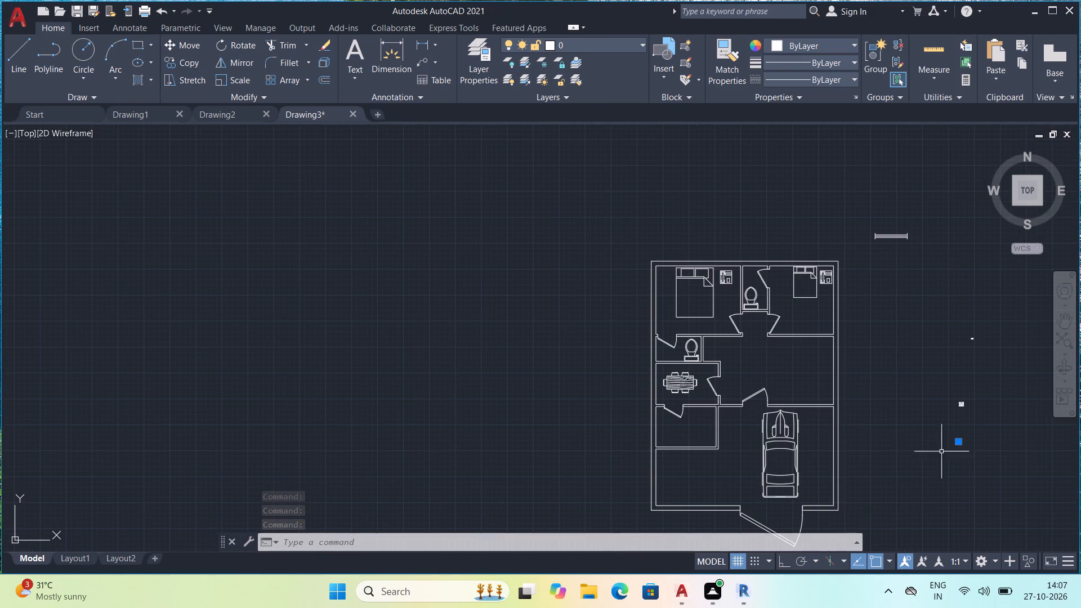
pyautogui.moveTo(895, 427); pyautogui.dragTo(814, 363, button='middle')
pyautogui.scroll(2, 810, 355)
pyautogui.moveTo(856, 388); pyautogui.dragTo(843, 383, button='middle')
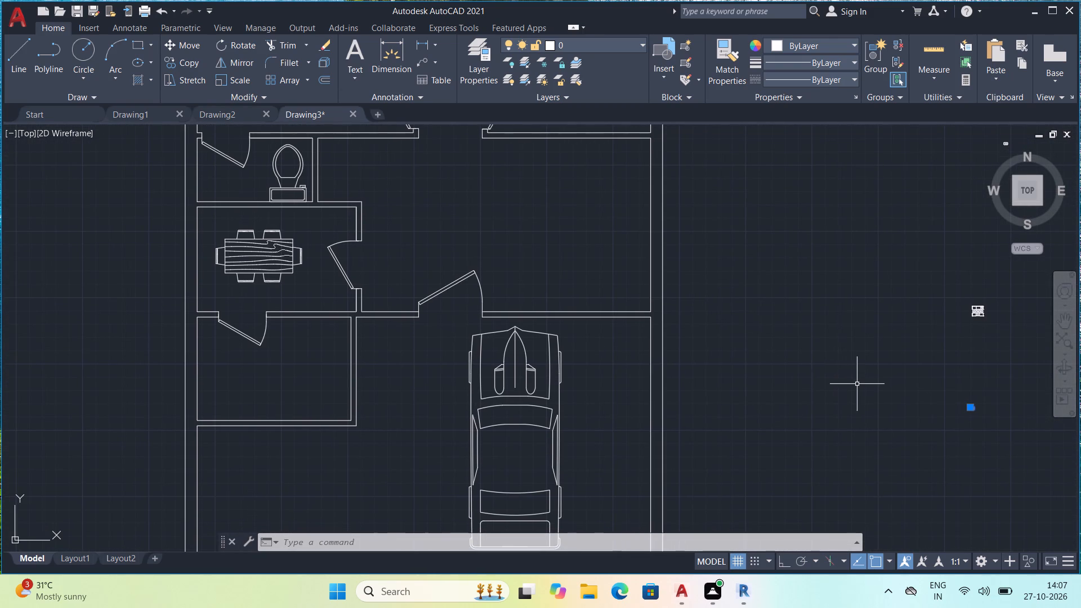
pyautogui.press('Escape')
pyautogui.scroll(-1, 882, 356)
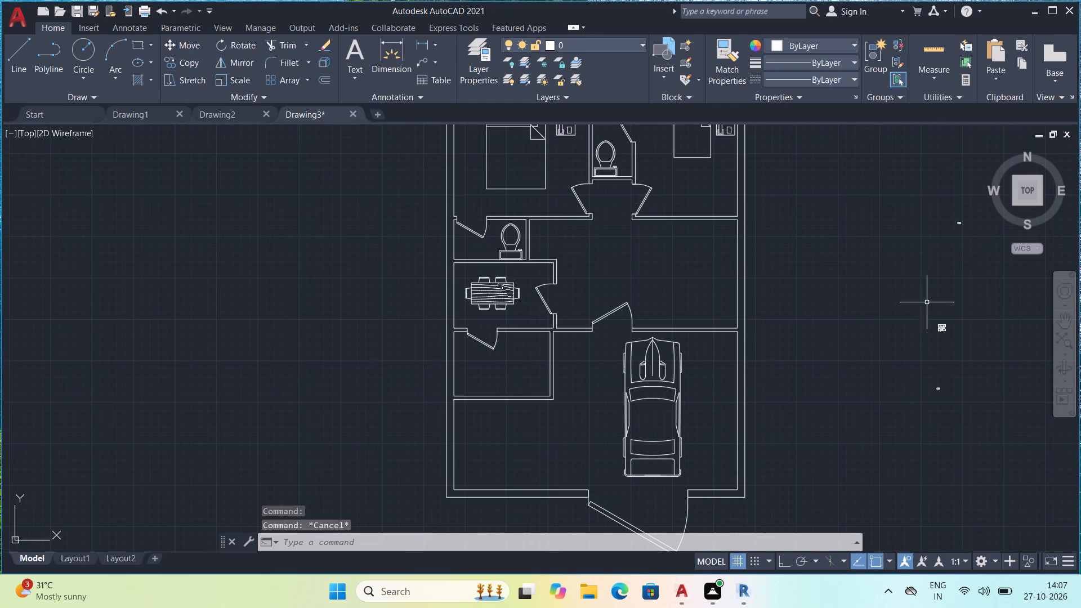
pyautogui.click(938, 197)
pyautogui.click(975, 240)
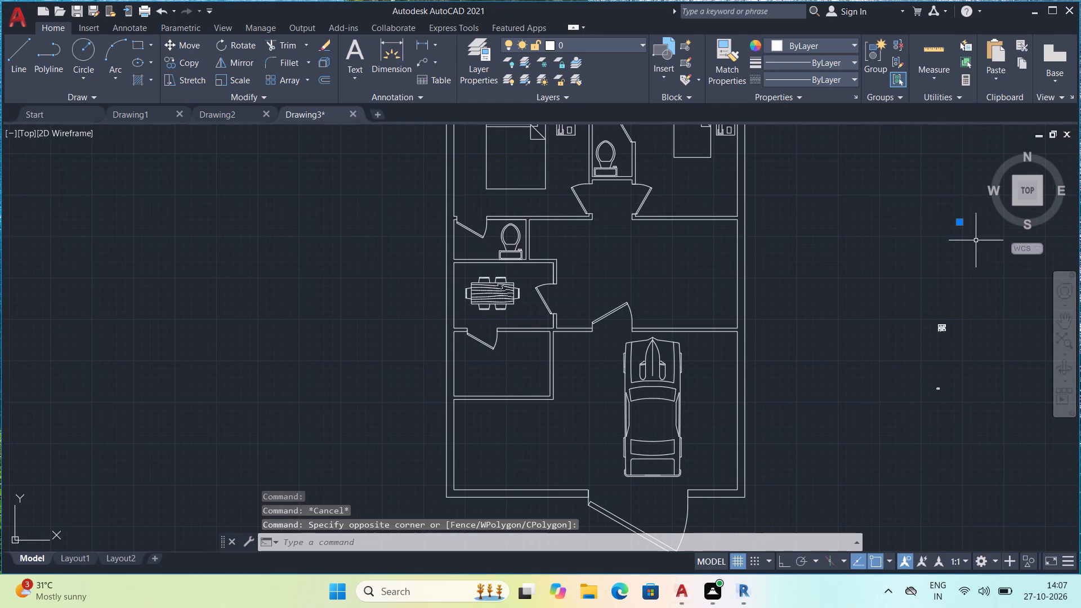
pyautogui.write('sc')
pyautogui.press('space')
pyautogui.click(962, 222)
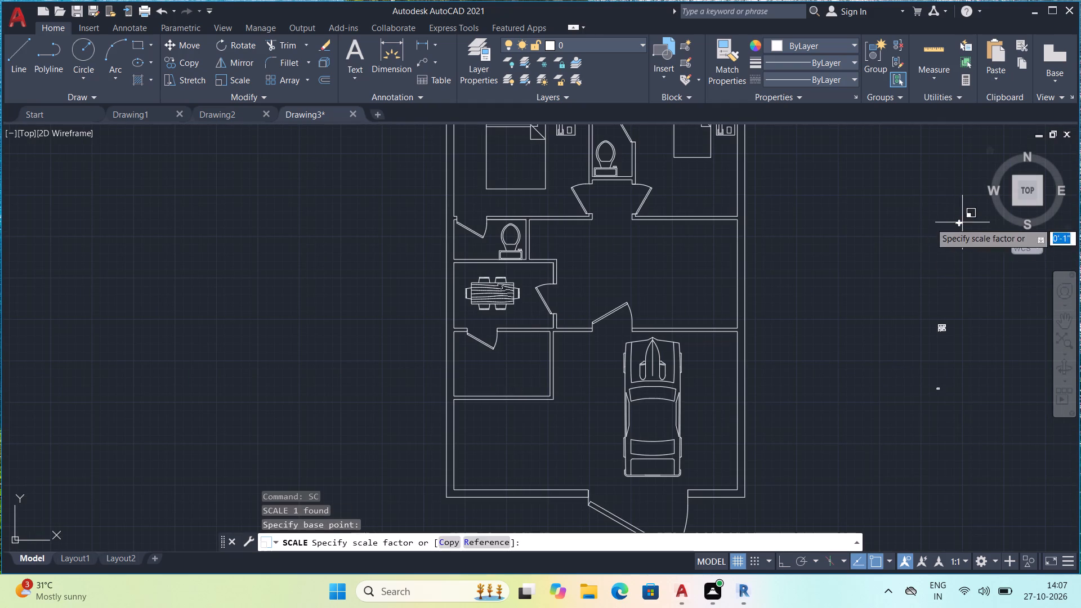
pyautogui.click(936, 281)
# Copy the enlarged double sink from east of the plan to the empty area west of it.
pyautogui.moveTo(777, 189); pyautogui.dragTo(820, 193)
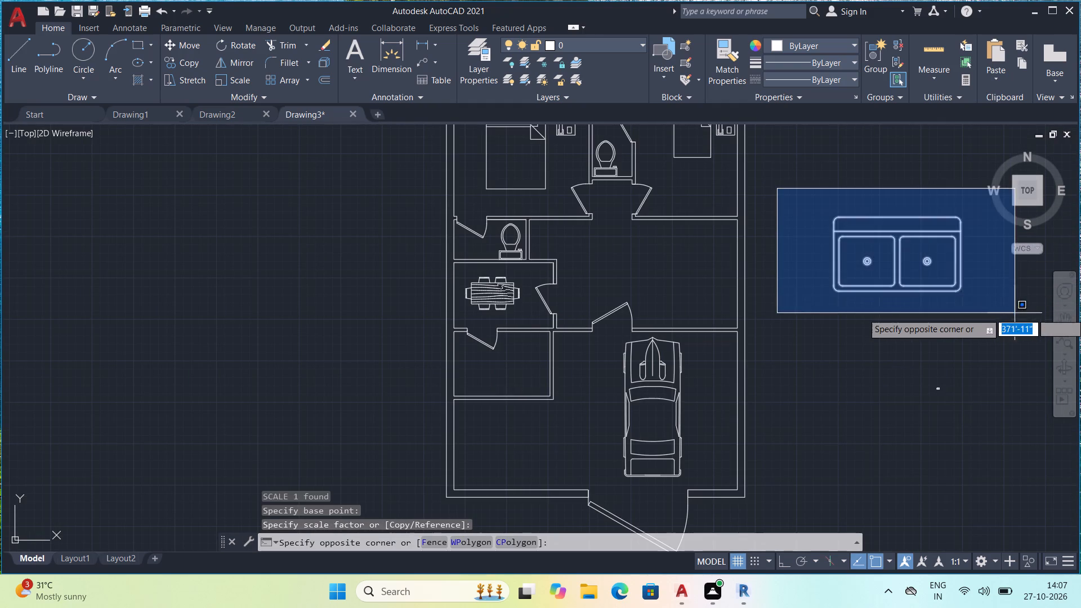
pyautogui.click(972, 296)
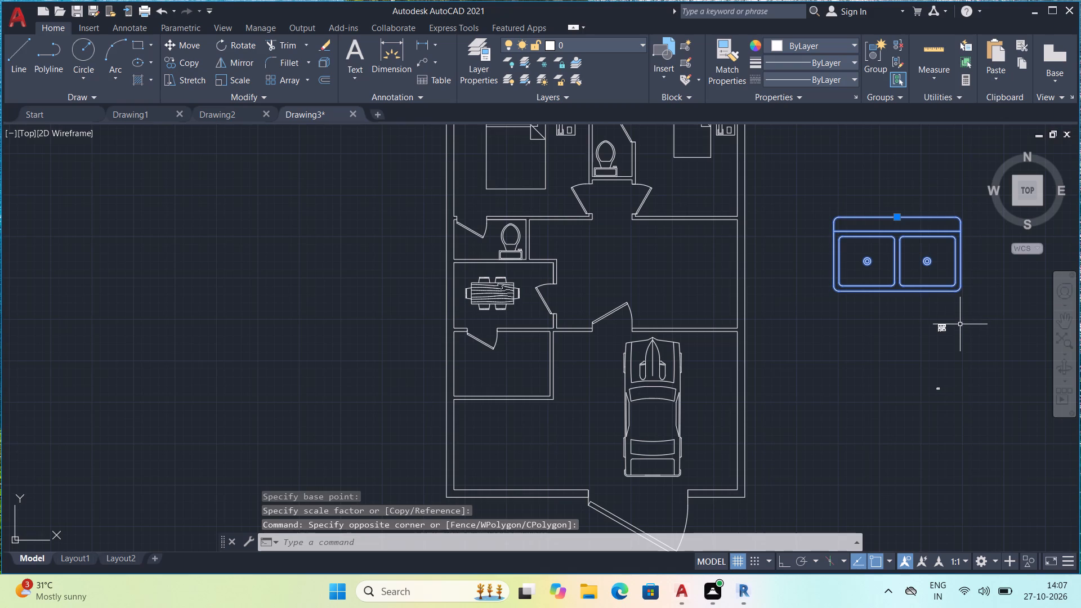
pyautogui.write('co')
pyautogui.press('space')
pyautogui.moveTo(950, 279); pyautogui.dragTo(942, 285)
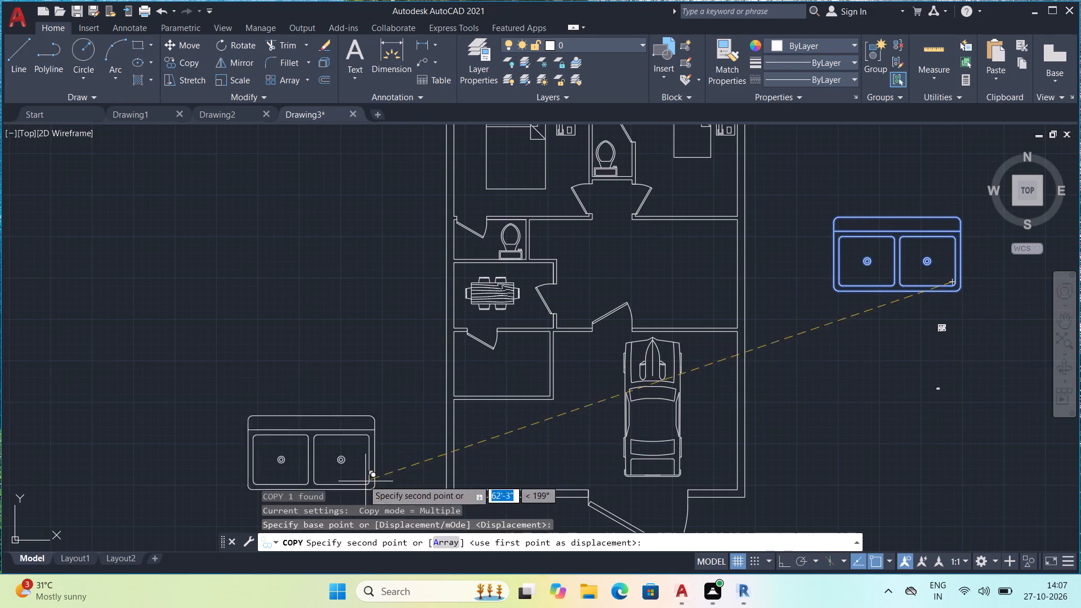
pyautogui.click(356, 400)
pyautogui.press('Escape')
# Scale the double sink copy west of the plan down to roughly three-fifths of its size.
pyautogui.click(206, 306)
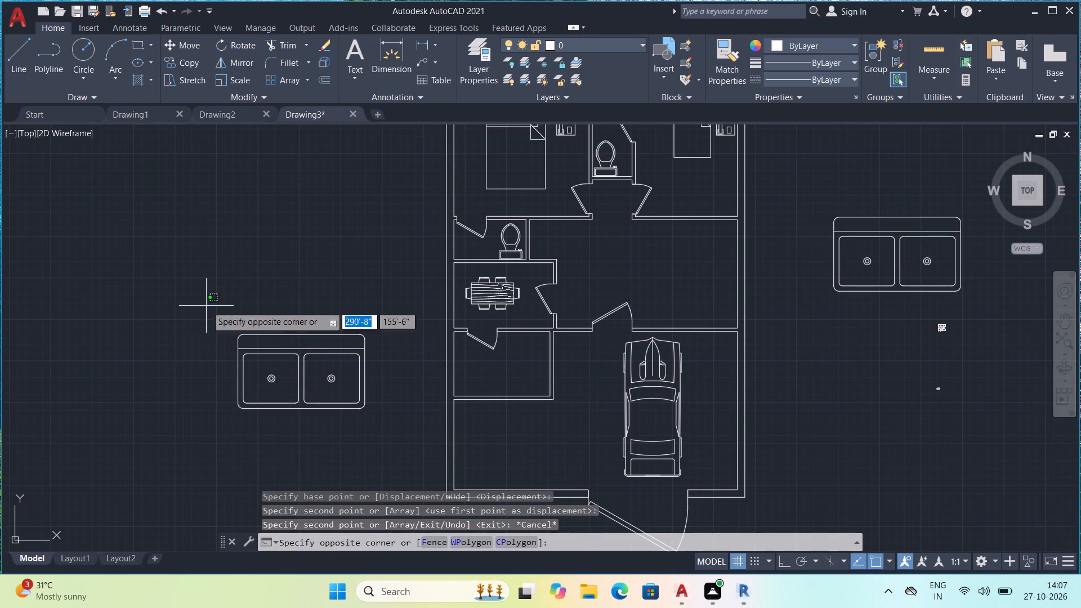
pyautogui.click(405, 441)
pyautogui.write('sc')
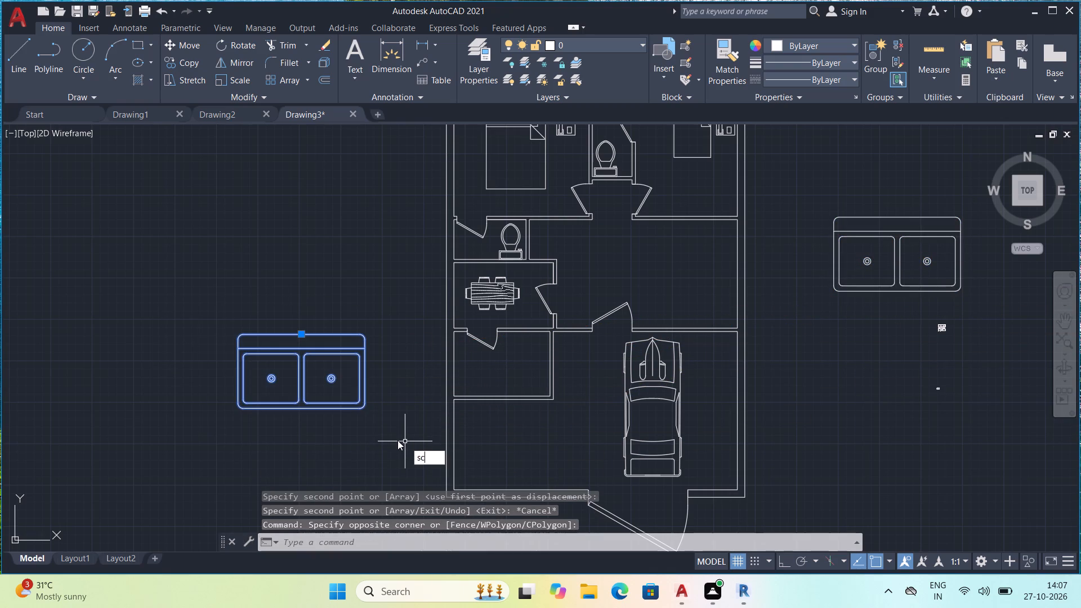
pyautogui.press('space')
pyautogui.click(360, 408)
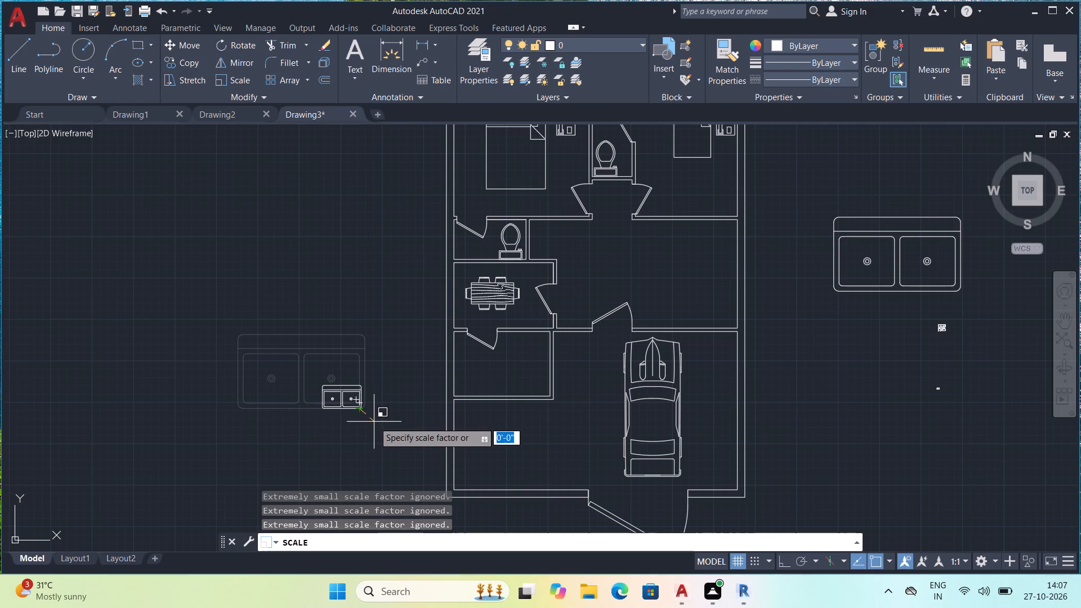
pyautogui.click(382, 438)
# Move the reduced double sink into the small room south of the dining room, near its southeast corner.
pyautogui.moveTo(205, 328); pyautogui.dragTo(208, 329)
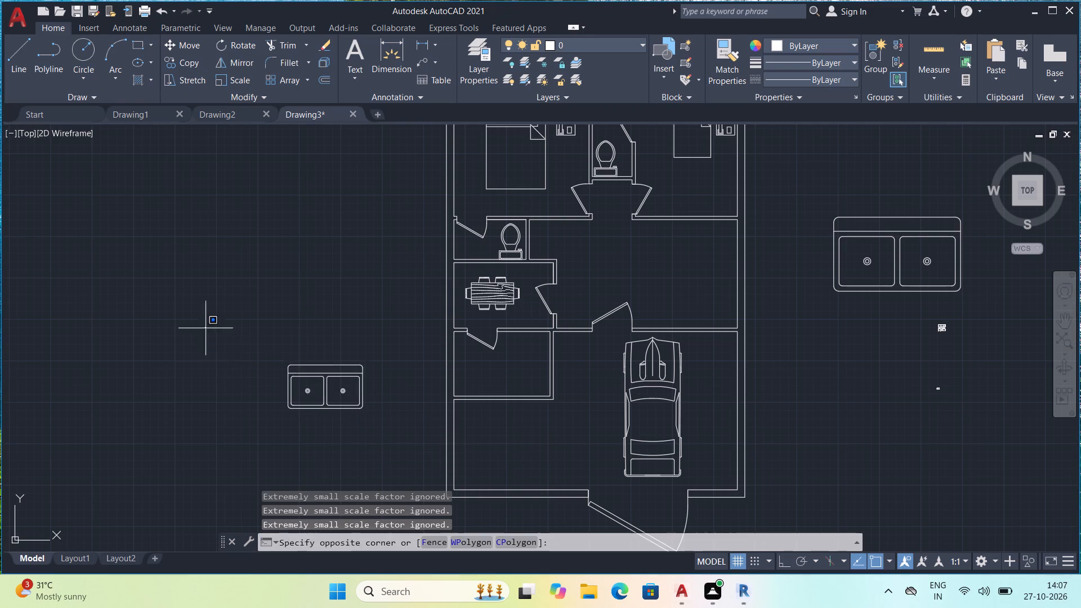
pyautogui.moveTo(208, 329); pyautogui.dragTo(227, 338)
pyautogui.click(381, 422)
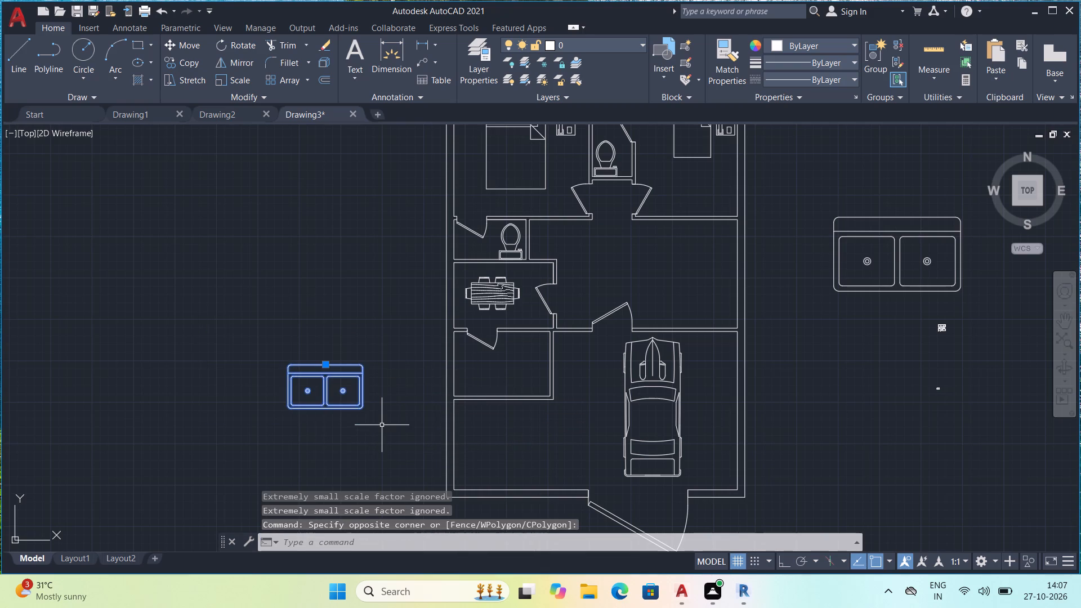
pyautogui.write('m')
pyautogui.press('space')
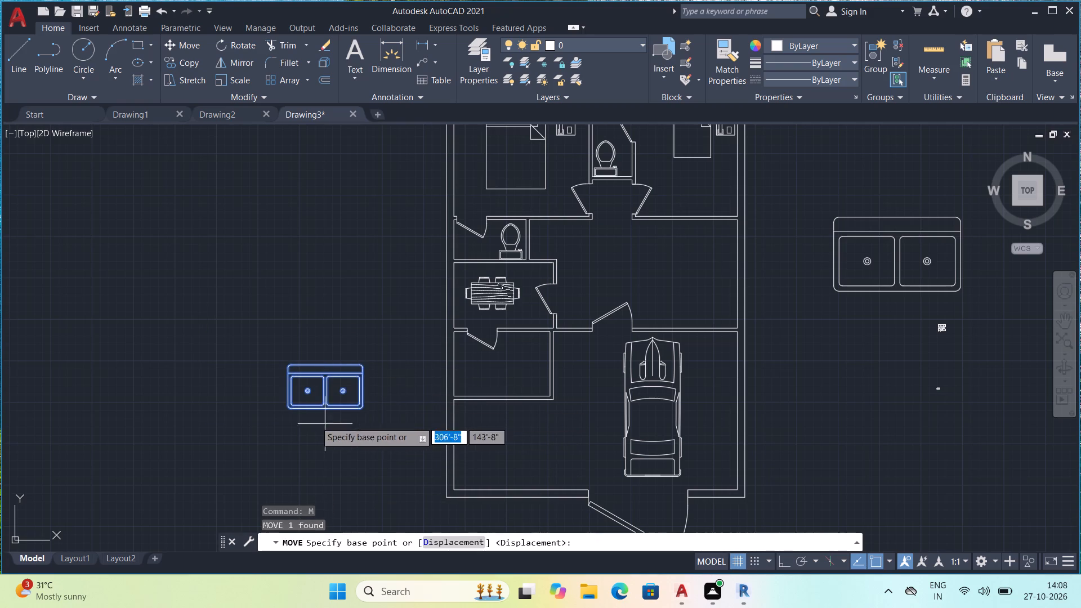
pyautogui.click(352, 407)
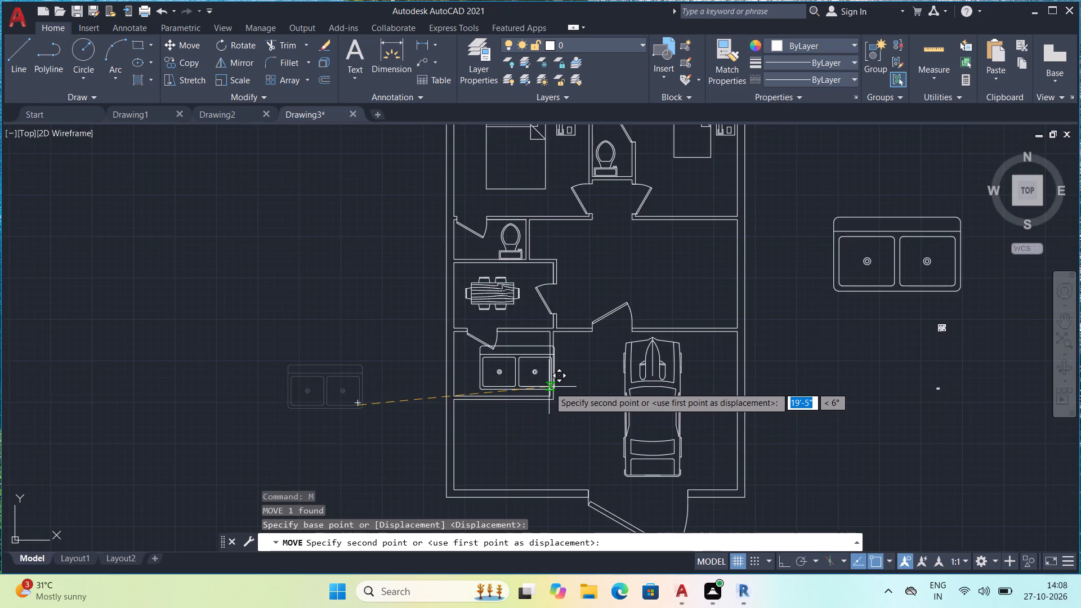
pyautogui.scroll(3, 549, 387)
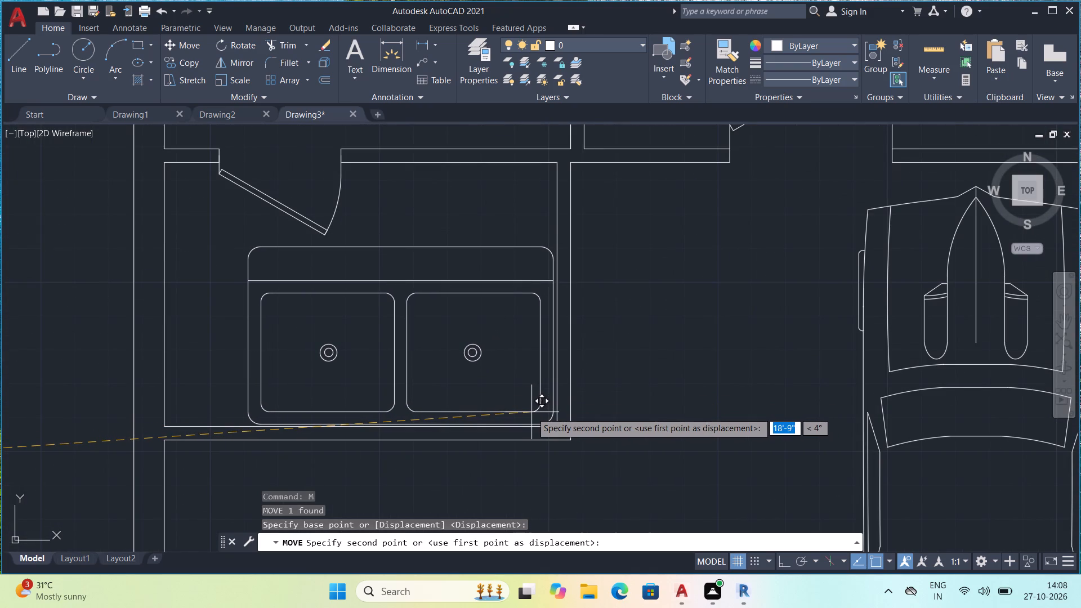
pyautogui.click(531, 412)
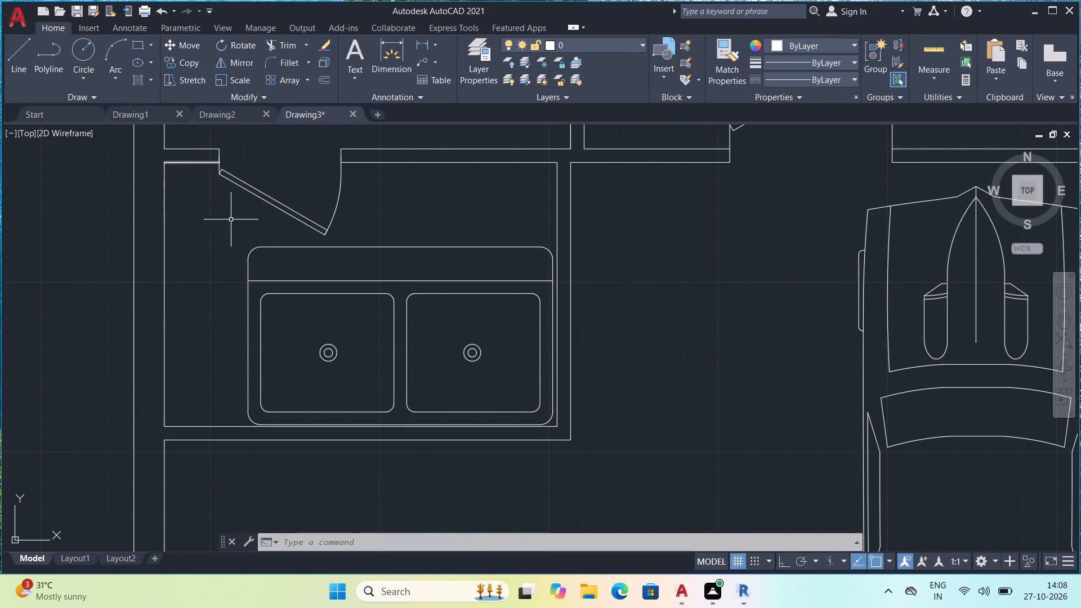
# Scale the double sink in the small room down to roughly two-thirds of its size.
pyautogui.click(253, 247)
pyautogui.press('s')
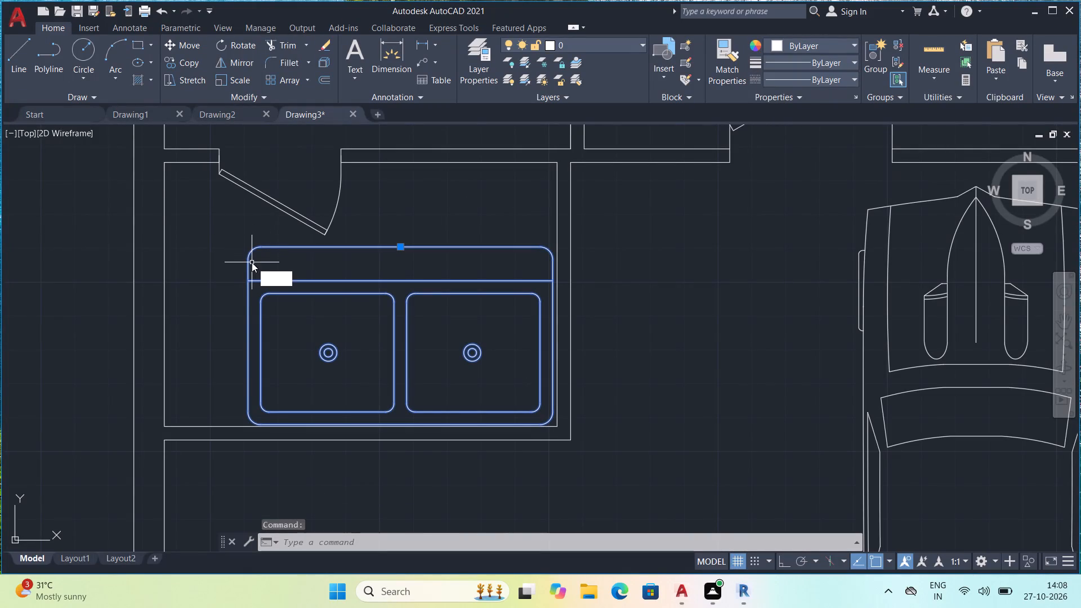
pyautogui.press('c')
pyautogui.press('space')
pyautogui.click(250, 263)
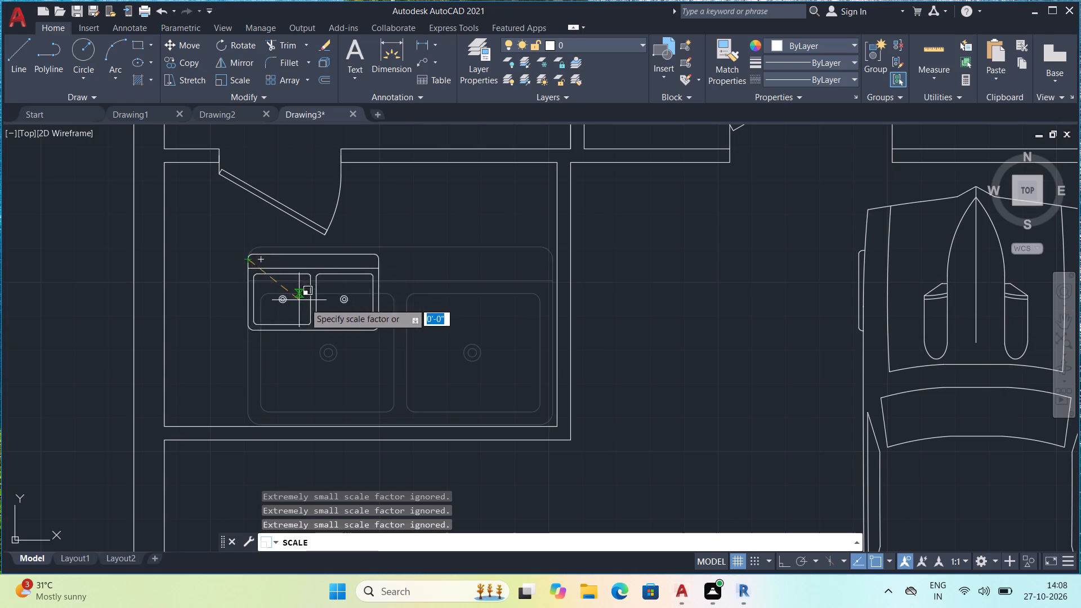
pyautogui.click(329, 318)
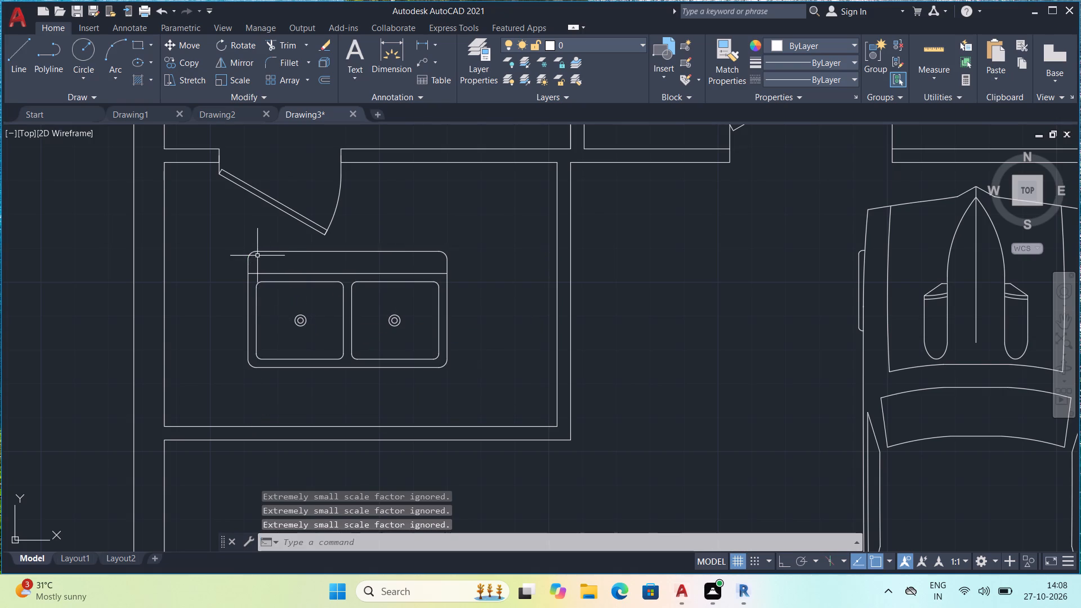
# Move the double sink into the southeast corner of the small room, against the south and east walls.
pyautogui.click(257, 253)
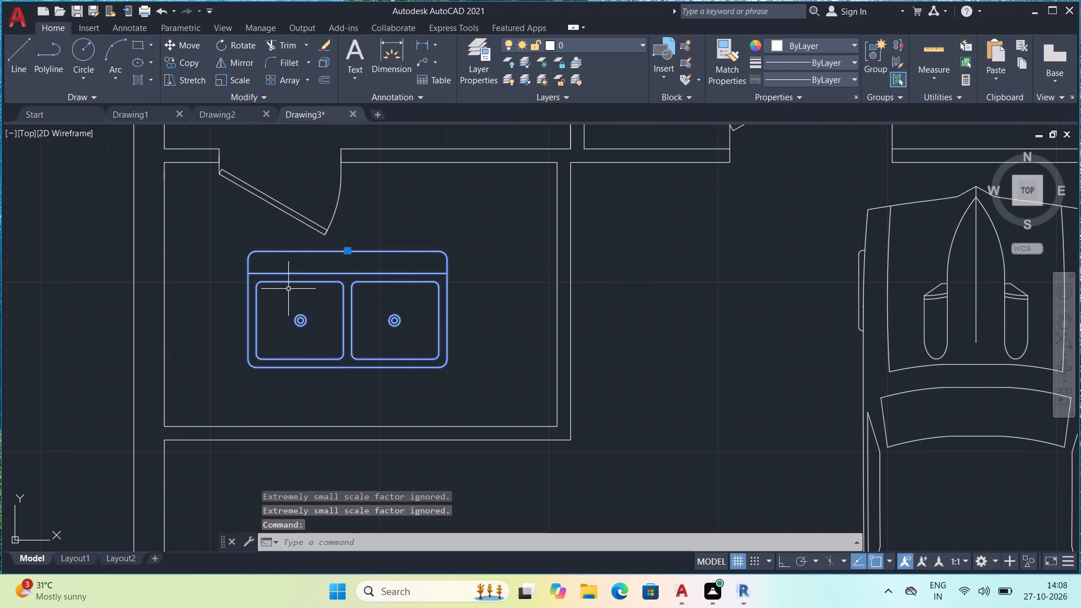
pyautogui.press('m')
pyautogui.press('space')
pyautogui.click(291, 289)
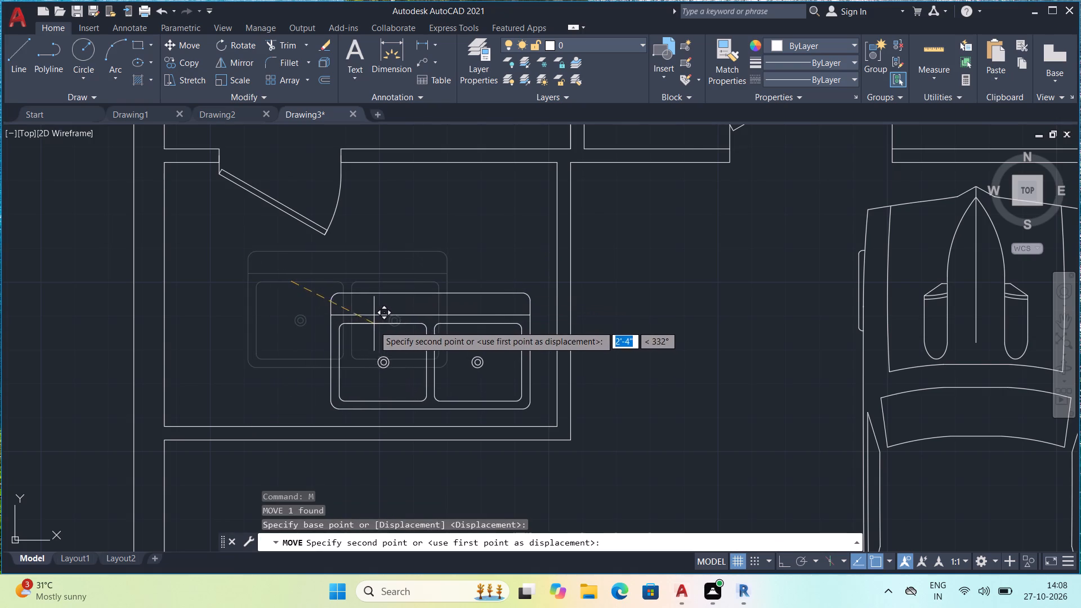
pyautogui.scroll(1, 395, 334)
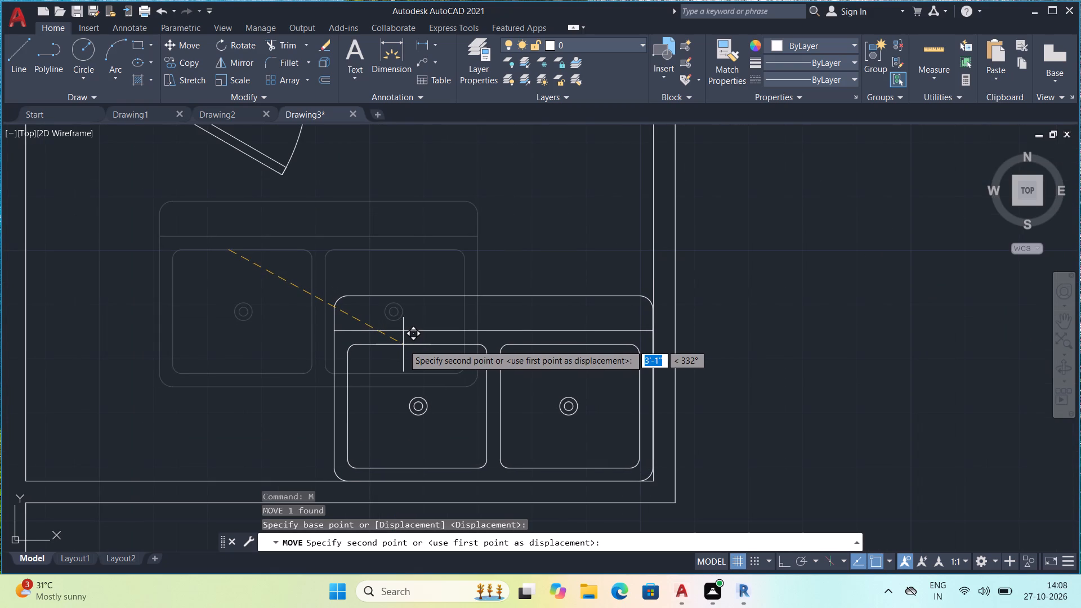
pyautogui.click(403, 345)
pyautogui.scroll(2, 419, 326)
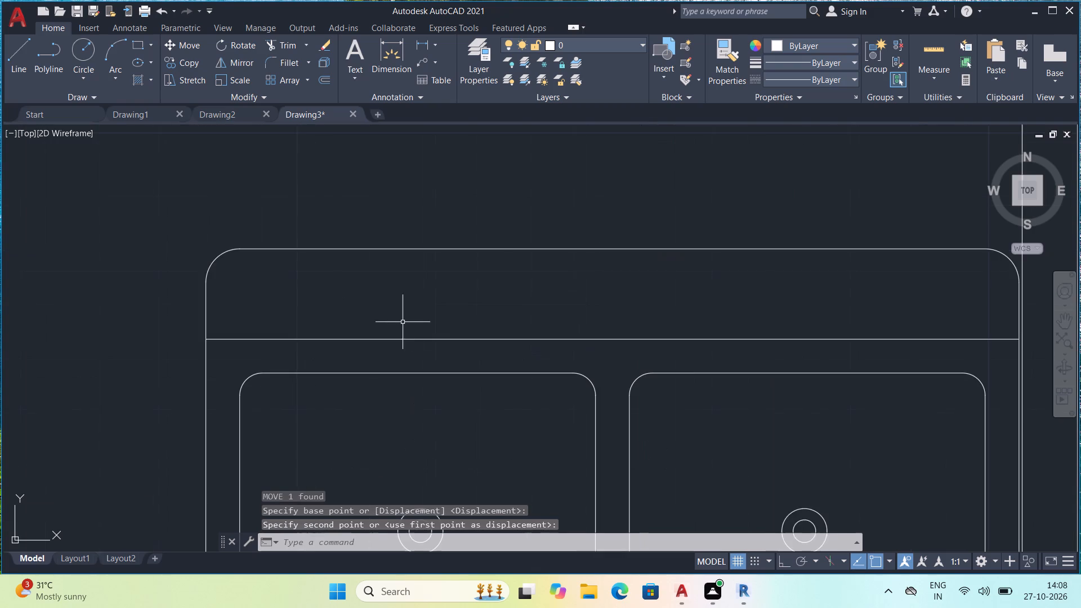
pyautogui.scroll(-2, 448, 327)
pyautogui.middleClick(493, 227)
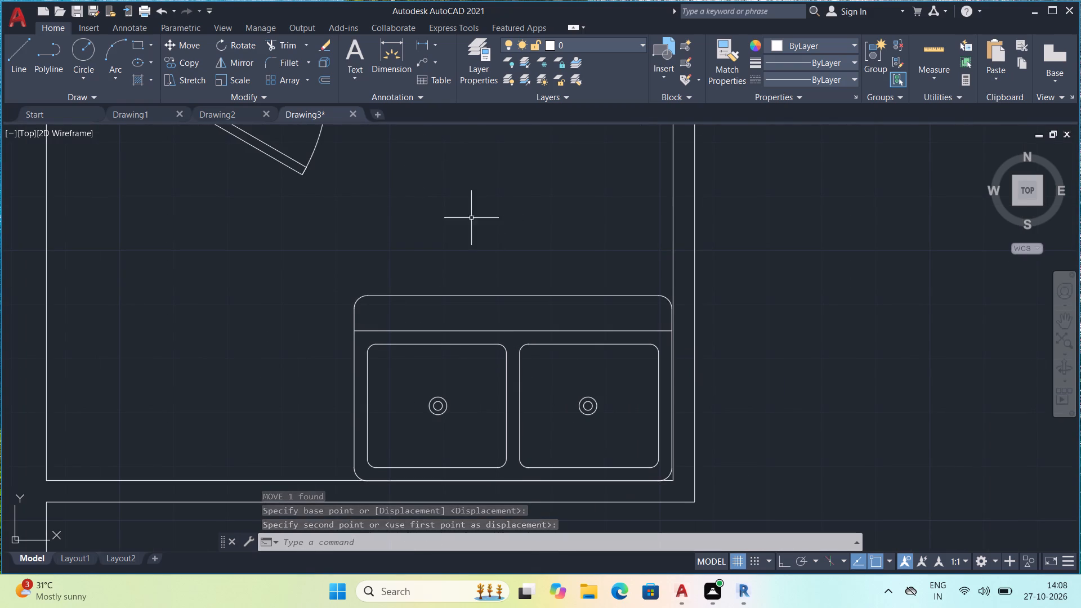
pyautogui.press('Escape')
pyautogui.press('Escape')
pyautogui.press('Escape')
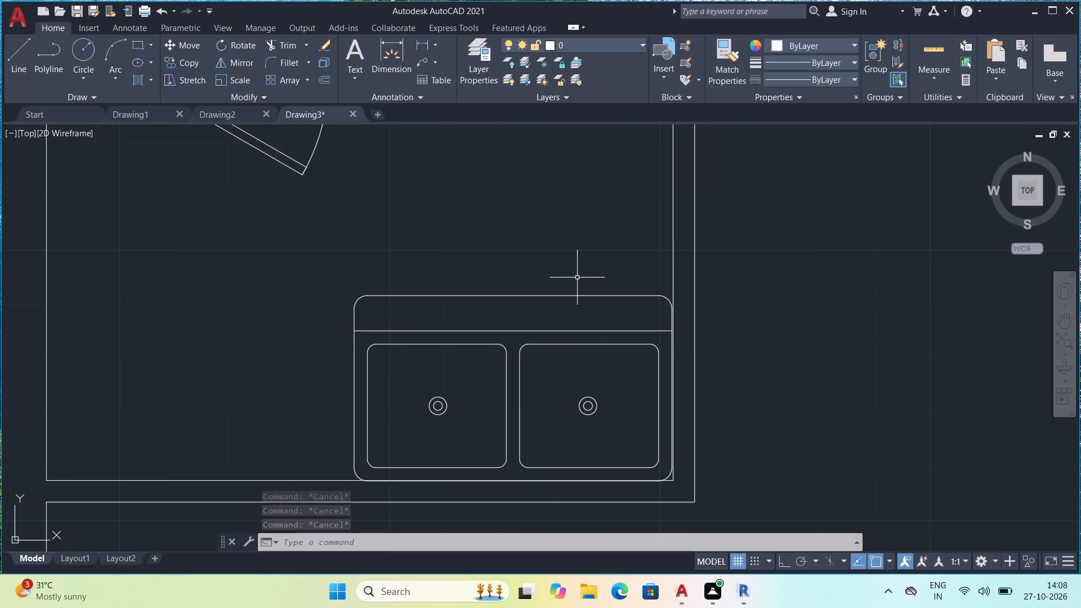
# Erase the oversized double sink left east of the plan.
pyautogui.scroll(-3, 566, 258)
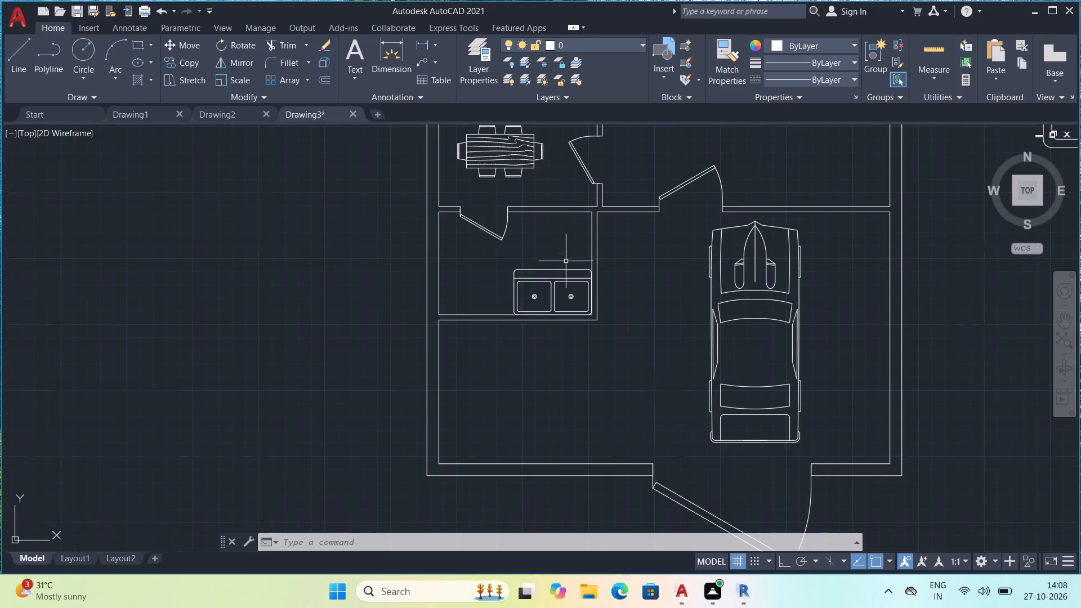
pyautogui.moveTo(634, 308); pyautogui.dragTo(540, 318, button='middle')
pyautogui.scroll(-1, 817, 304)
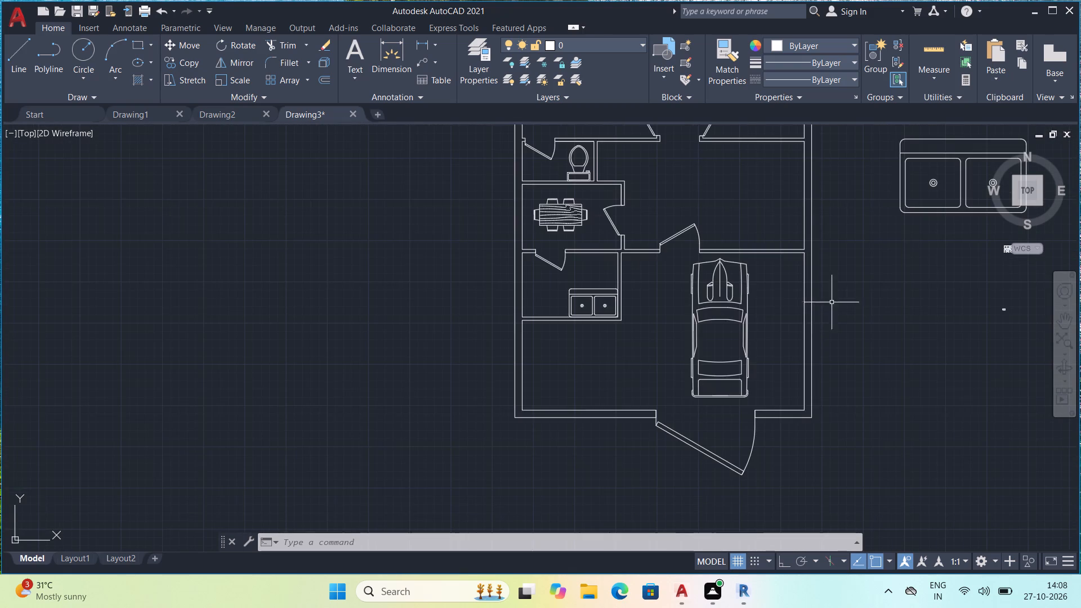
pyautogui.moveTo(837, 303); pyautogui.dragTo(686, 321, button='middle')
pyautogui.click(749, 202)
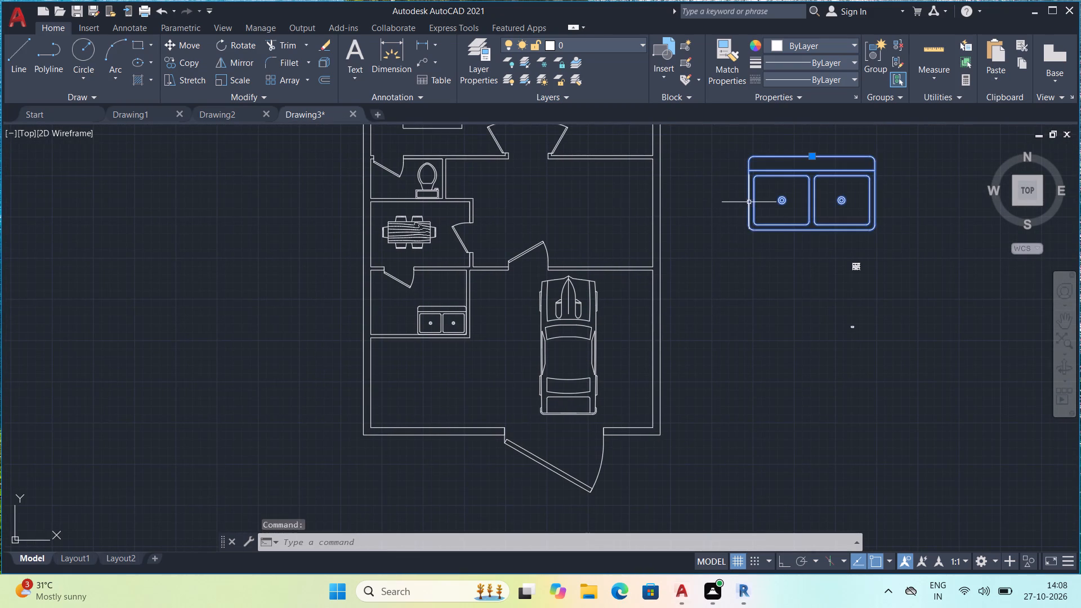
pyautogui.write('e')
pyautogui.press('space')
# Scale up the tiny two-panel block east of the plan from its lower corner until its two panels are legible.
pyautogui.moveTo(829, 296); pyautogui.dragTo(835, 299)
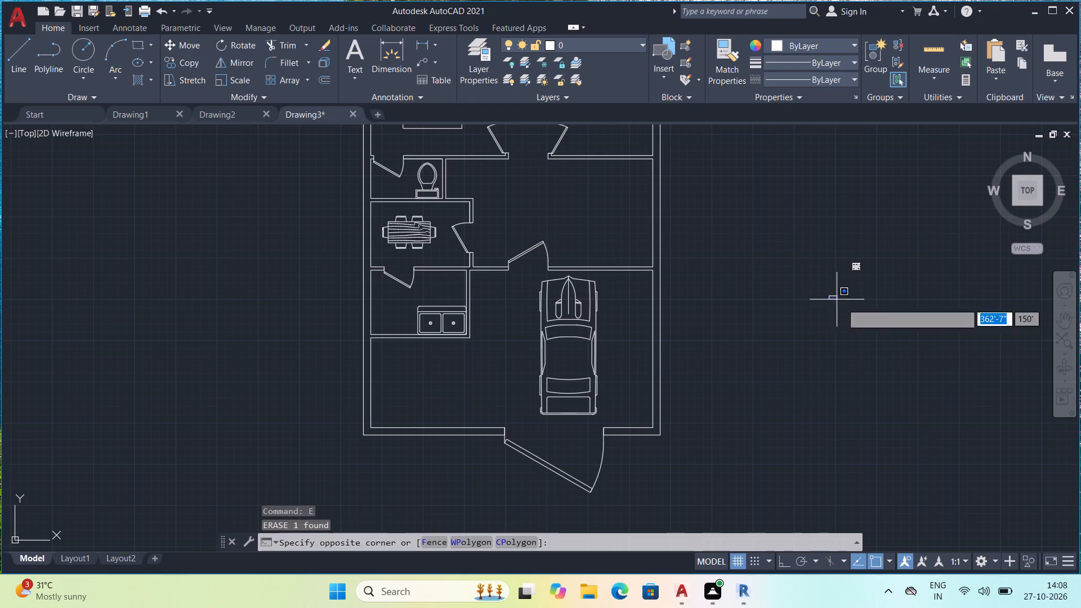
pyautogui.click(893, 352)
pyautogui.write('sc')
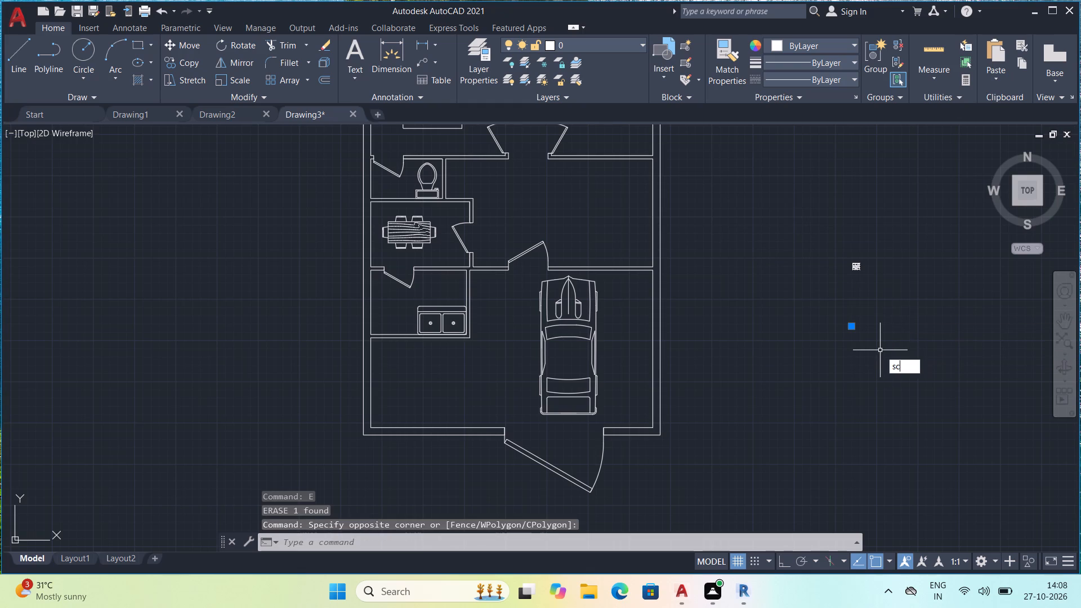
pyautogui.press('space')
pyautogui.click(854, 333)
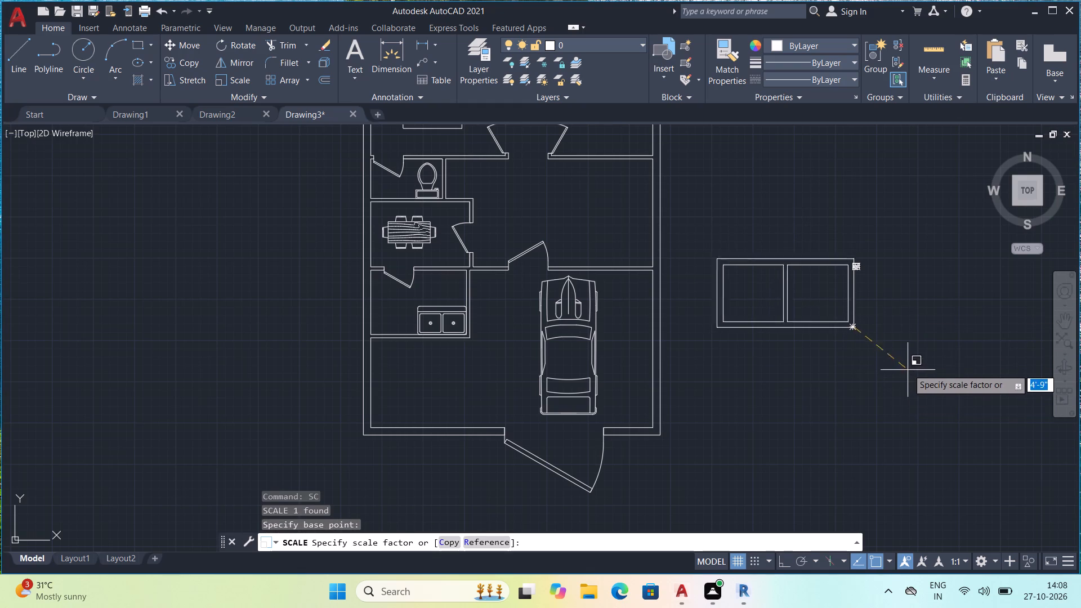
pyautogui.click(896, 334)
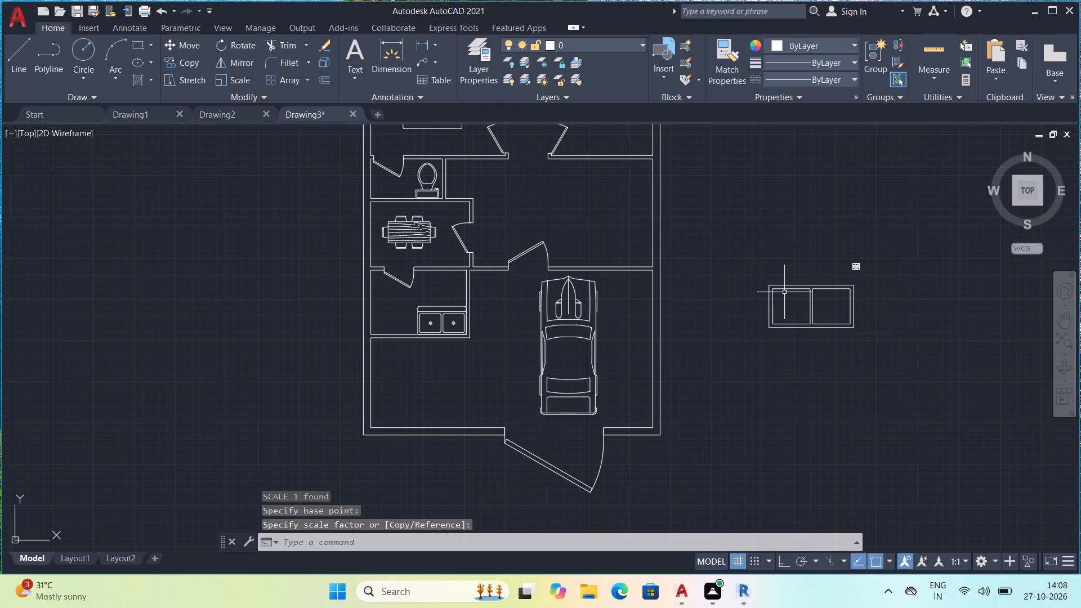
# Move the two-panel block about 25 ft to the southeast, farther away from the plan.
pyautogui.click(779, 289)
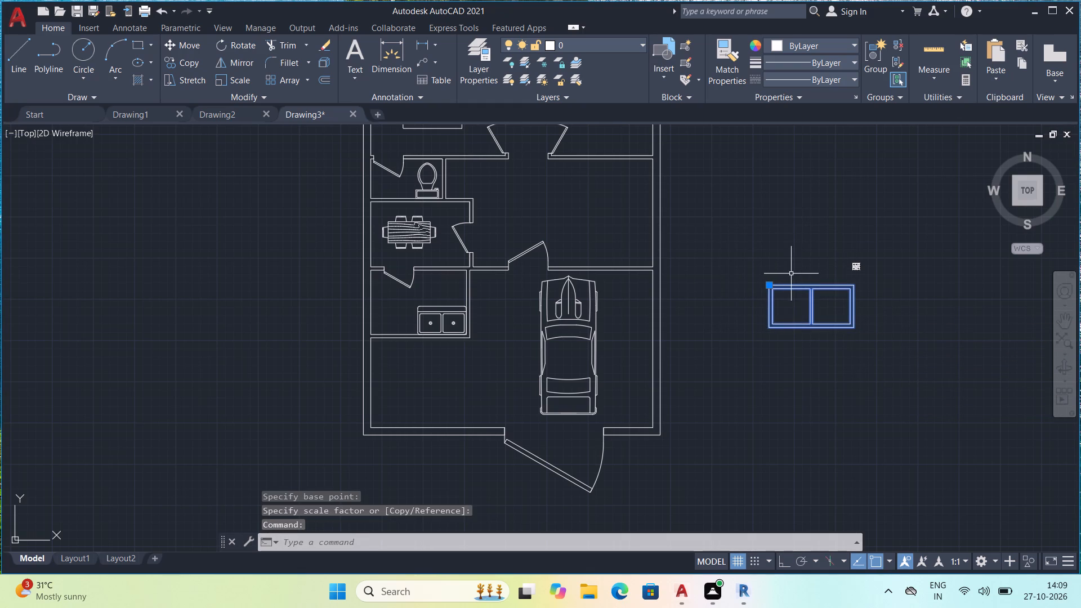
pyautogui.press('Escape')
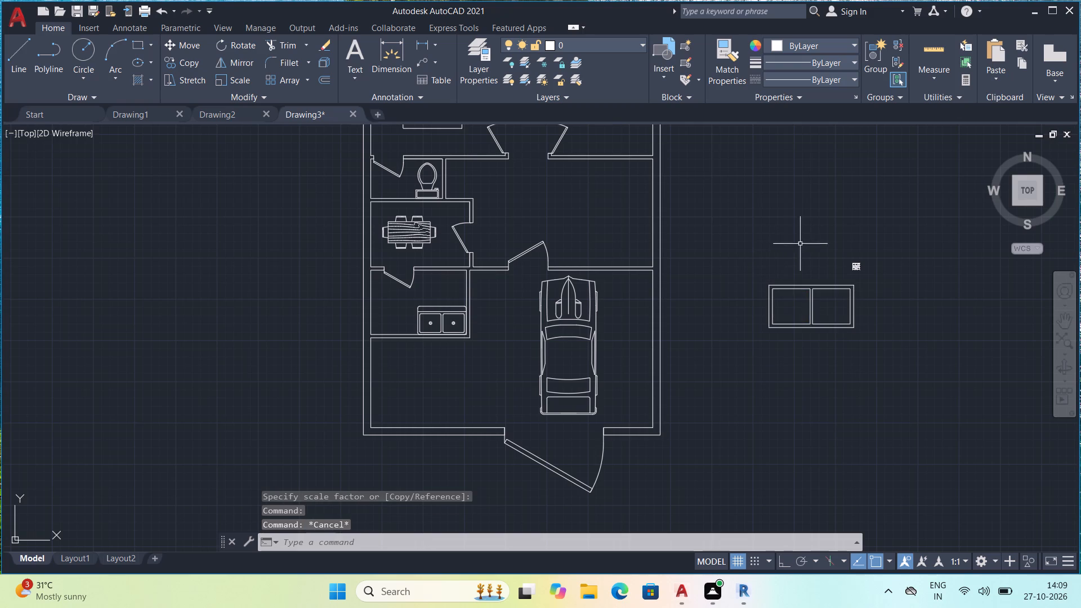
pyautogui.click(812, 285)
pyautogui.press('m')
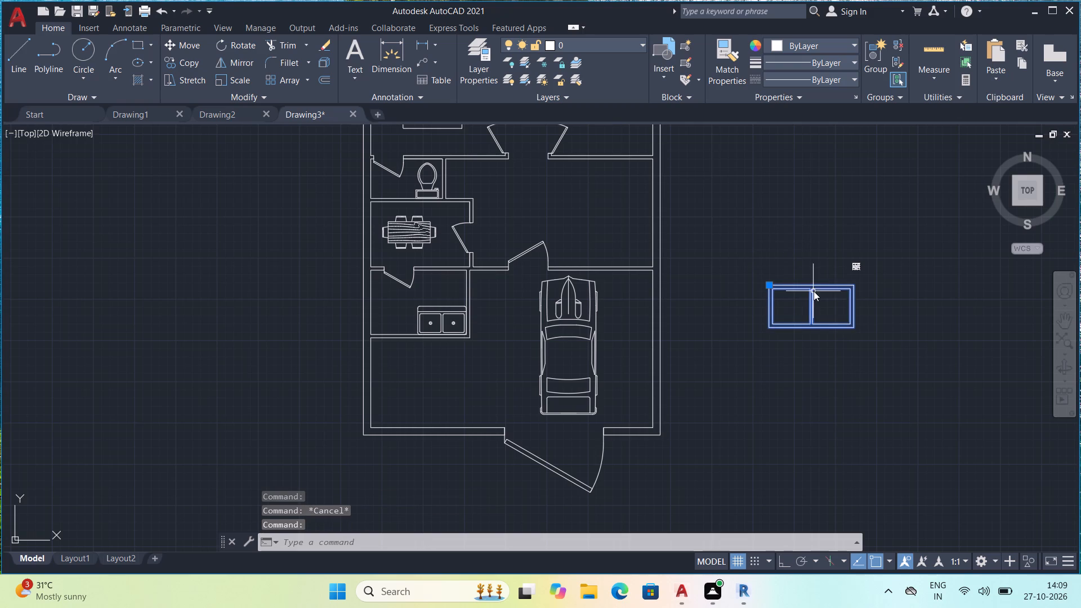
pyautogui.press('space')
pyautogui.click(814, 287)
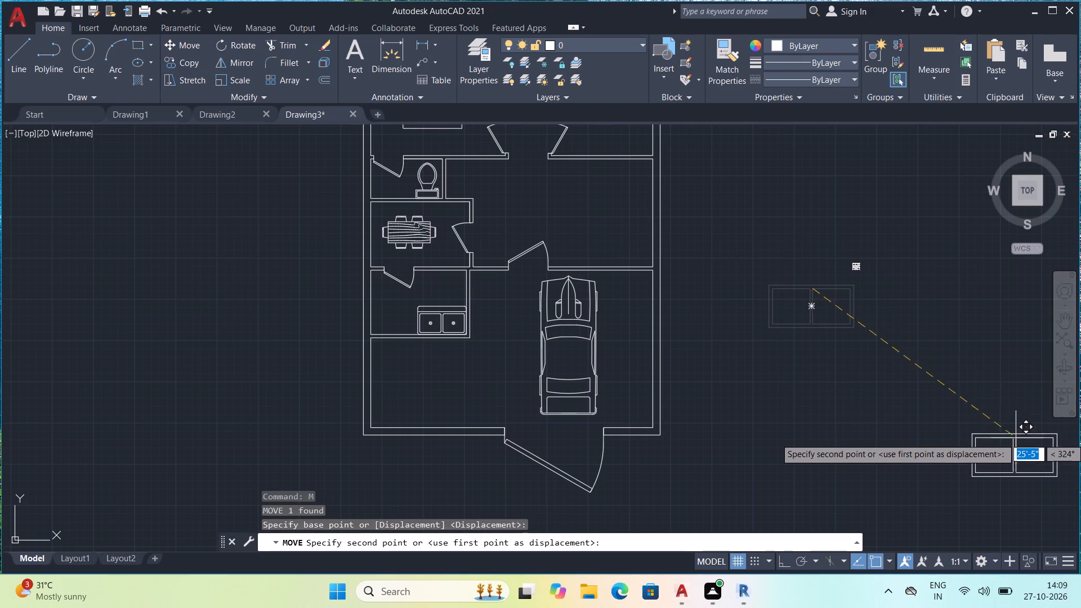
pyautogui.click(1014, 441)
# Scale up the tiny kitchen layout block east of the plan to a size close to the small room's.
pyautogui.moveTo(793, 197); pyautogui.dragTo(802, 204)
pyautogui.click(894, 301)
pyautogui.write('sc')
pyautogui.press('space')
pyautogui.click(852, 263)
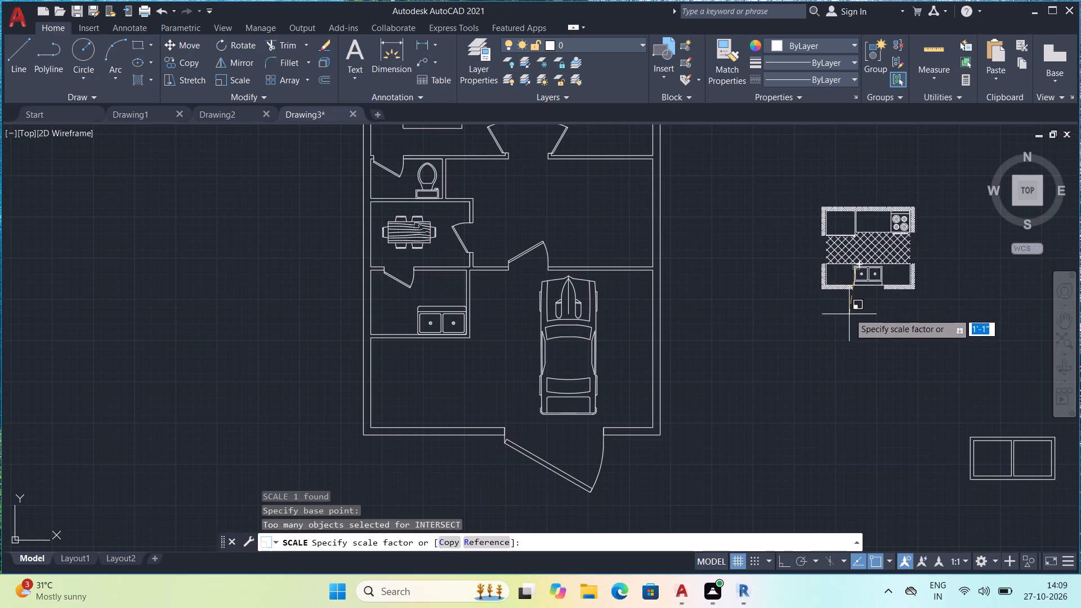
pyautogui.click(846, 296)
# Move the kitchen layout block from the east side to the open area west of the small room.
pyautogui.moveTo(773, 154); pyautogui.dragTo(789, 160)
pyautogui.click(918, 300)
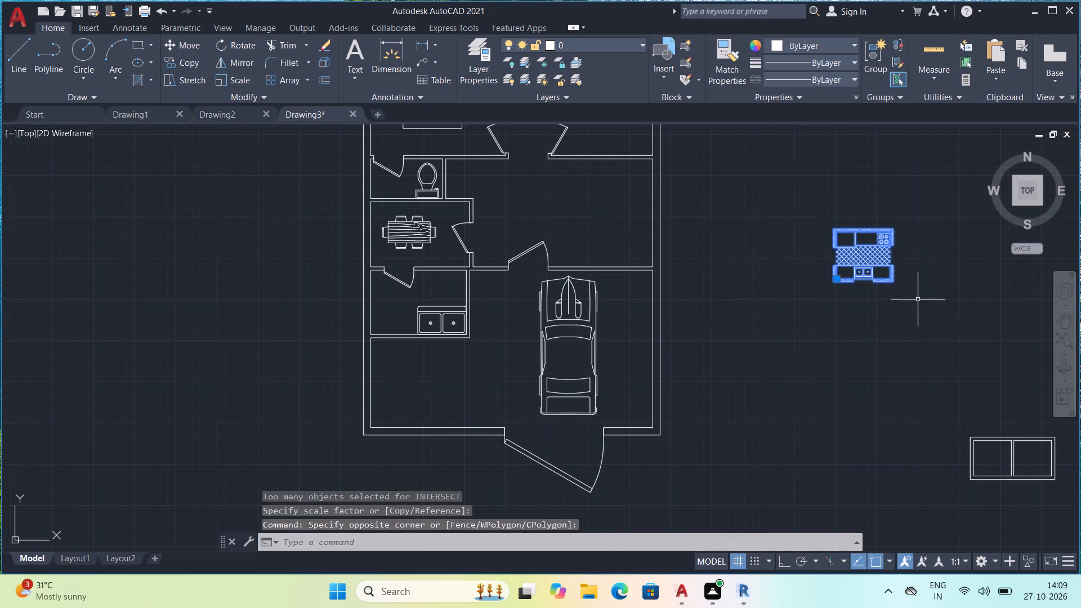
pyautogui.press('m')
pyautogui.press('space')
pyautogui.click(850, 264)
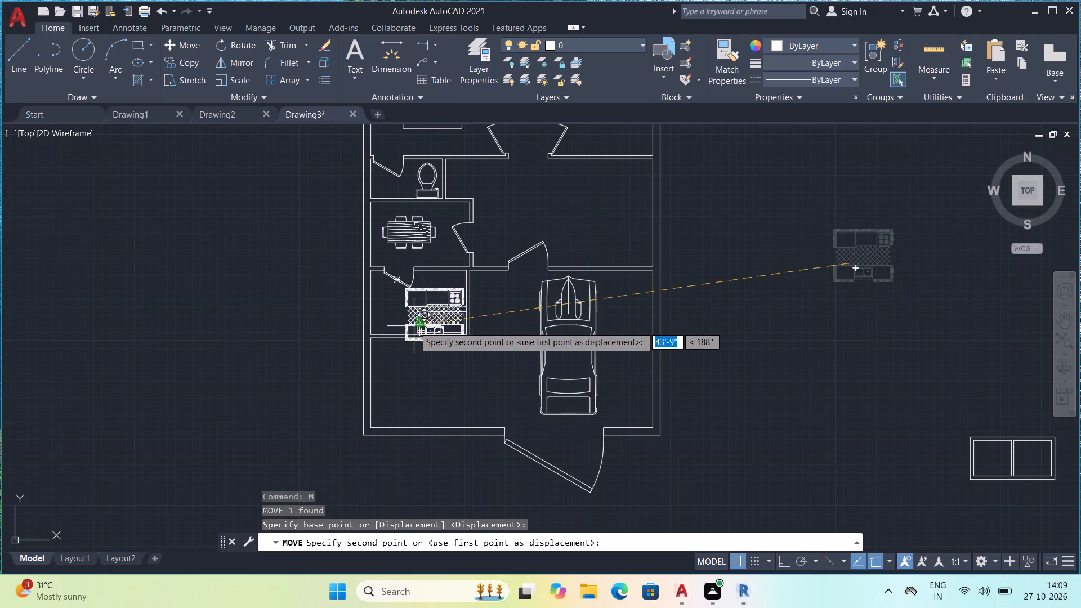
pyautogui.click(280, 325)
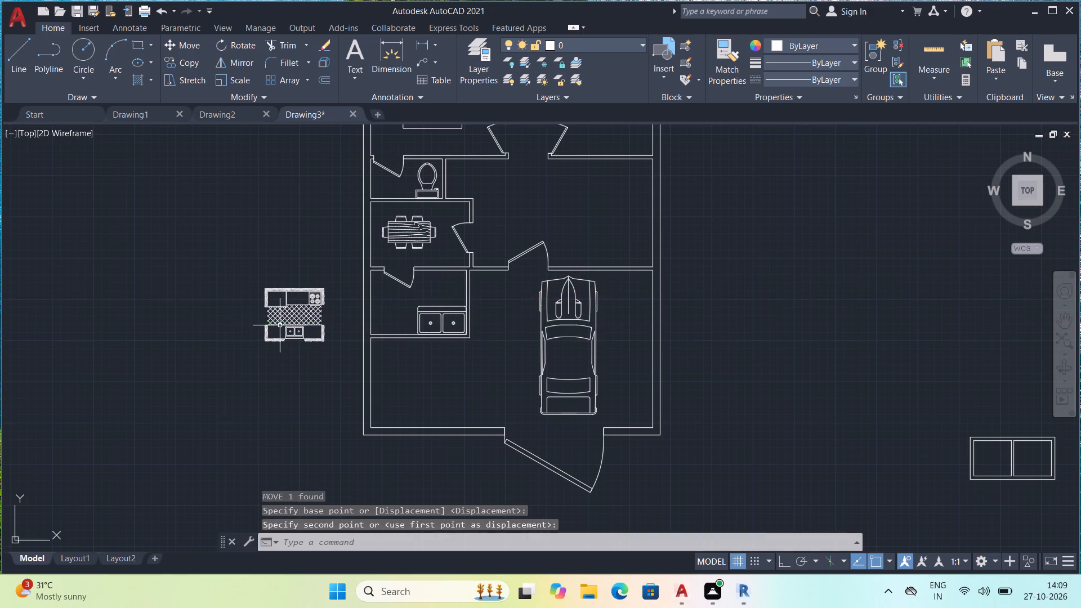
# Scale the kitchen layout block down to roughly 60% of its size from its southwest corner.
pyautogui.moveTo(244, 280); pyautogui.dragTo(270, 285)
pyautogui.click(334, 356)
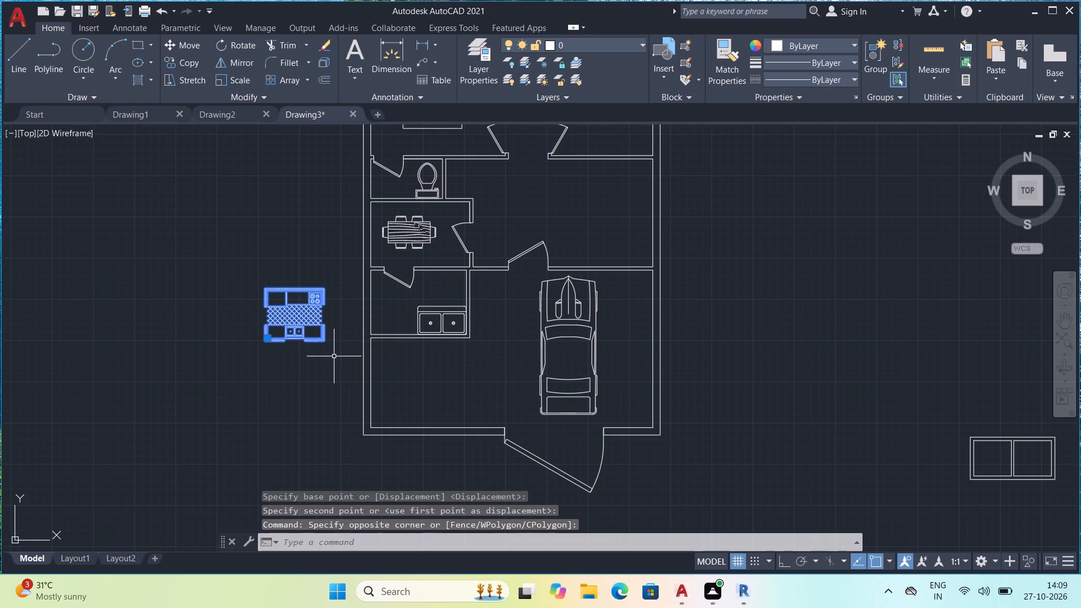
pyautogui.write('sc')
pyautogui.press('space')
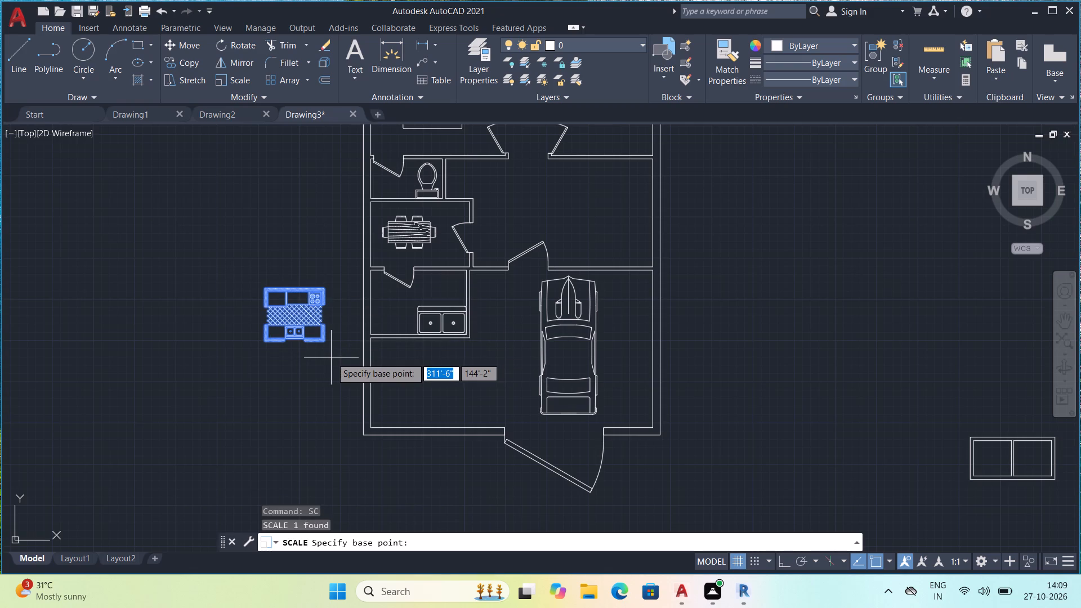
pyautogui.click(264, 342)
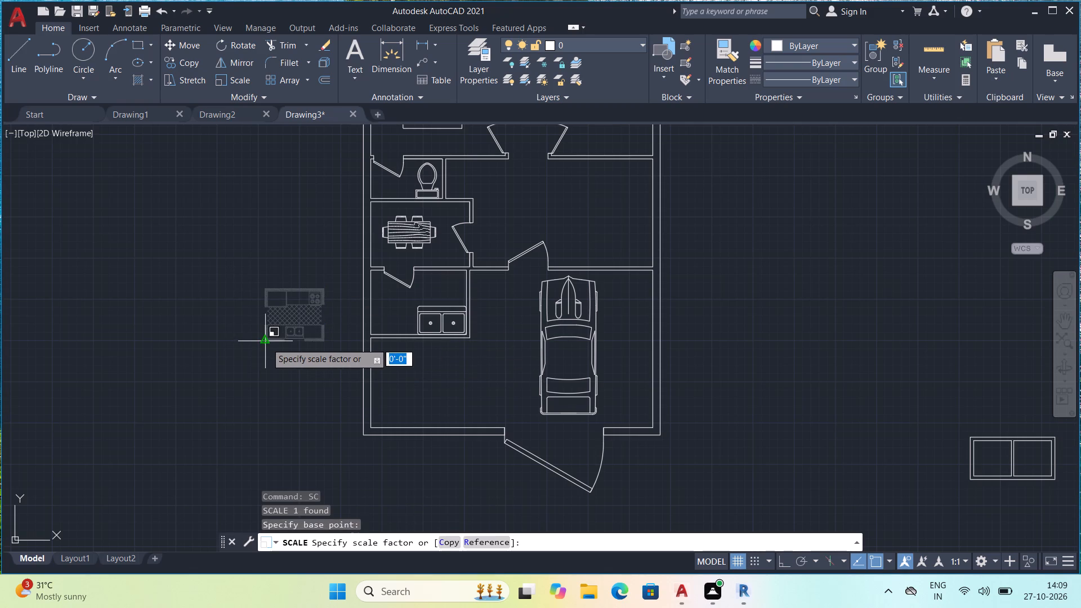
pyautogui.click(278, 351)
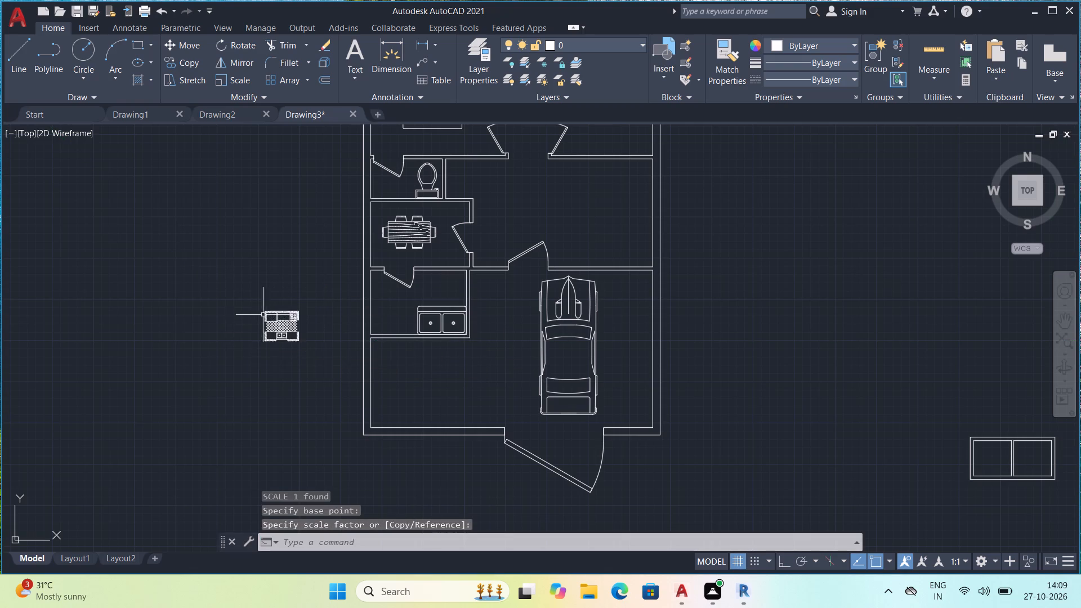
# Move the reduced kitchen layout block closer to the plan, just outside the small room's west wall.
pyautogui.click(273, 321)
pyautogui.press('m')
pyautogui.press('space')
pyautogui.click(291, 320)
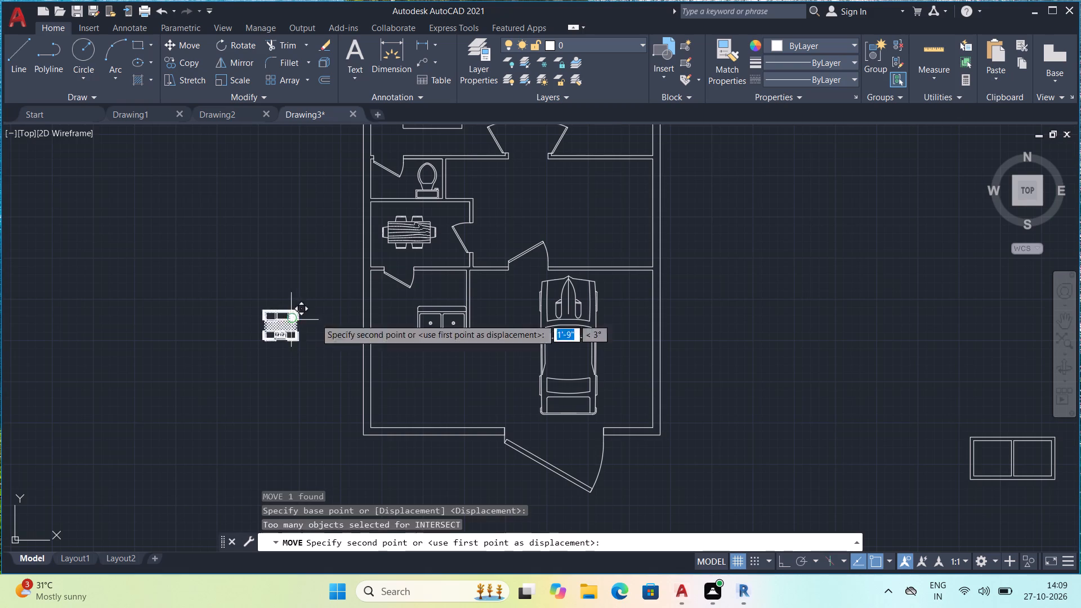
pyautogui.scroll(1, 402, 310)
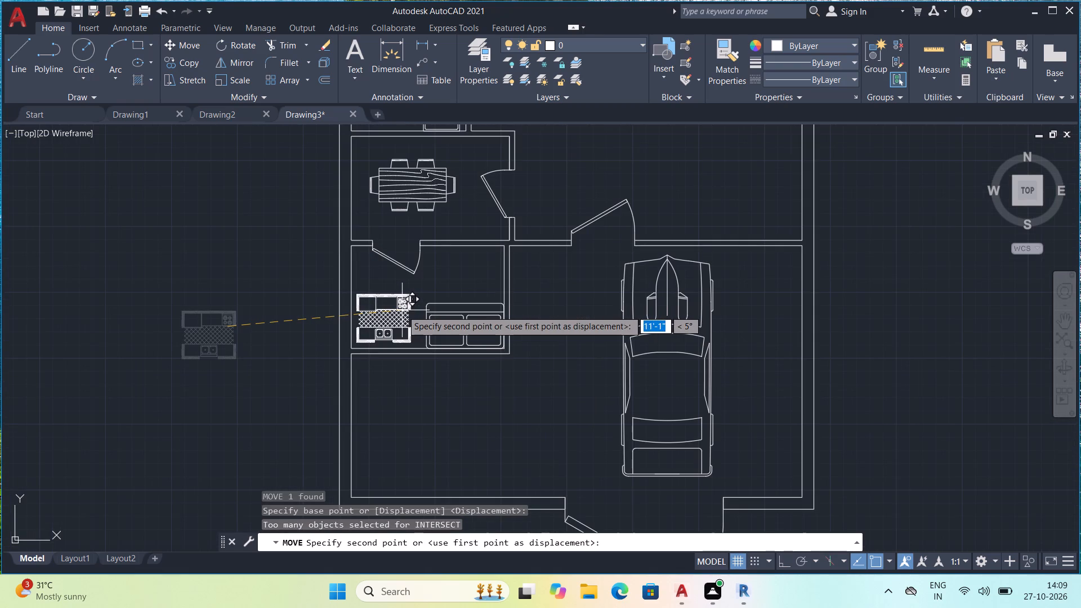
pyautogui.click(305, 285)
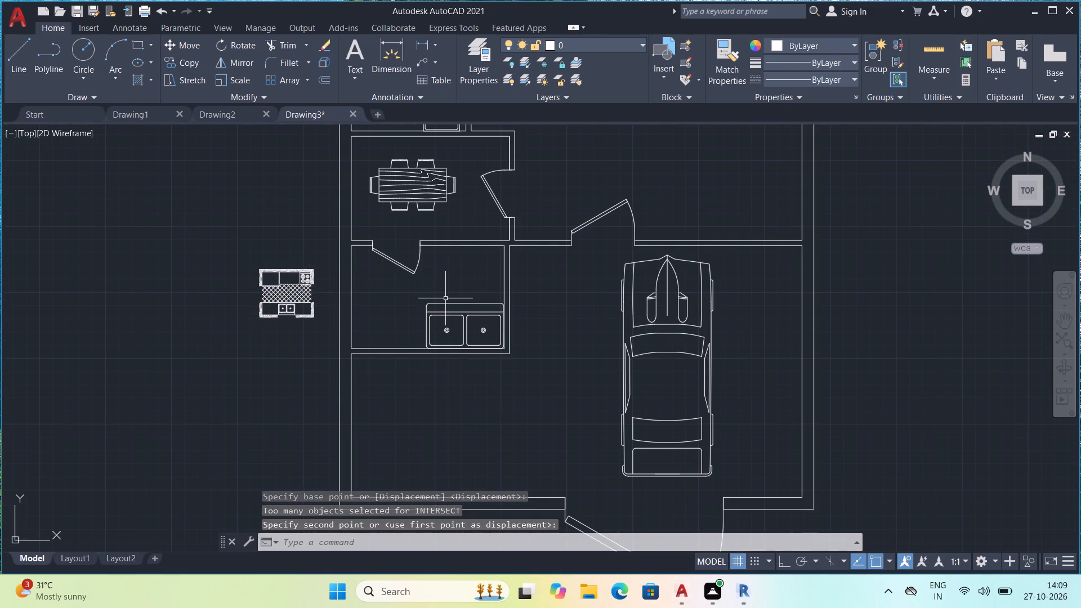
# Move the double sink out of the small room to the open area west of the kitchen layout block.
pyautogui.click(446, 303)
pyautogui.press('m')
pyautogui.press('space')
pyautogui.moveTo(454, 307); pyautogui.dragTo(449, 307)
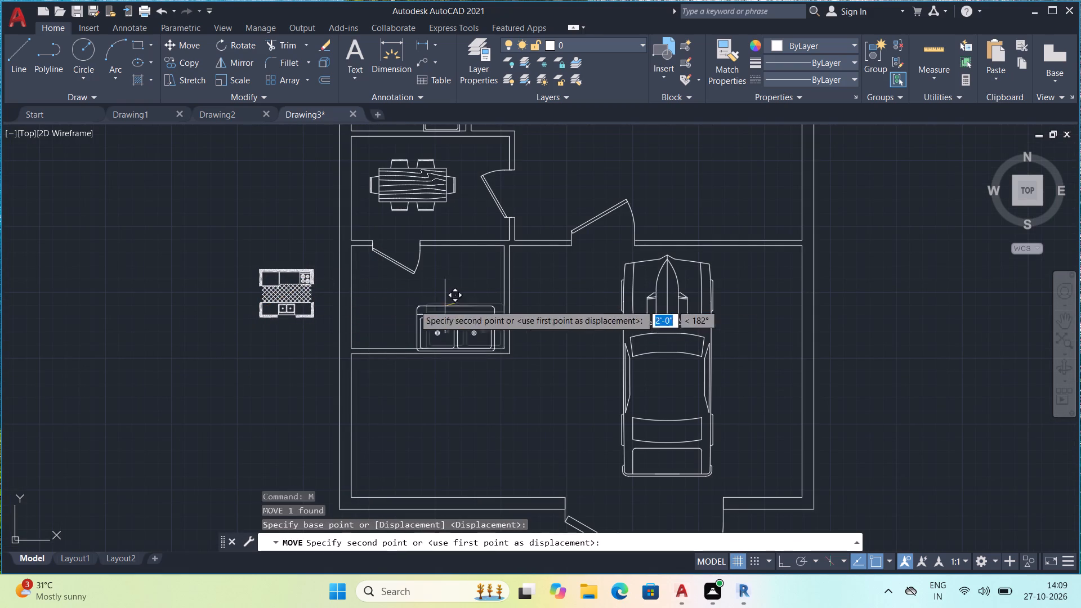
pyautogui.moveTo(153, 279); pyautogui.dragTo(145, 280)
# Move the kitchen layout block into the small room south of the dining room, east of its door swing.
pyautogui.click(270, 290)
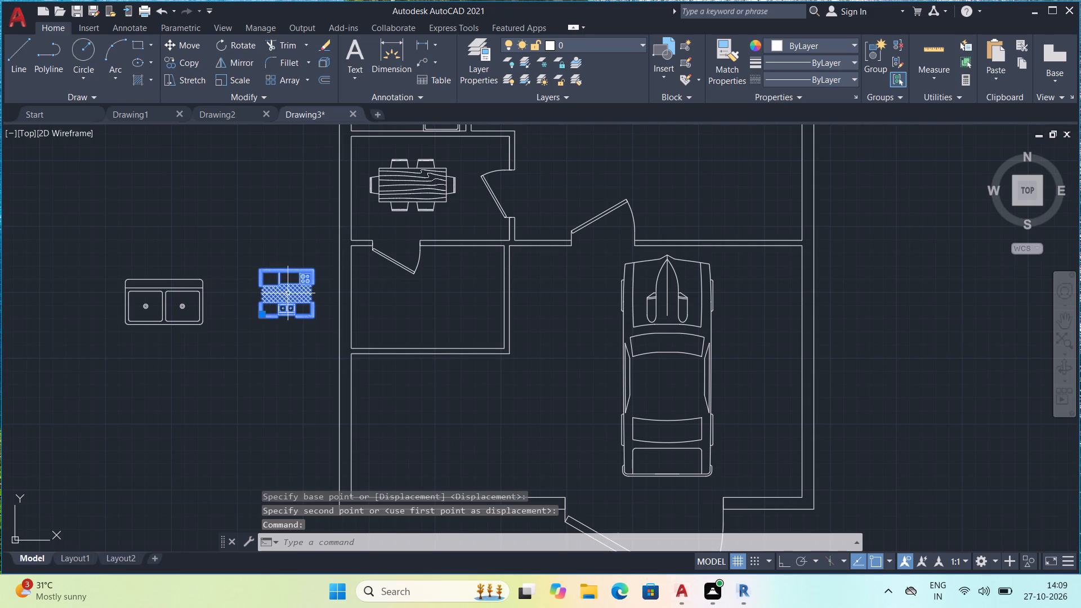
pyautogui.press('m')
pyautogui.press('space')
pyautogui.click(289, 283)
pyautogui.scroll(2, 468, 310)
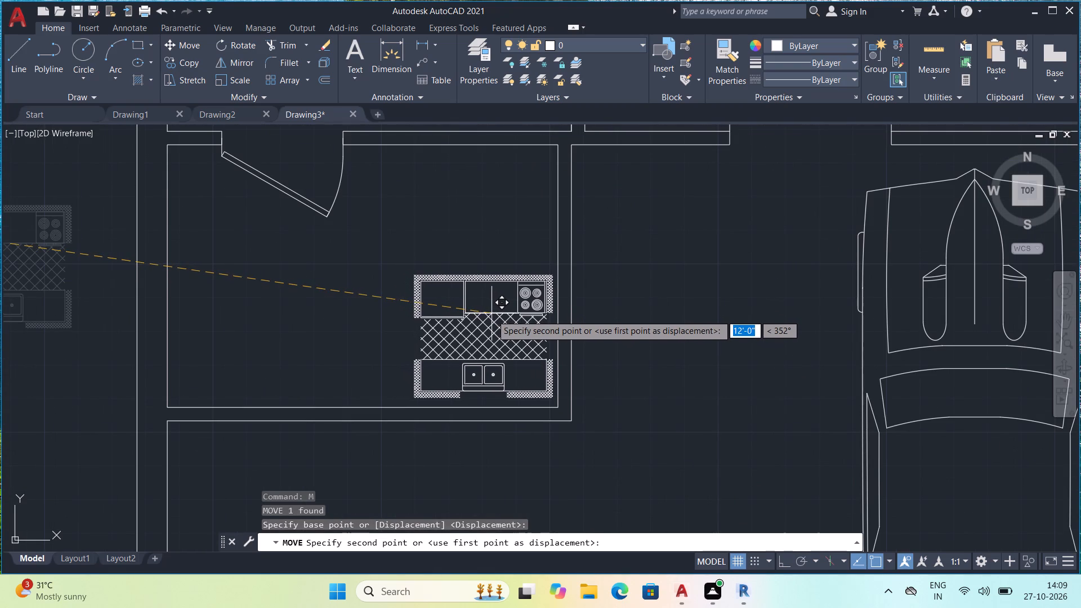
pyautogui.click(446, 285)
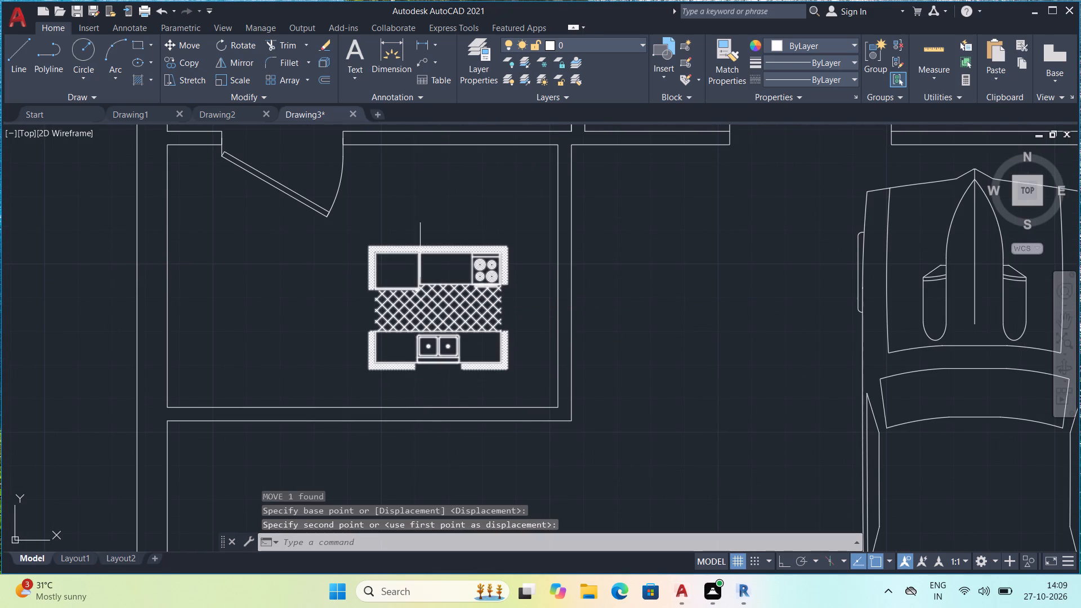
# Scale the kitchen layout block up to roughly 1.6 times its size from its northwest corner.
pyautogui.press('Escape')
pyautogui.click(421, 250)
pyautogui.press('s')
pyautogui.press('c')
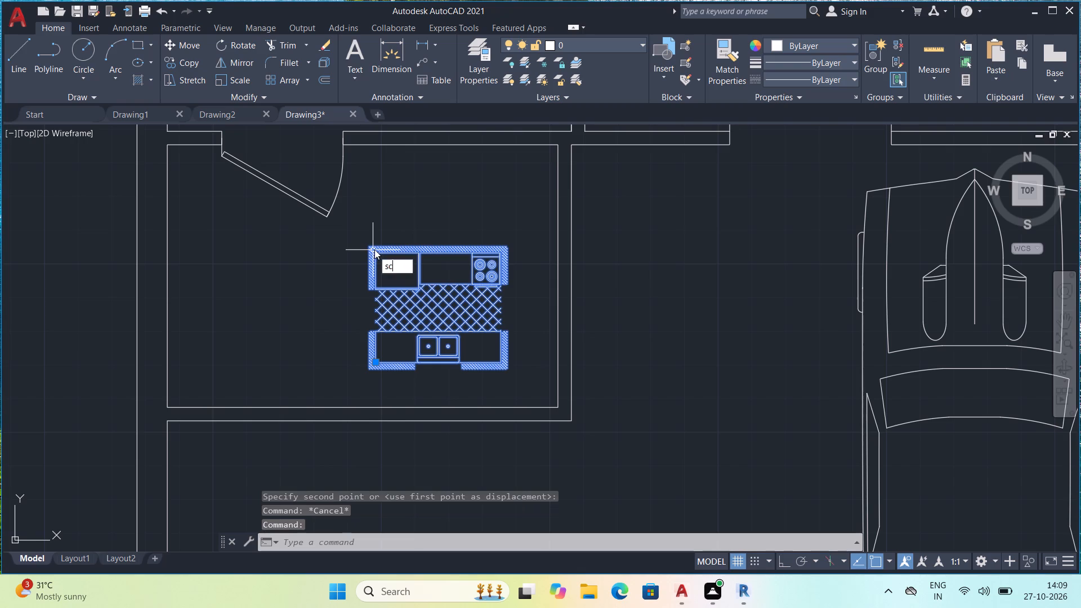
pyautogui.press('space')
pyautogui.click(367, 244)
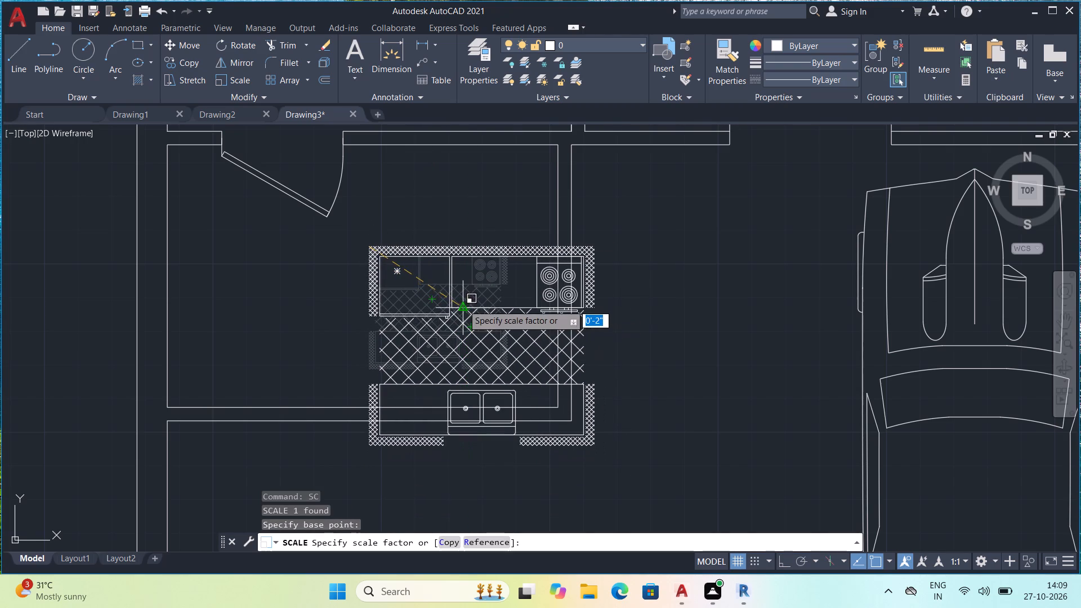
pyautogui.click(463, 305)
# Move the enlarged kitchen layout block into the small room's southeast corner, against the south and east walls.
pyautogui.click(452, 254)
pyautogui.press('m')
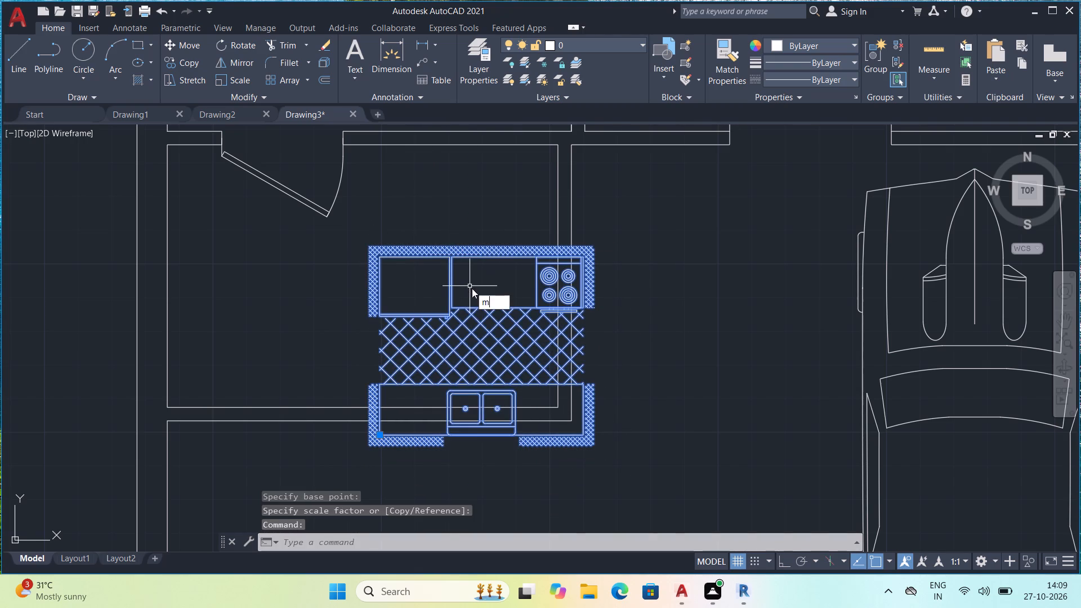
pyautogui.press('space')
pyautogui.click(474, 287)
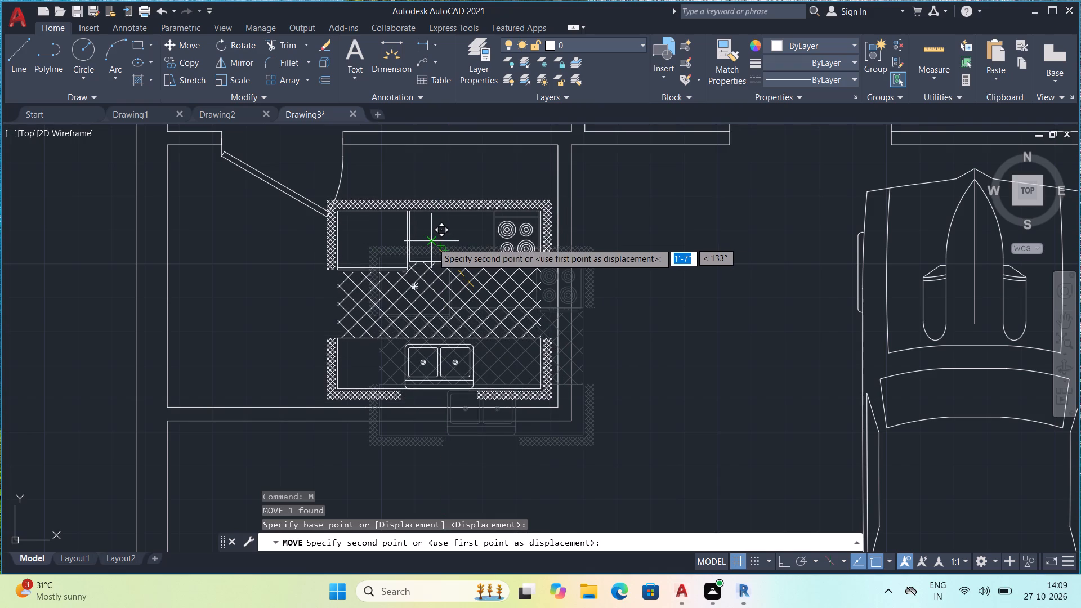
pyautogui.click(436, 244)
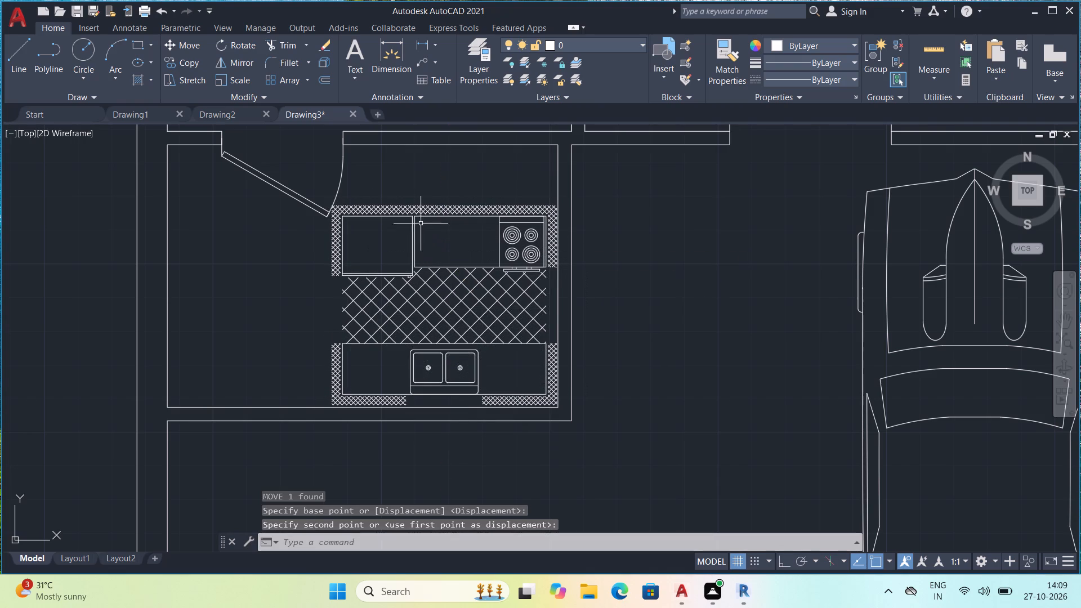
# Scale the kitchen layout block down to roughly 70% of its size from near its northwest corner.
pyautogui.click(418, 213)
pyautogui.write('sc')
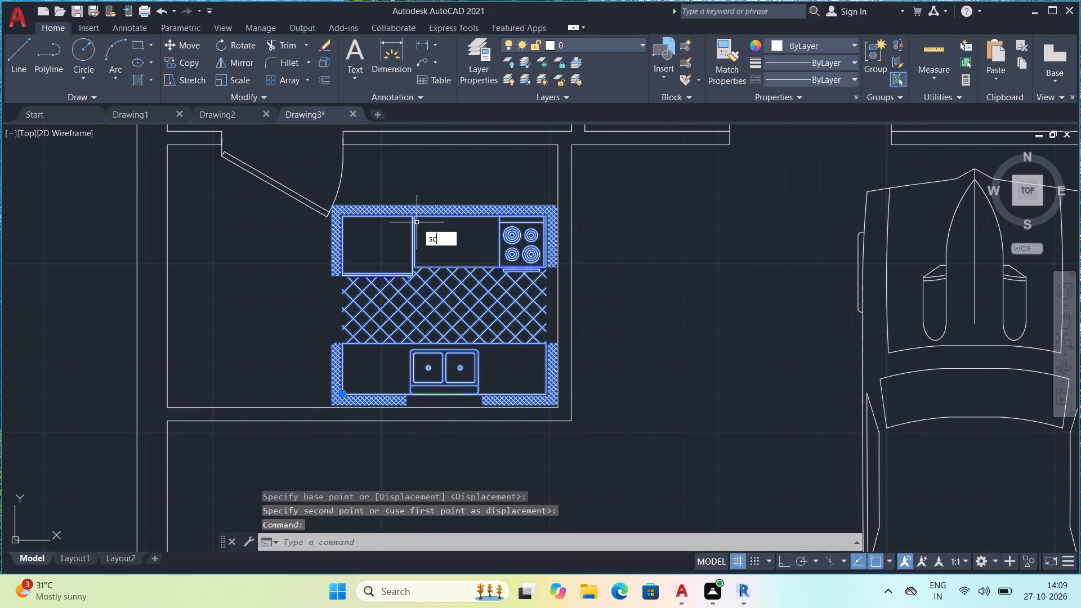
pyautogui.press('space')
pyautogui.click(351, 211)
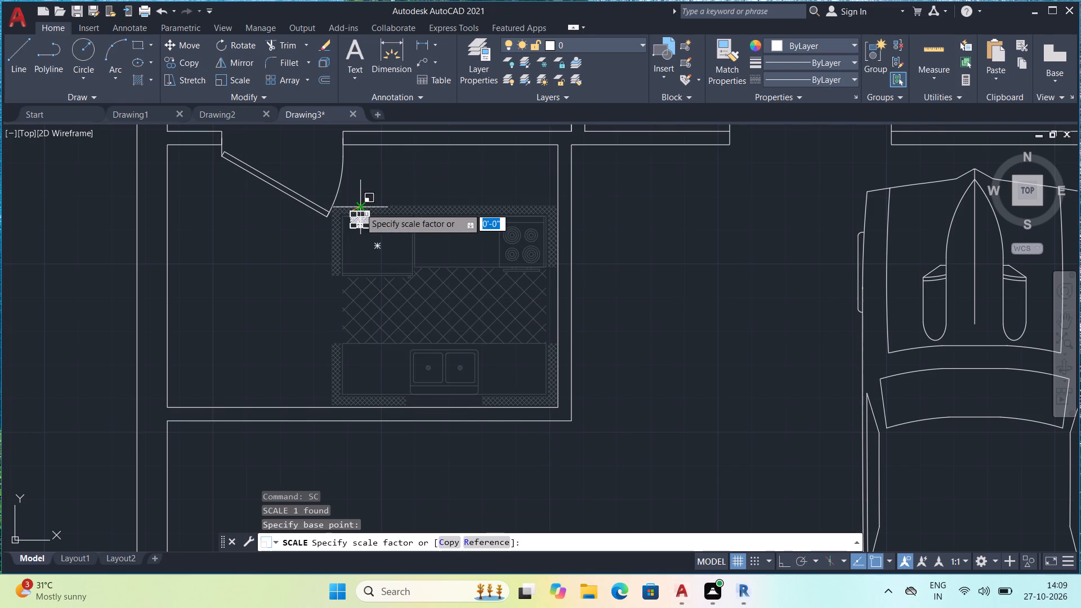
pyautogui.click(425, 237)
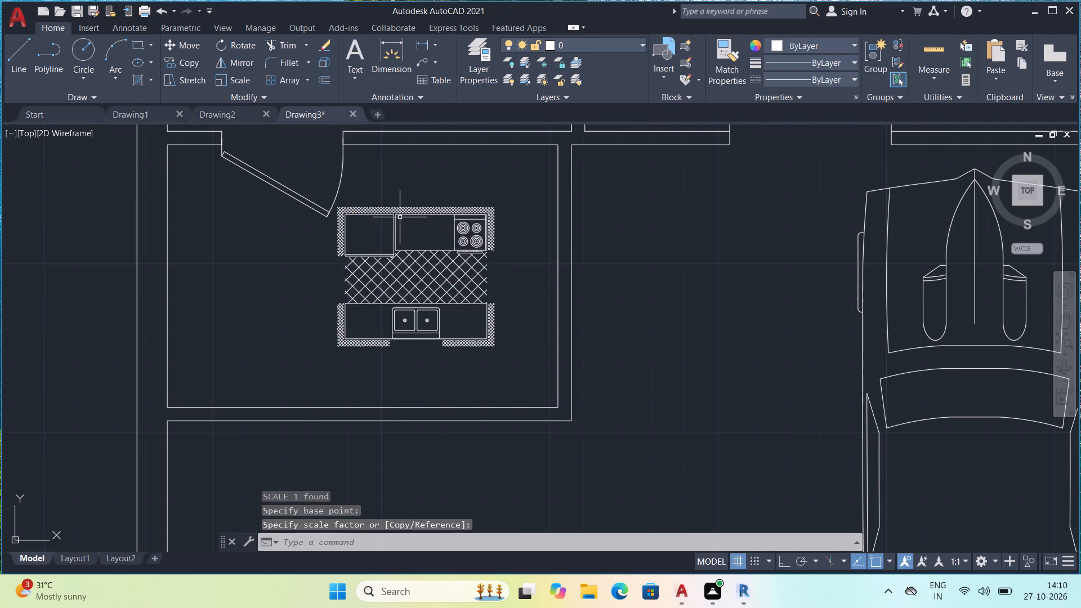
# Move the reduced kitchen layout block southeast, closer to the small room's south and east walls.
pyautogui.click(397, 213)
pyautogui.press('m')
pyautogui.press('space')
pyautogui.click(394, 215)
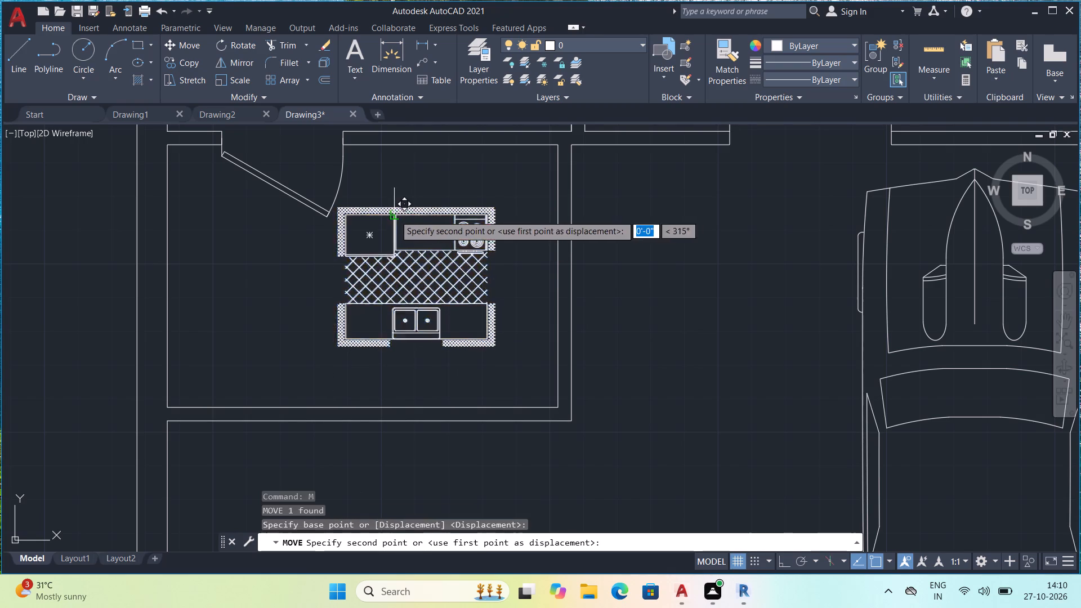
pyautogui.click(443, 255)
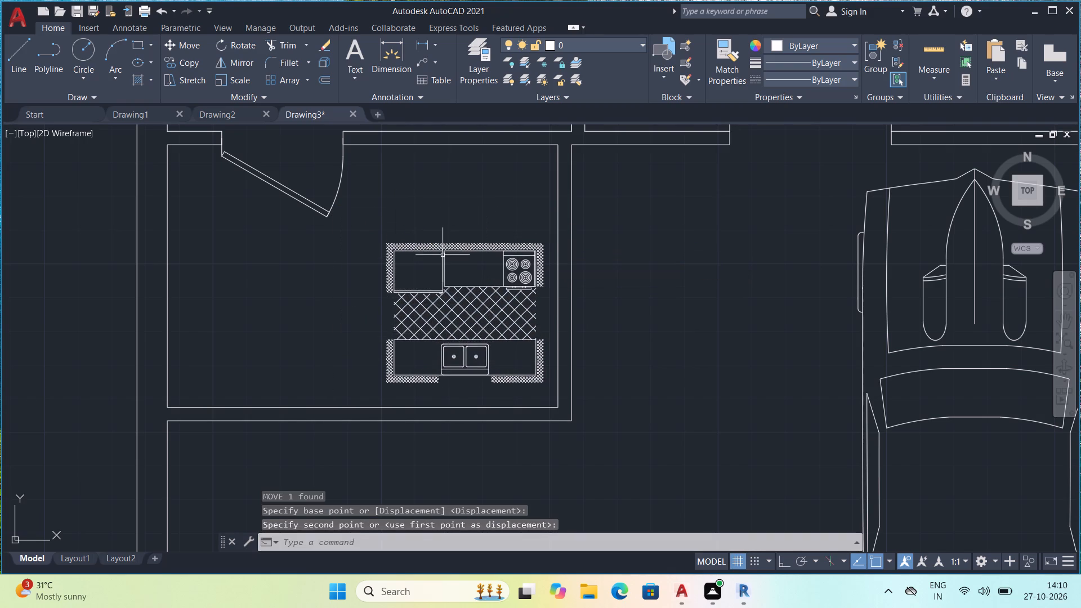
# Scale the kitchen layout block up to roughly 1.2 times its size from a point near its northwest corner.
pyautogui.click(430, 252)
pyautogui.press('s')
pyautogui.press('c')
pyautogui.press('space')
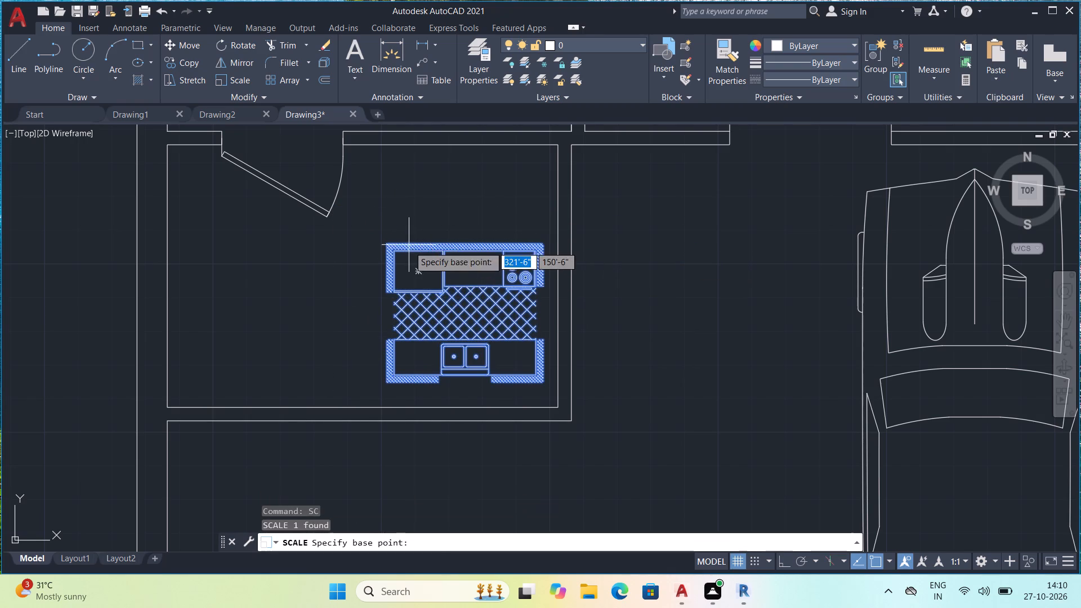
pyautogui.click(409, 246)
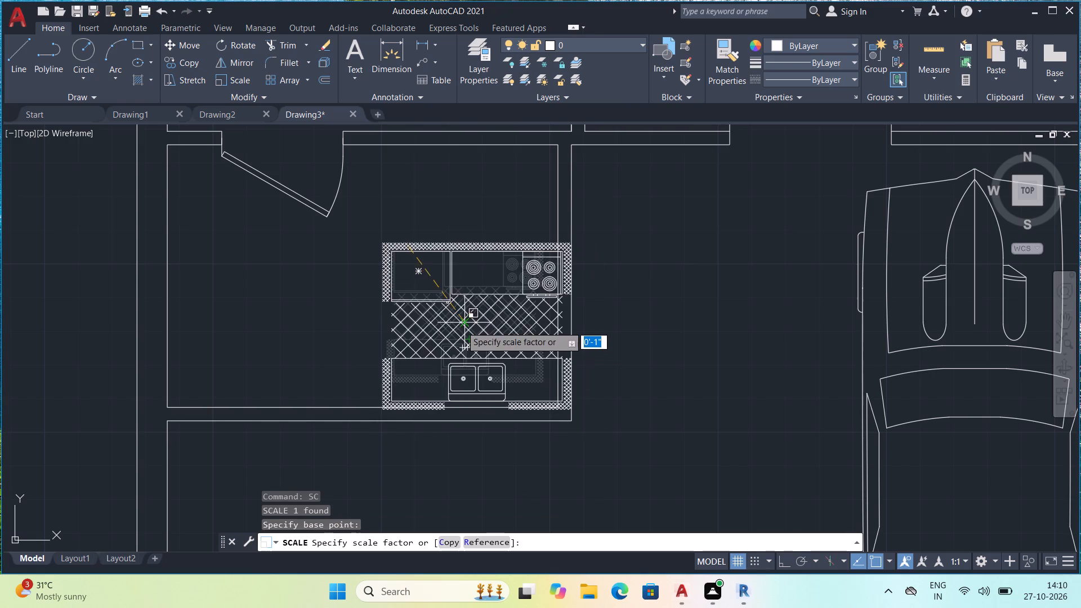
pyautogui.click(461, 326)
# Move the kitchen layout block slightly northwest so it sits against the inner faces of the small room's south and east walls.
pyautogui.click(445, 298)
pyautogui.press('m')
pyautogui.press('space')
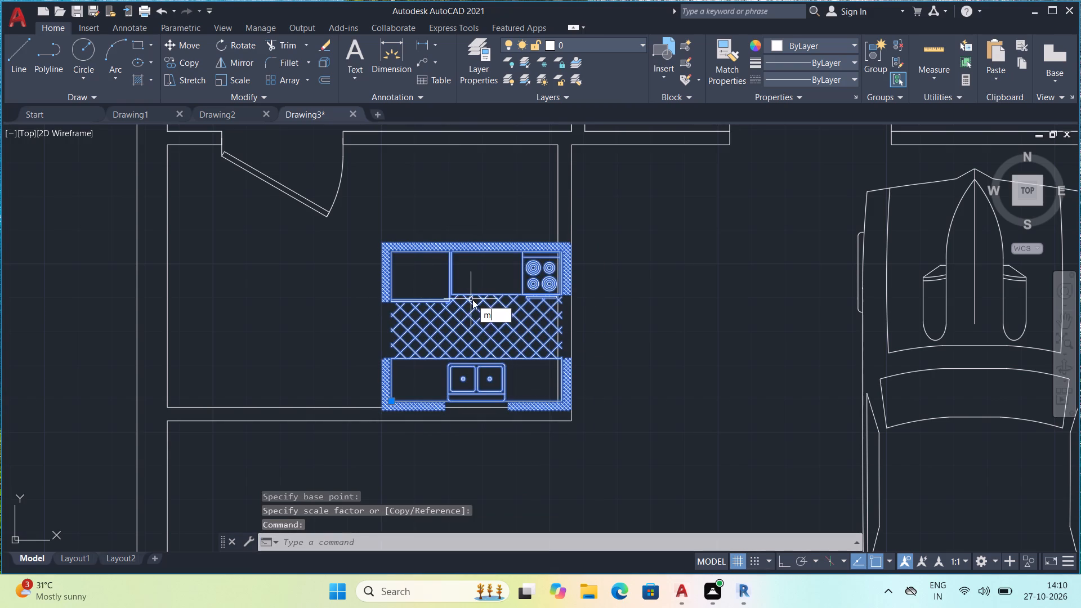
pyautogui.click(472, 288)
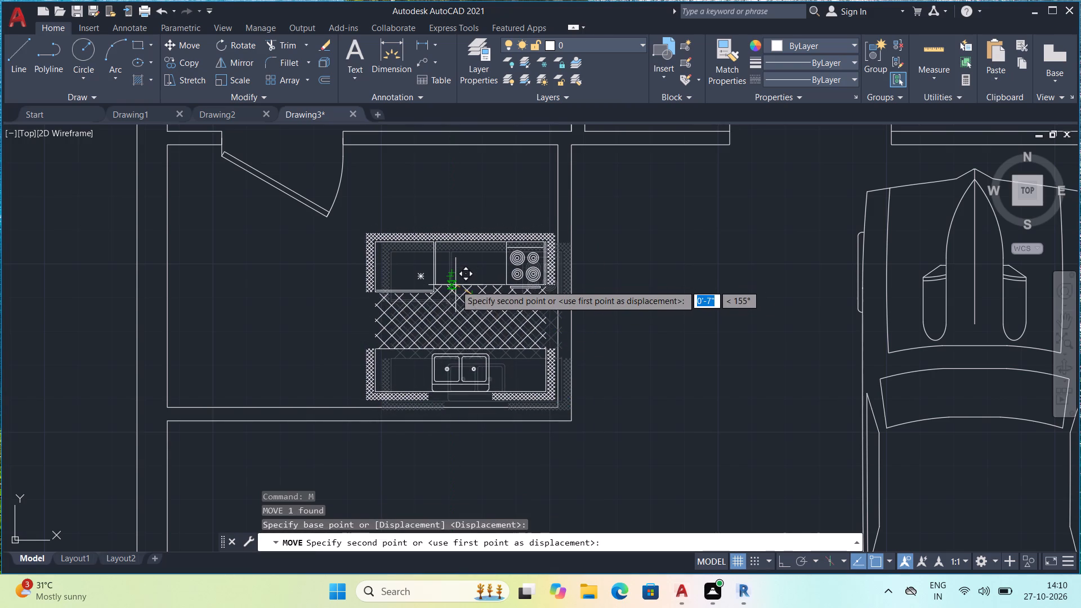
pyautogui.scroll(2, 455, 287)
pyautogui.moveTo(455, 287); pyautogui.dragTo(441, 218, button='middle')
pyautogui.moveTo(451, 247); pyautogui.dragTo(434, 148, button='middle')
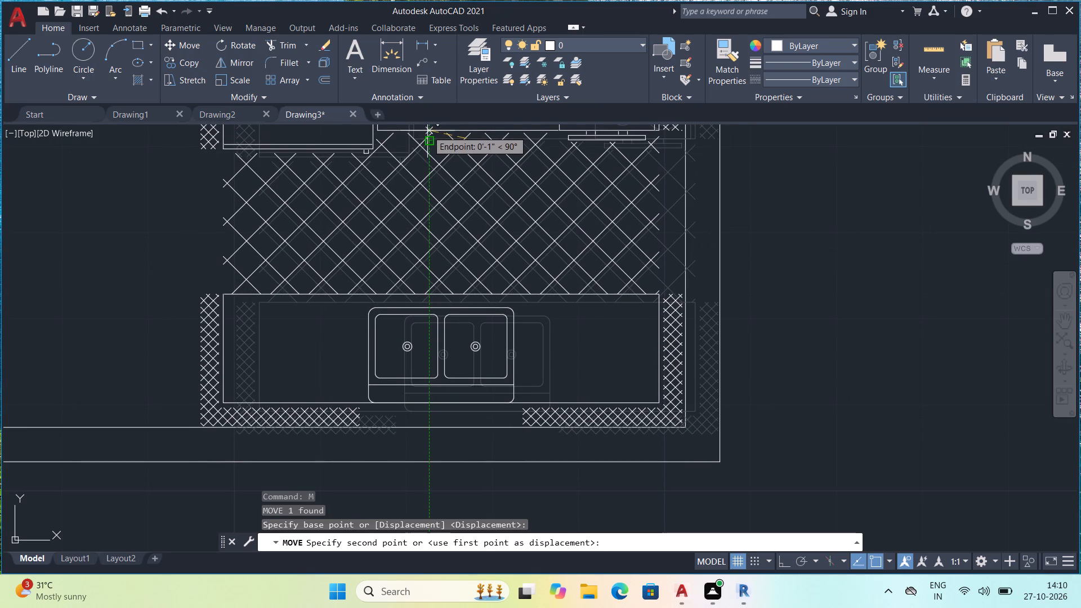
pyautogui.click(427, 131)
# Rotate the double sink block outside the house's west wall by 90° about its southeast corner.
pyautogui.scroll(-2, 437, 148)
pyautogui.scroll(-1, 497, 190)
pyautogui.scroll(-1, 575, 198)
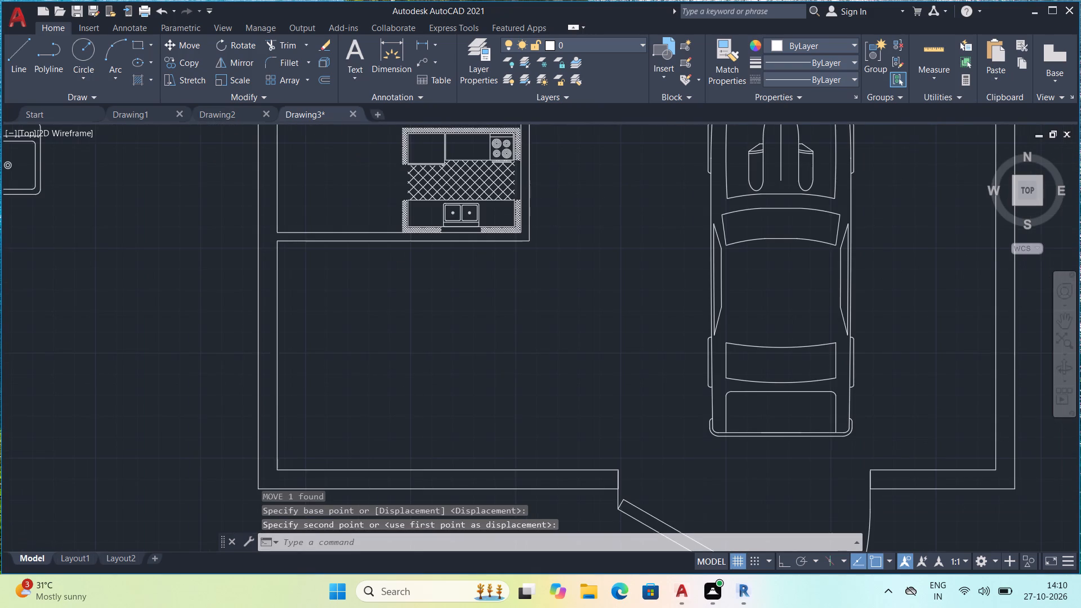
pyautogui.moveTo(575, 198); pyautogui.dragTo(581, 274, button='middle')
pyautogui.click(247, 262)
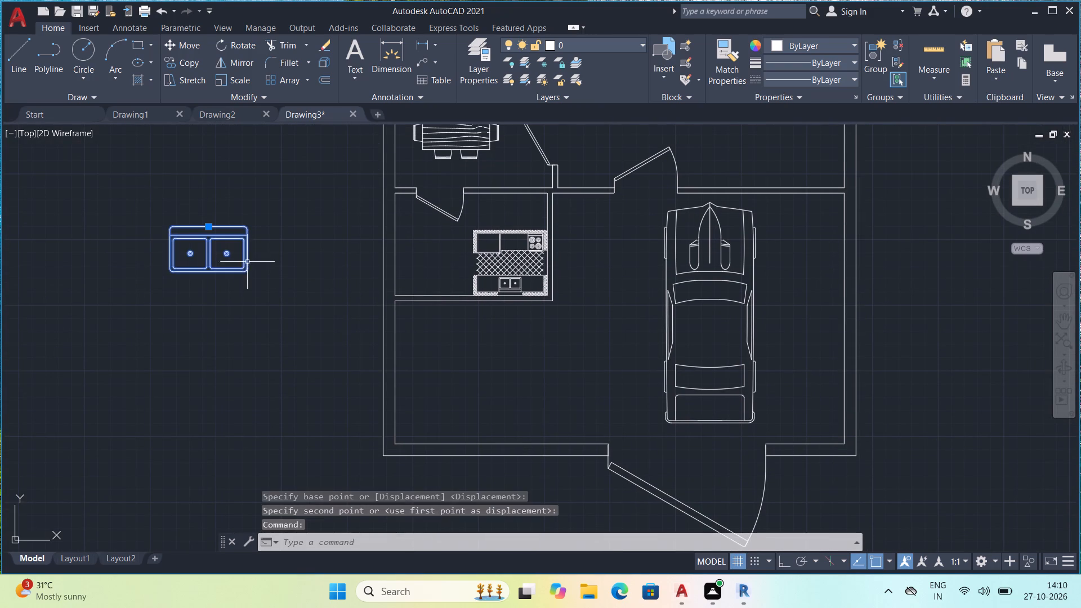
pyautogui.press('r')
pyautogui.press('o')
pyautogui.press('space')
pyautogui.click(246, 275)
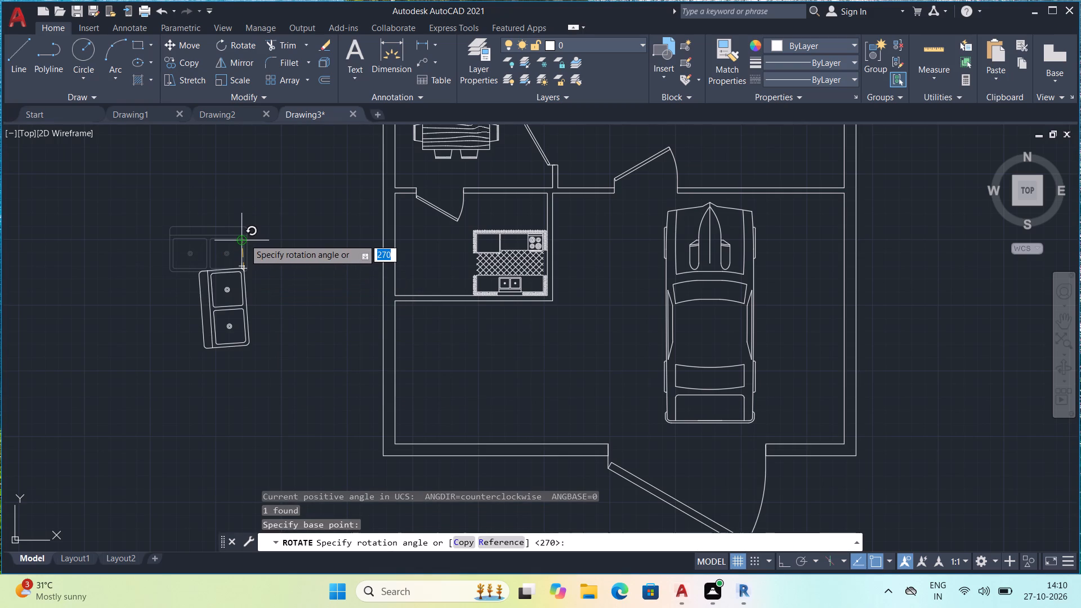
pyautogui.press('F8')
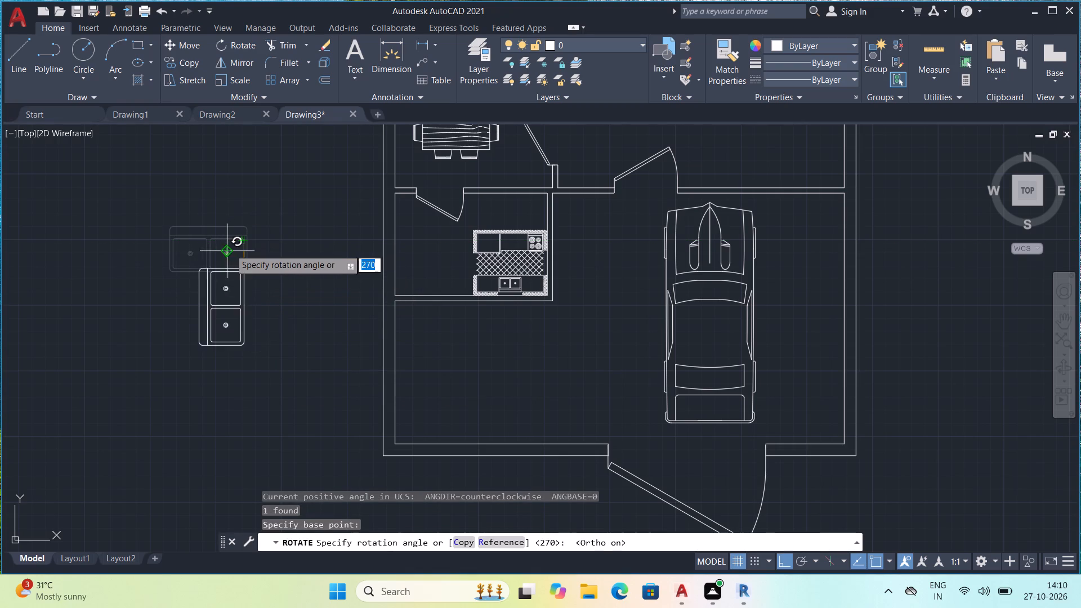
pyautogui.press('F8')
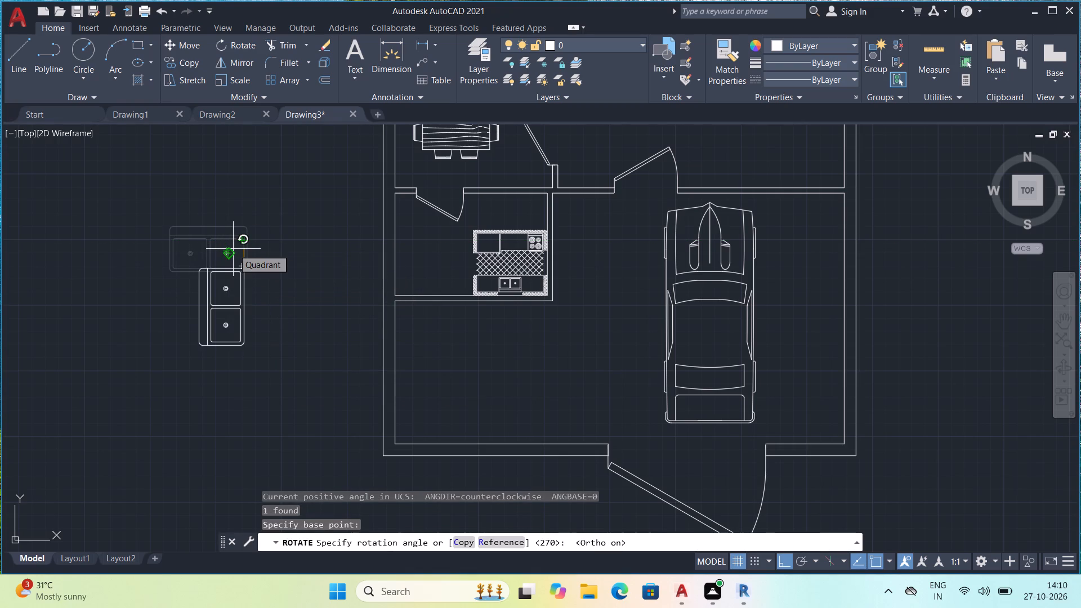
pyautogui.press('F8')
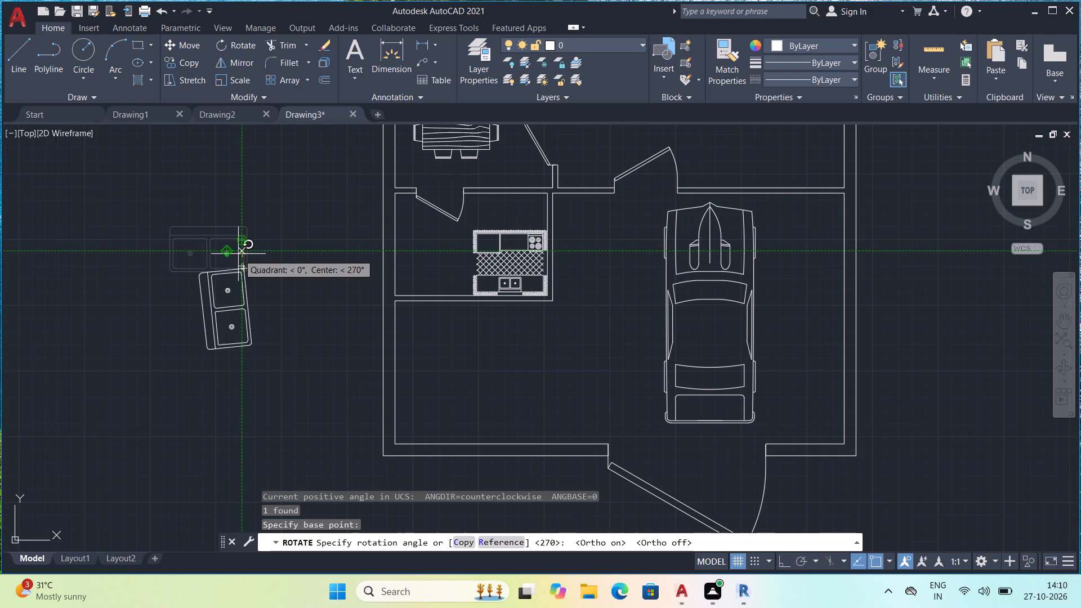
pyautogui.click(238, 254)
# Scale the upright double sink block down to roughly 80% of its size from its southeast corner.
pyautogui.click(191, 258)
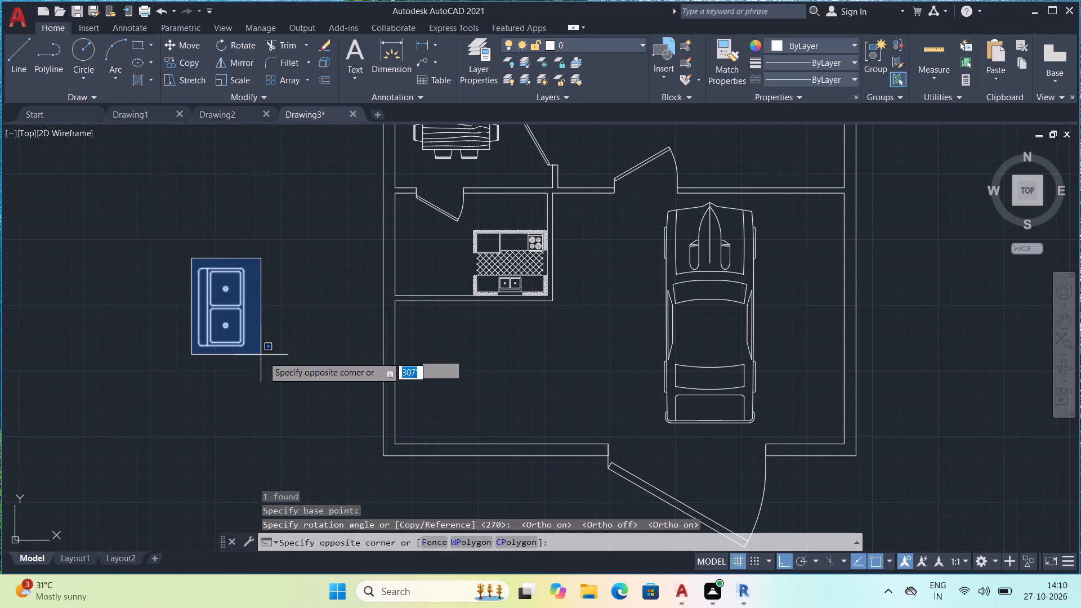
pyautogui.click(268, 361)
pyautogui.write('sc')
pyautogui.press('space')
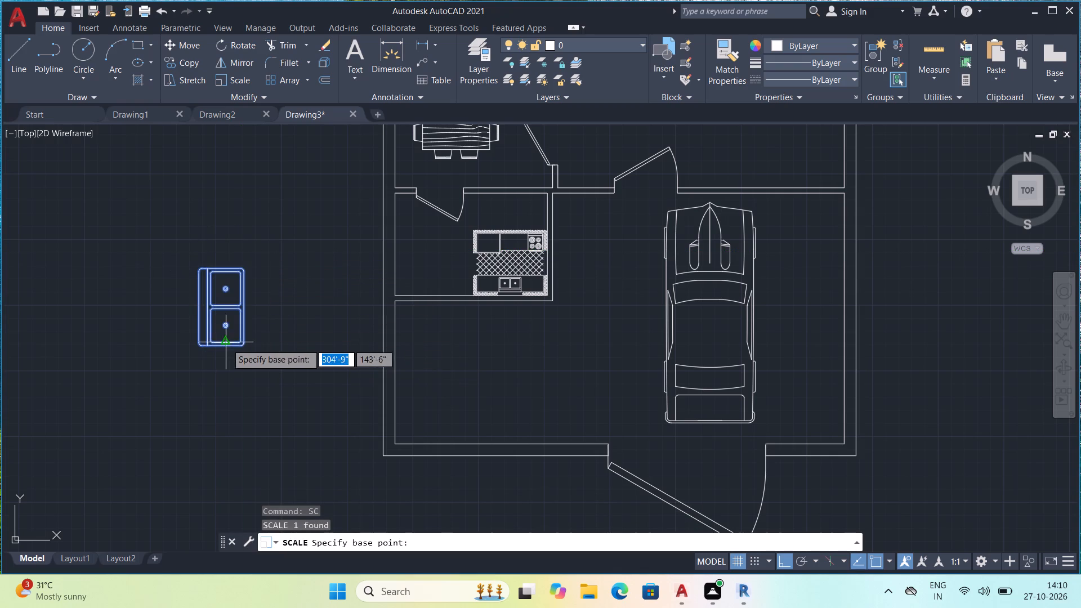
pyautogui.click(238, 342)
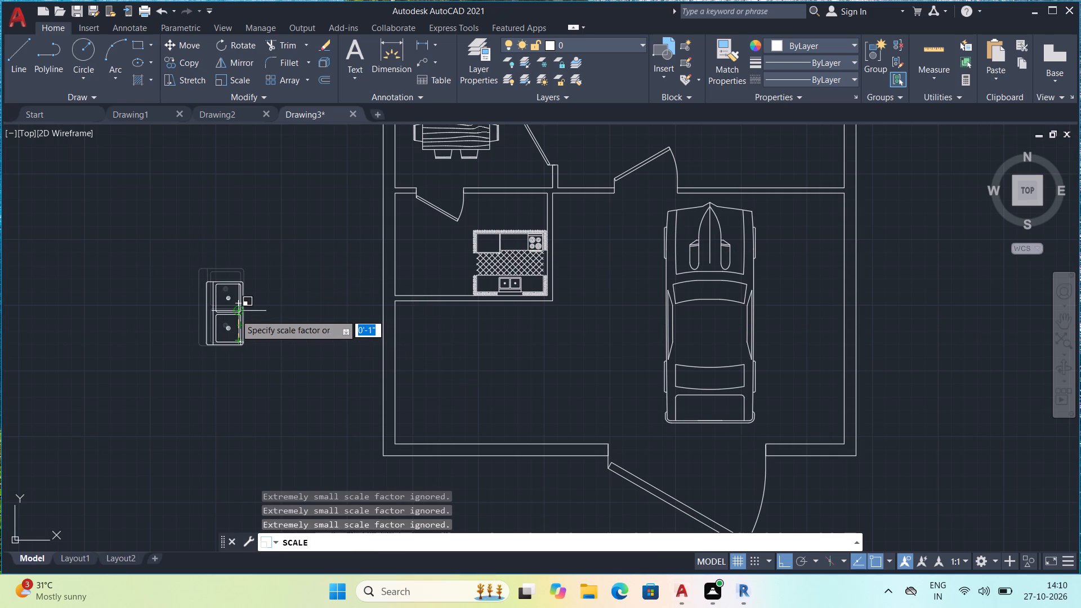
pyautogui.click(235, 314)
# Move the double sink block about 5'-3" northeast, closer to the house's west wall.
pyautogui.moveTo(167, 271); pyautogui.dragTo(185, 276)
pyautogui.click(282, 363)
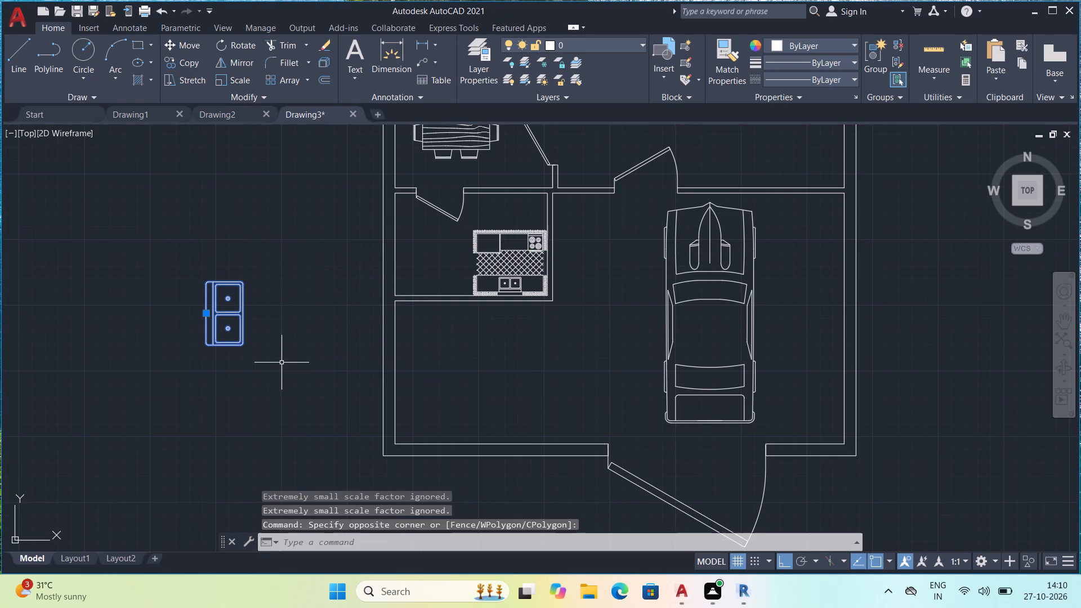
pyautogui.press('m')
pyautogui.press('space')
pyautogui.click(240, 339)
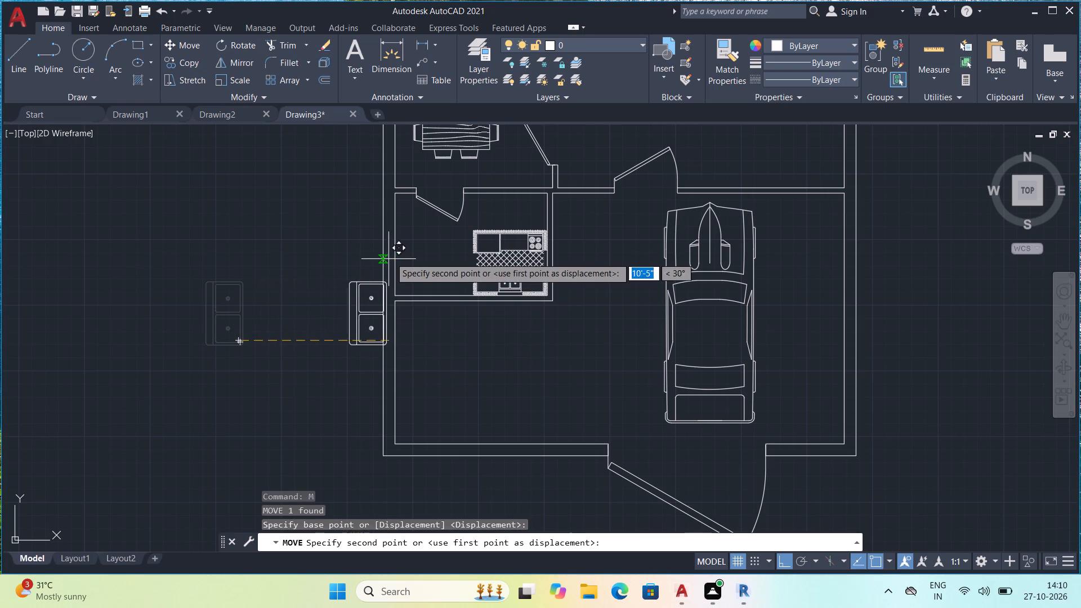
pyautogui.press('F8')
pyautogui.moveTo(432, 271); pyautogui.dragTo(435, 278, button='middle')
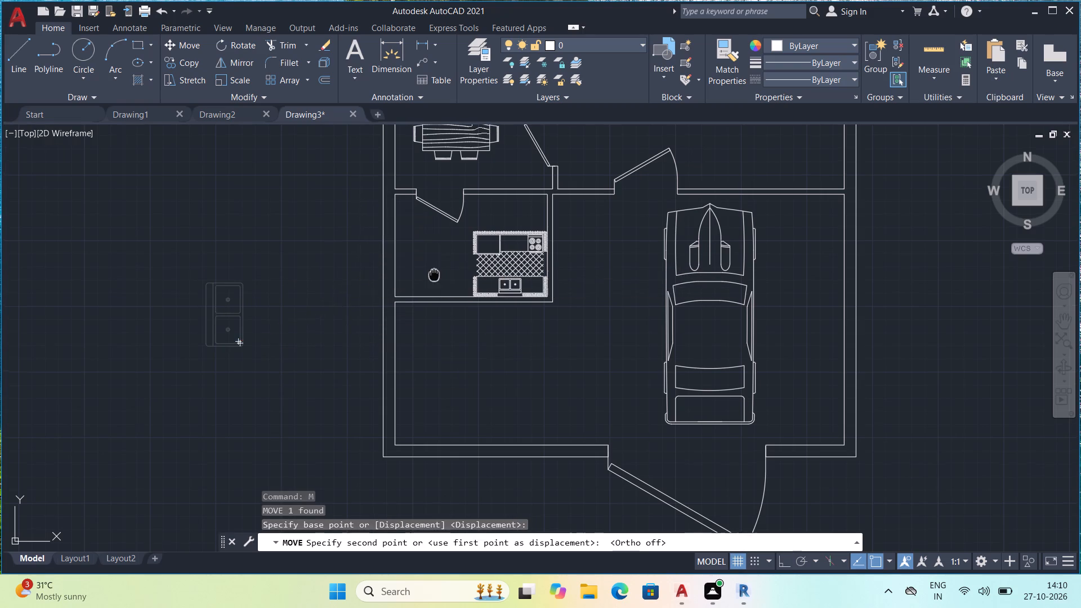
pyautogui.moveTo(435, 278); pyautogui.dragTo(439, 321, button='middle')
pyautogui.scroll(1, 435, 321)
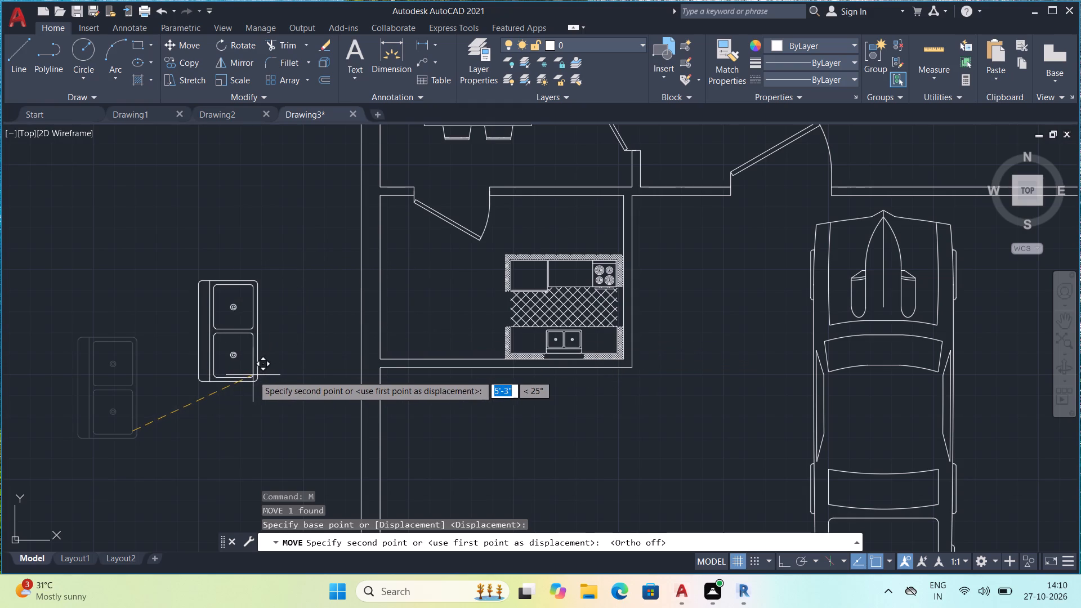
pyautogui.click(253, 375)
# Rotate the double sink block another 90° about its southeast corner so it lies horizontally.
pyautogui.moveTo(116, 288); pyautogui.dragTo(128, 285)
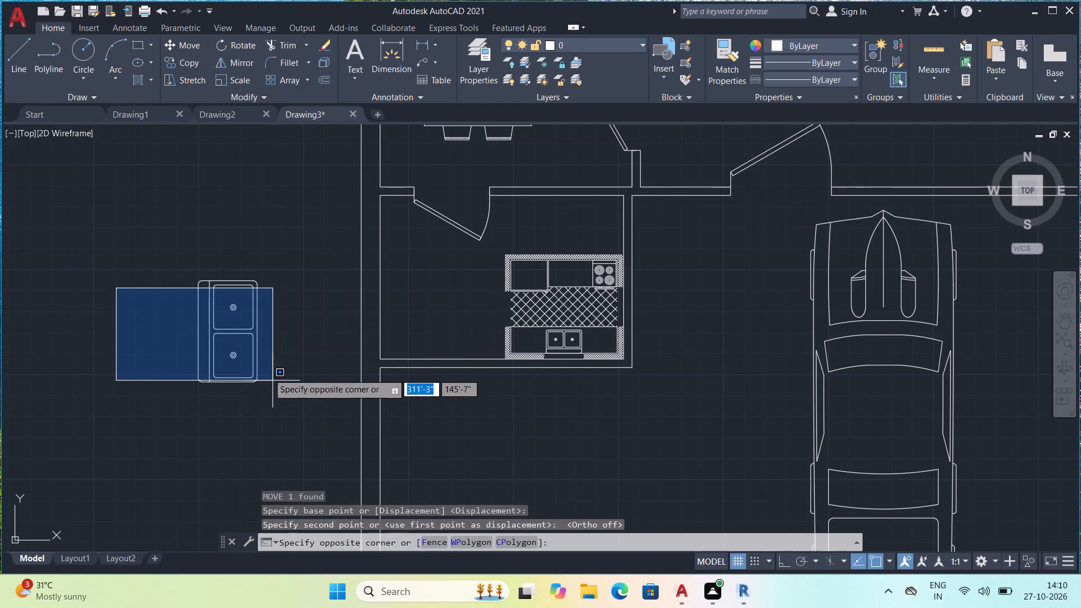
pyautogui.click(167, 273)
pyautogui.moveTo(274, 370); pyautogui.dragTo(260, 355)
pyautogui.click(99, 233)
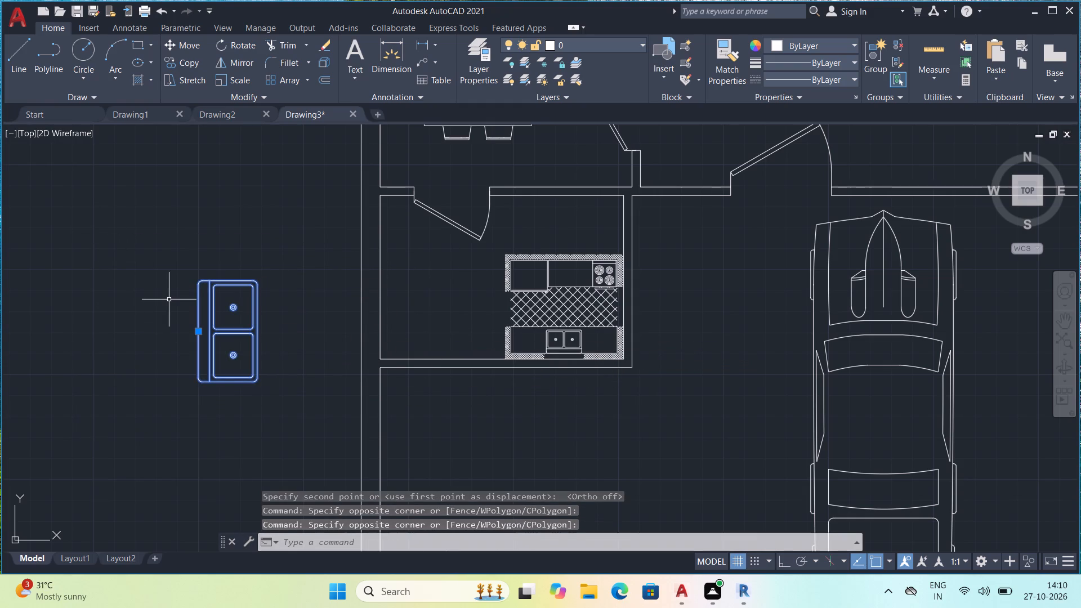
pyautogui.press('r')
pyautogui.press('o')
pyautogui.press('space')
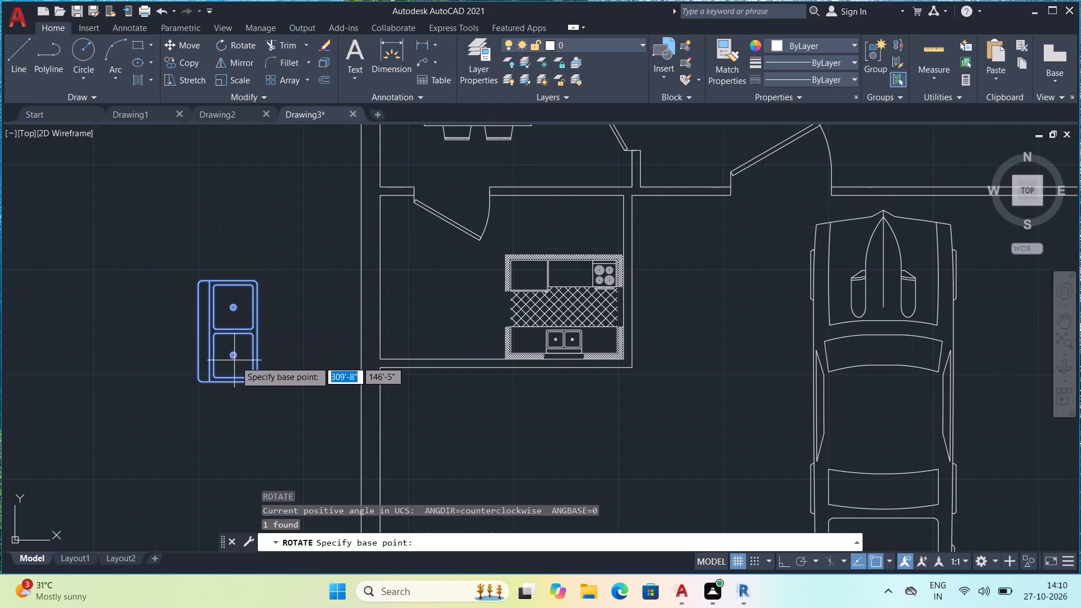
pyautogui.click(256, 378)
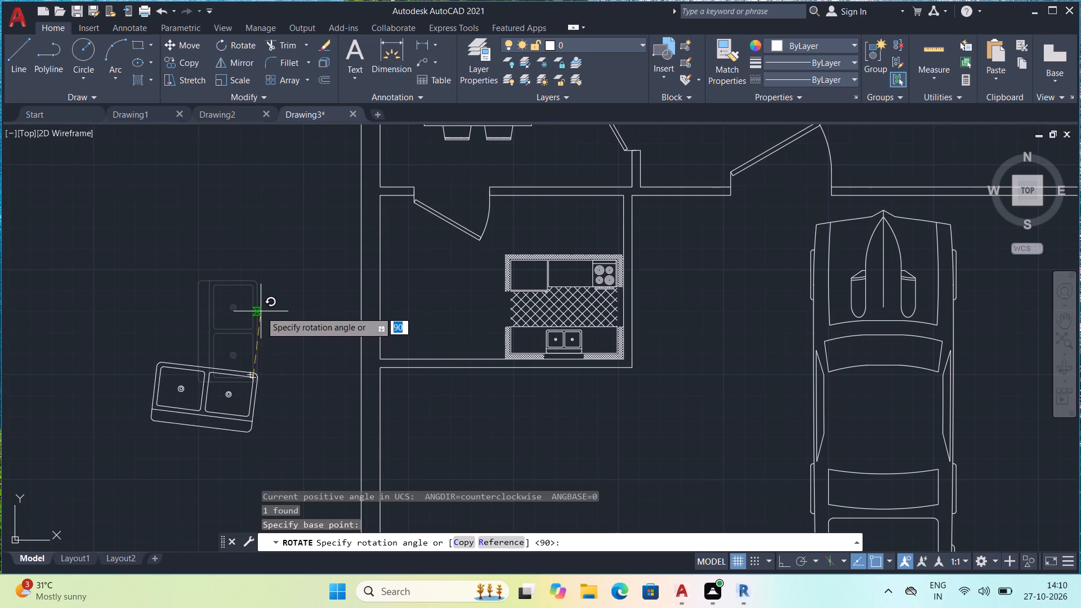
pyautogui.press('F8')
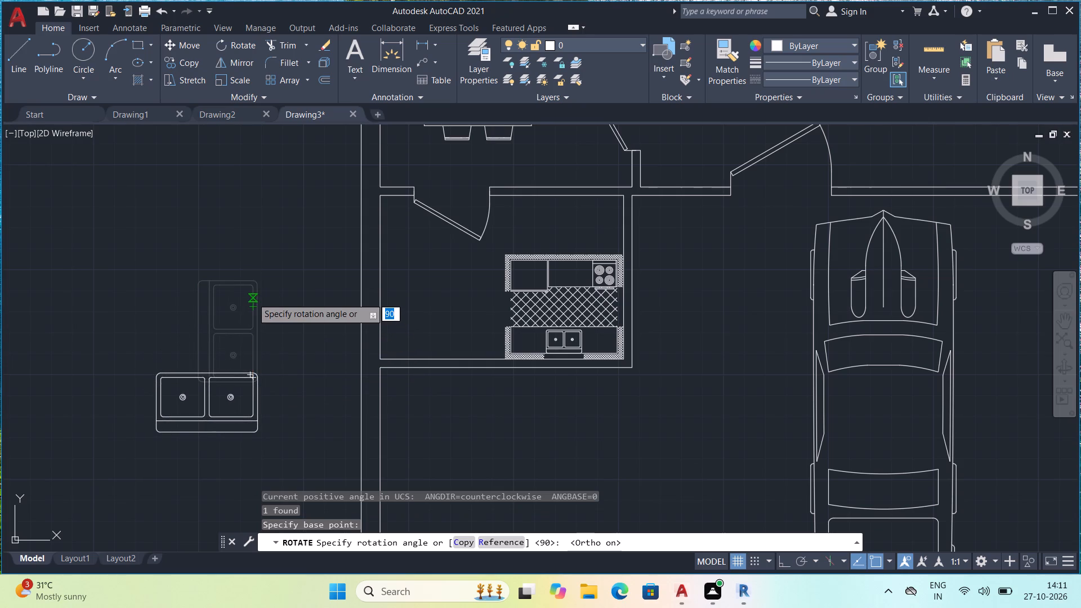
pyautogui.click(252, 299)
# Move the double sink block into the small room, between the west wall and the kitchen layout block.
pyautogui.moveTo(72, 342); pyautogui.dragTo(91, 343)
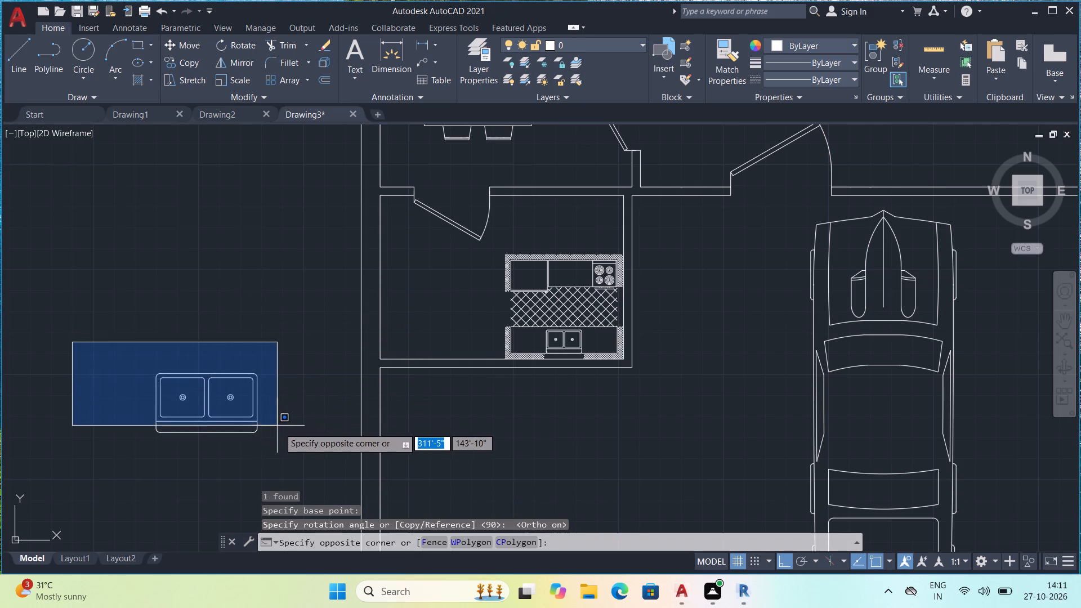
pyautogui.click(284, 450)
pyautogui.press('m')
pyautogui.press('space')
pyautogui.click(230, 419)
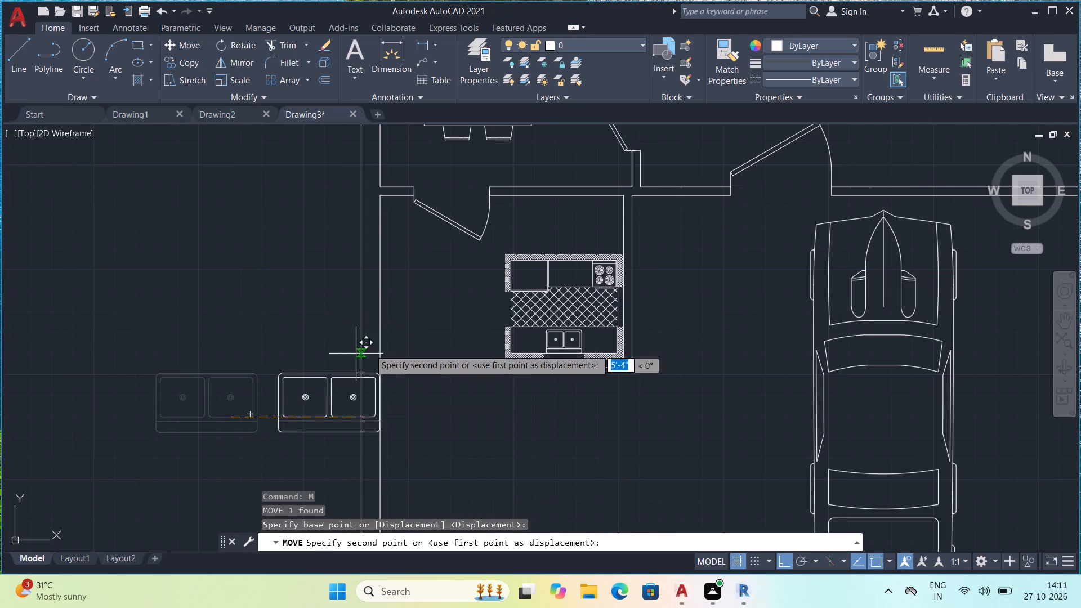
pyautogui.press('F8')
pyautogui.scroll(1, 446, 324)
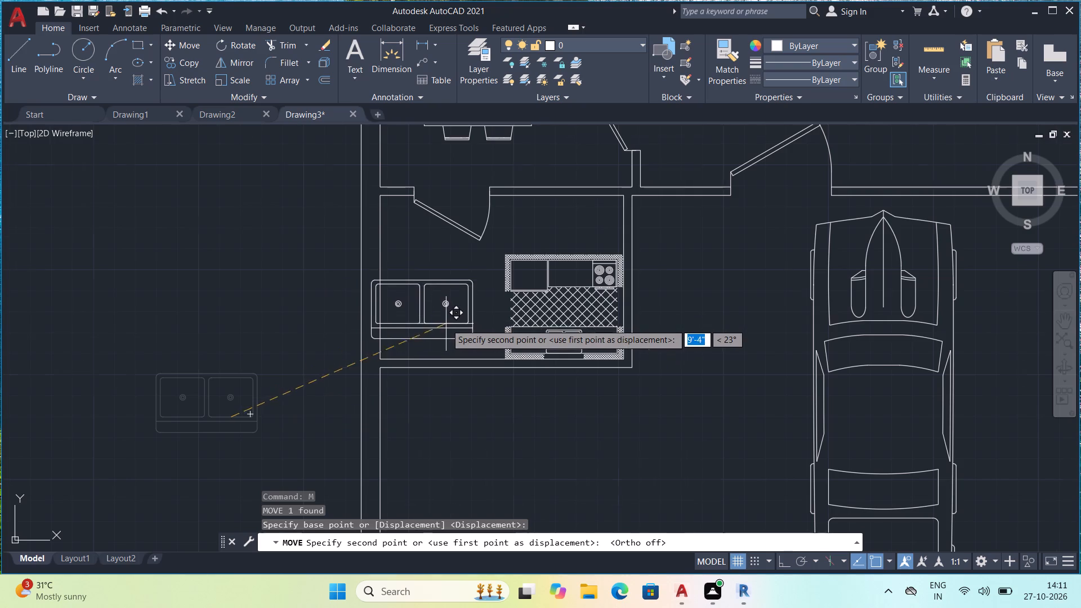
pyautogui.scroll(1, 446, 324)
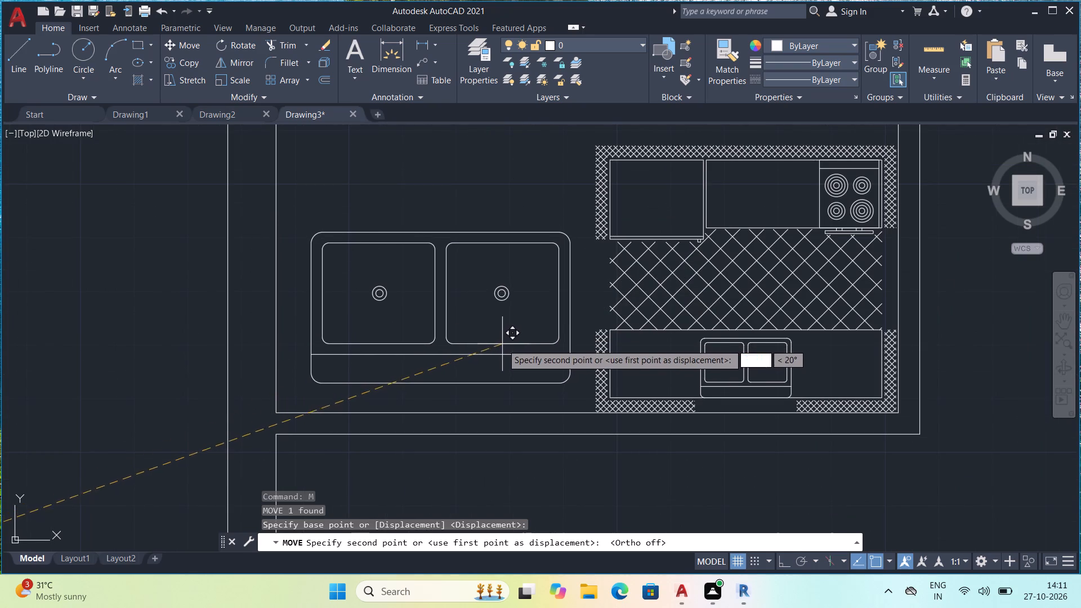
pyautogui.click(503, 344)
# Scale the double sink block up to roughly 1.5 times its size from its northwest corner.
pyautogui.click(314, 234)
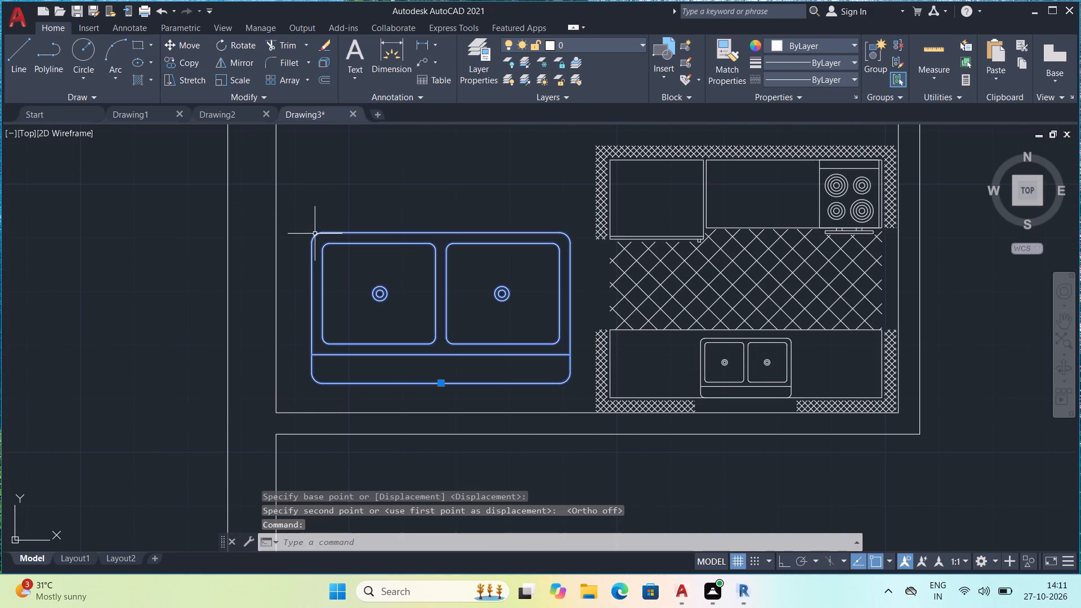
pyautogui.write('sc')
pyautogui.press('space')
pyautogui.click(313, 229)
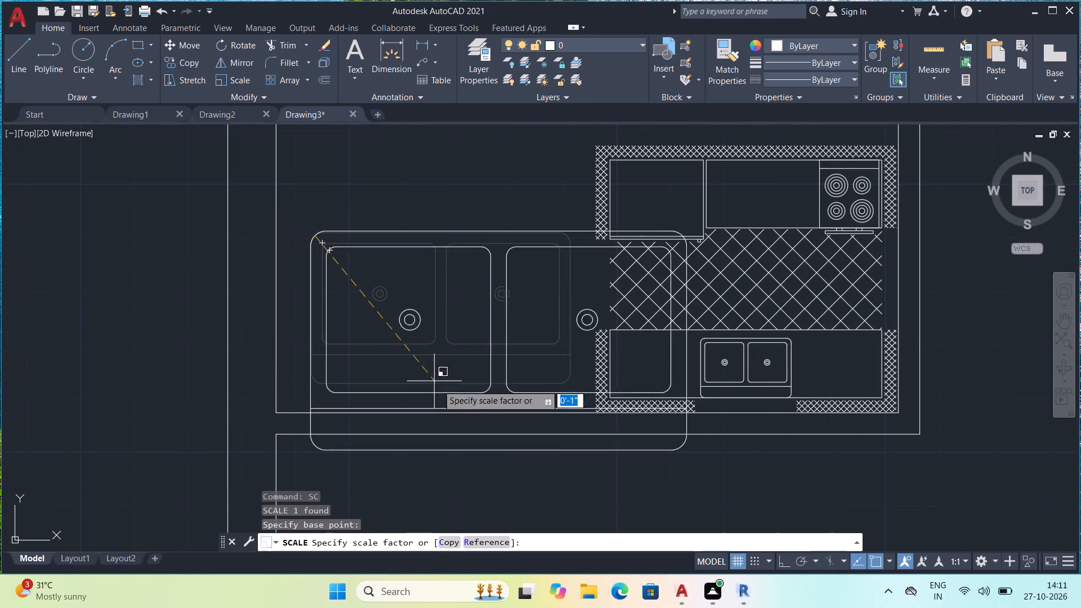
pyautogui.click(435, 377)
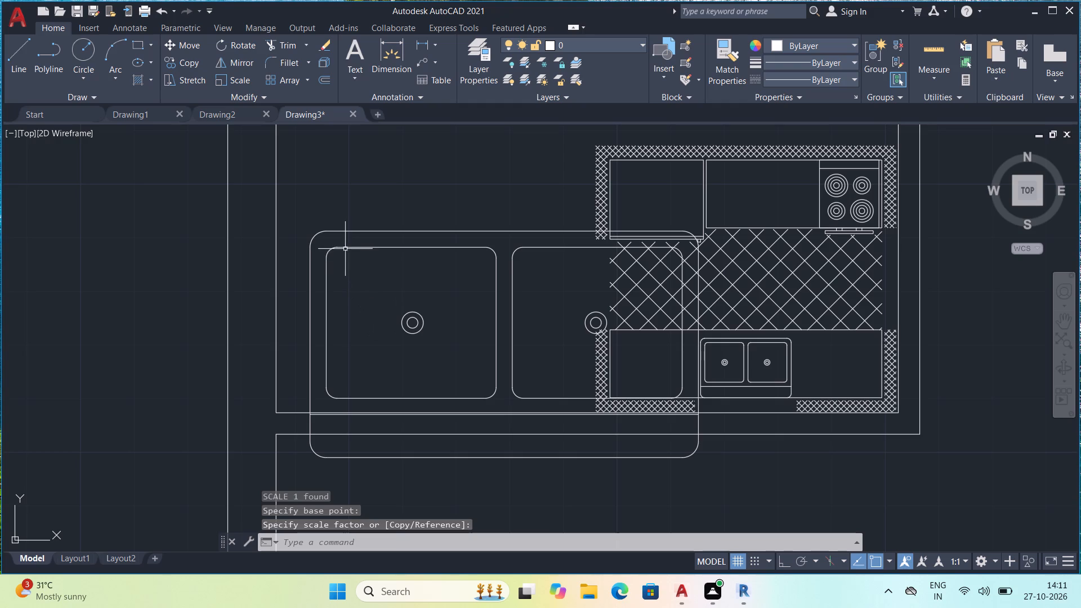
# Move the enlarged double sink block about 3'-11" west-northwest, clear of the kitchen layout block and across the west wall.
pyautogui.click(345, 248)
pyautogui.write('m')
pyautogui.press('space')
pyautogui.click(346, 249)
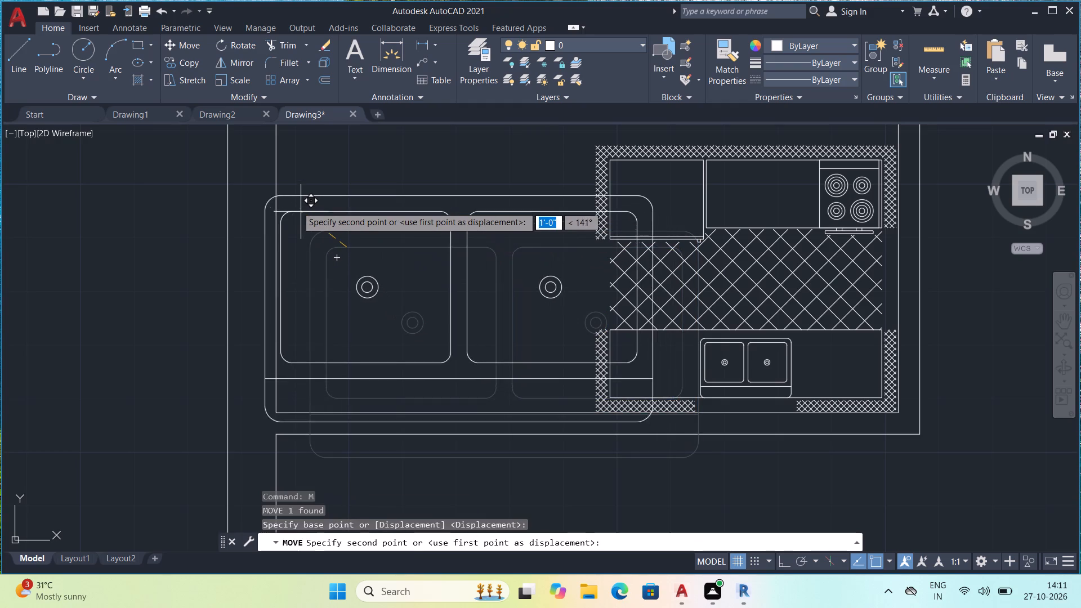
pyautogui.click(101, 184)
# Scale the double sink block down to roughly 78% of its size from its northwest corner.
pyautogui.click(101, 184)
pyautogui.write('sc')
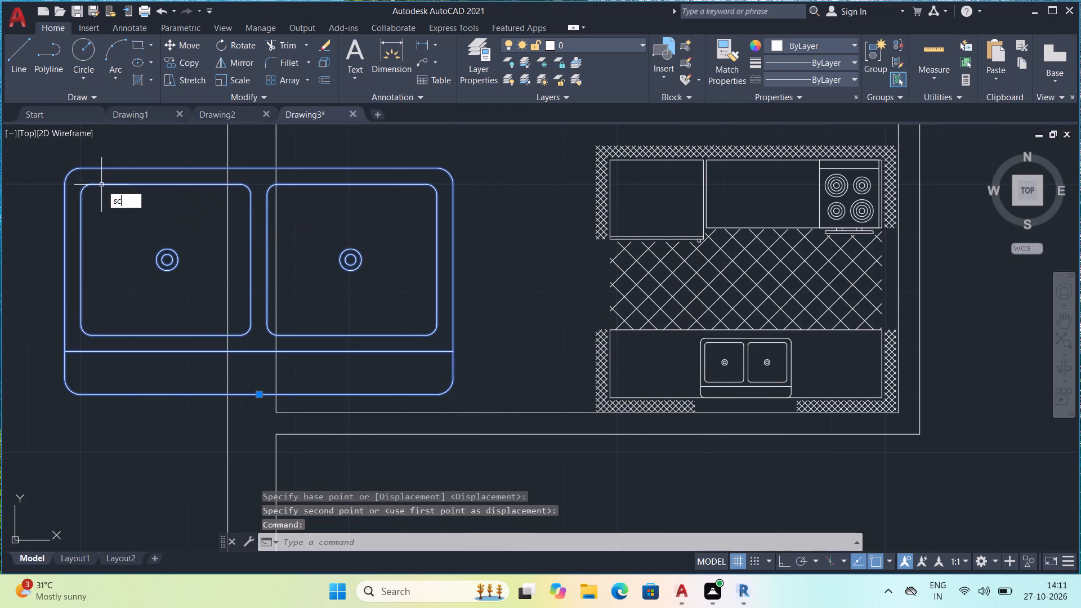
pyautogui.press('space')
pyautogui.click(70, 172)
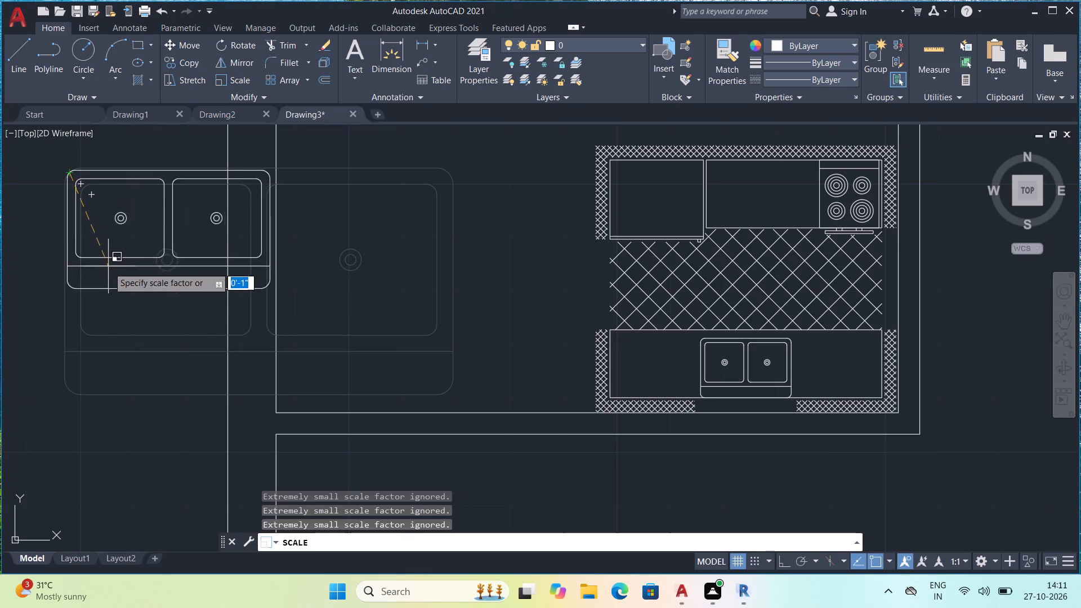
pyautogui.click(138, 307)
# Move the double sink block about 3'-6" east-southeast into the small room's southwest corner, beside the kitchen layout block.
pyautogui.click(190, 300)
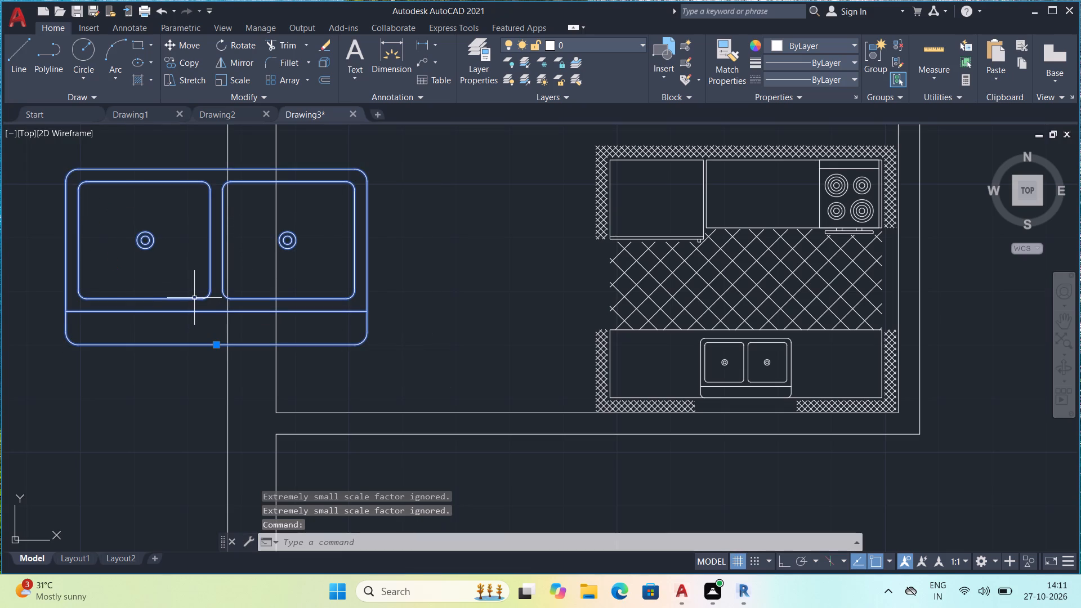
pyautogui.press('m')
pyautogui.press('space')
pyautogui.click(193, 289)
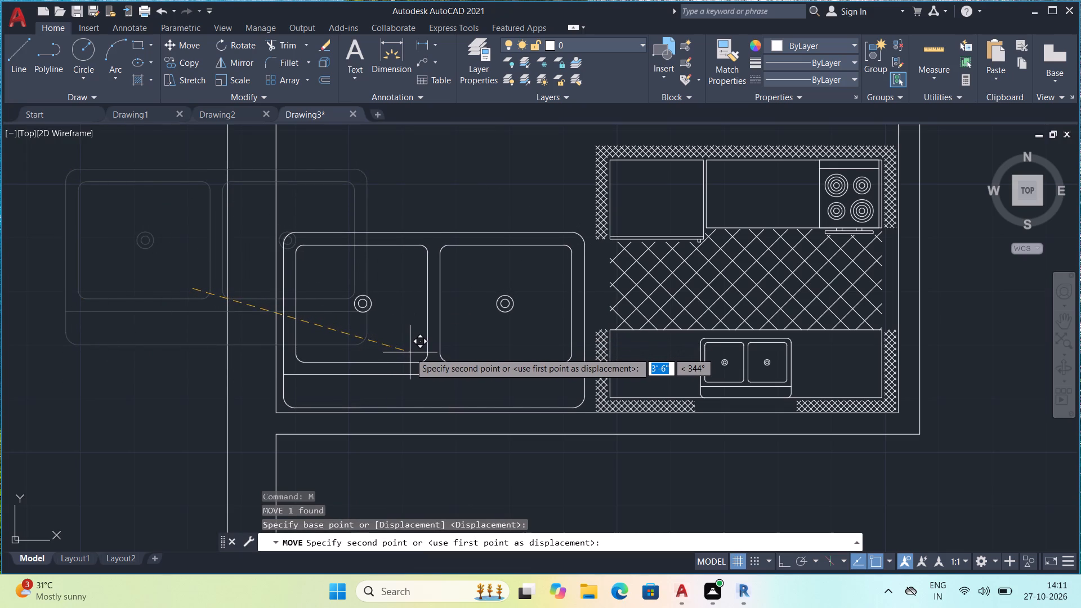
pyautogui.click(404, 354)
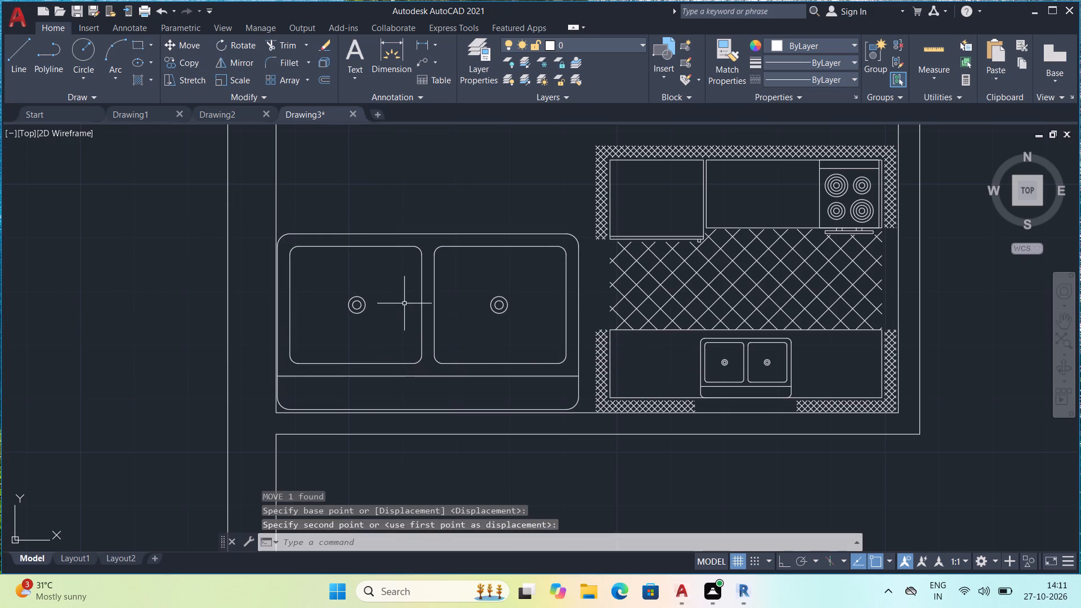
# Switch to Chrome and open the downloaded couches_and_sofas_in_plan.dwg from the download history.
pyautogui.scroll(-2, 534, 343)
pyautogui.scroll(-1, 601, 399)
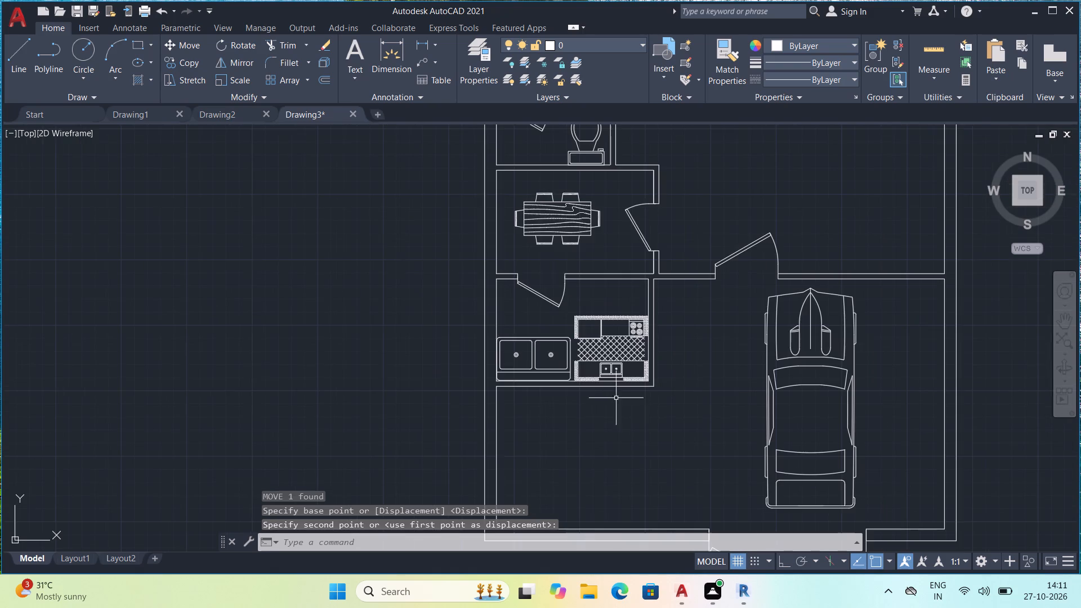
pyautogui.moveTo(645, 394); pyautogui.dragTo(562, 409, button='middle')
pyautogui.scroll(-1, 596, 408)
pyautogui.moveTo(686, 307); pyautogui.dragTo(450, 359, button='middle')
pyautogui.moveTo(519, 454); pyautogui.dragTo(441, 294, button='middle')
pyautogui.moveTo(440, 295); pyautogui.dragTo(526, 327, button='middle')
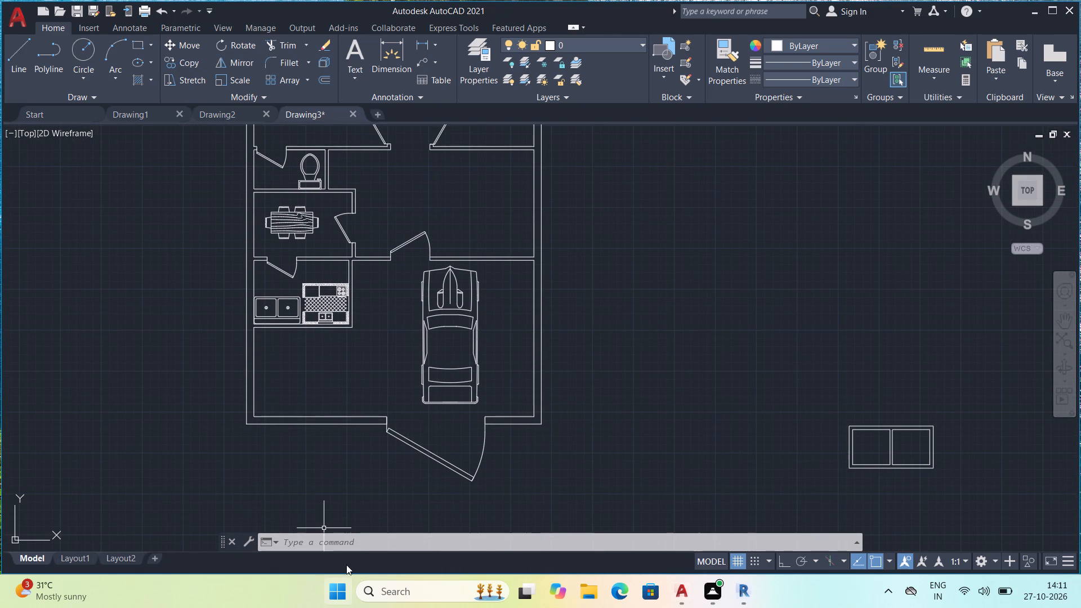
pyautogui.click(332, 597)
pyautogui.click(502, 336)
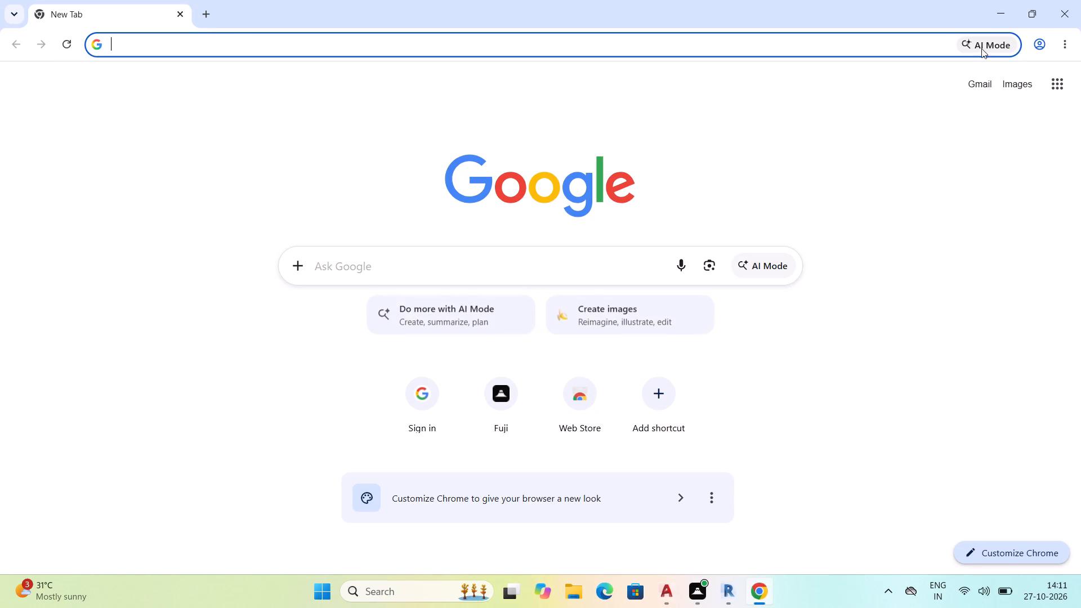
pyautogui.click(1066, 46)
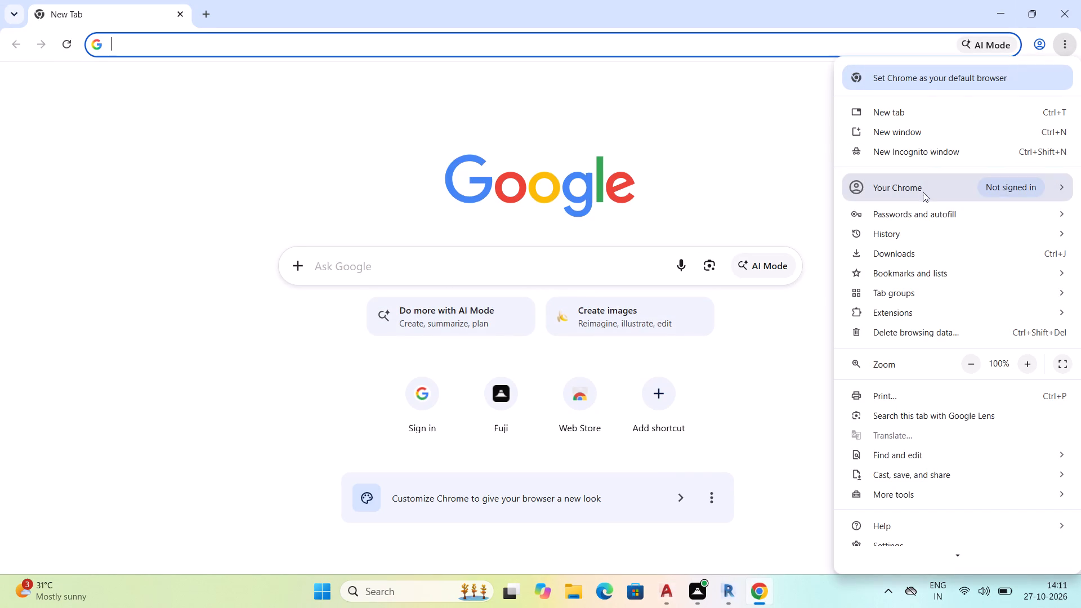
pyautogui.click(909, 252)
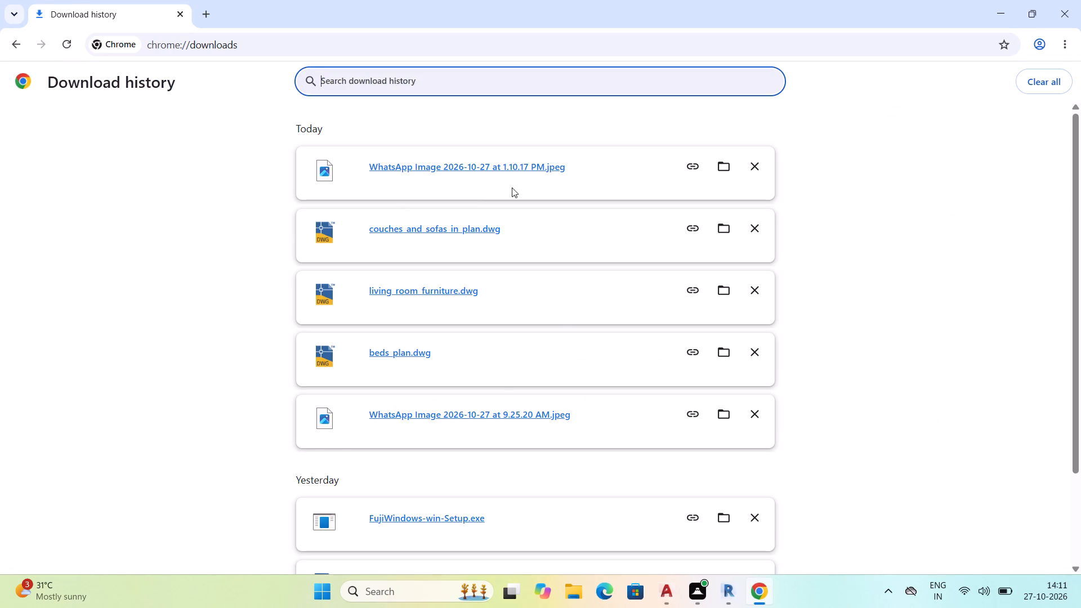
pyautogui.click(443, 233)
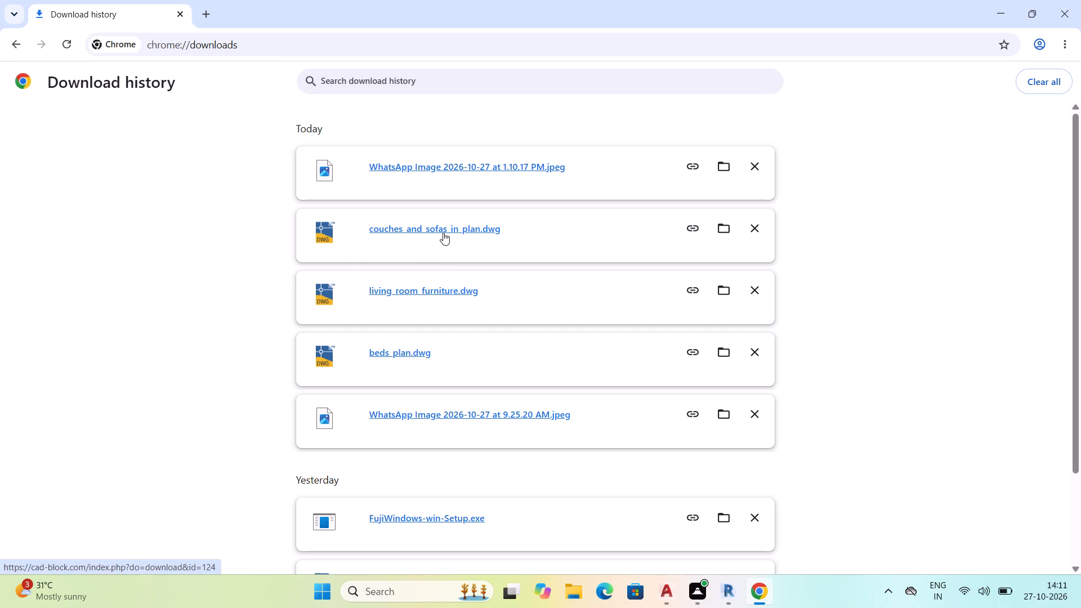
# Copy all the sofa and couch blocks from couches_and_sofas_in_plan and paste them into Drawing3, east of the house plan.
pyautogui.click(245, 178)
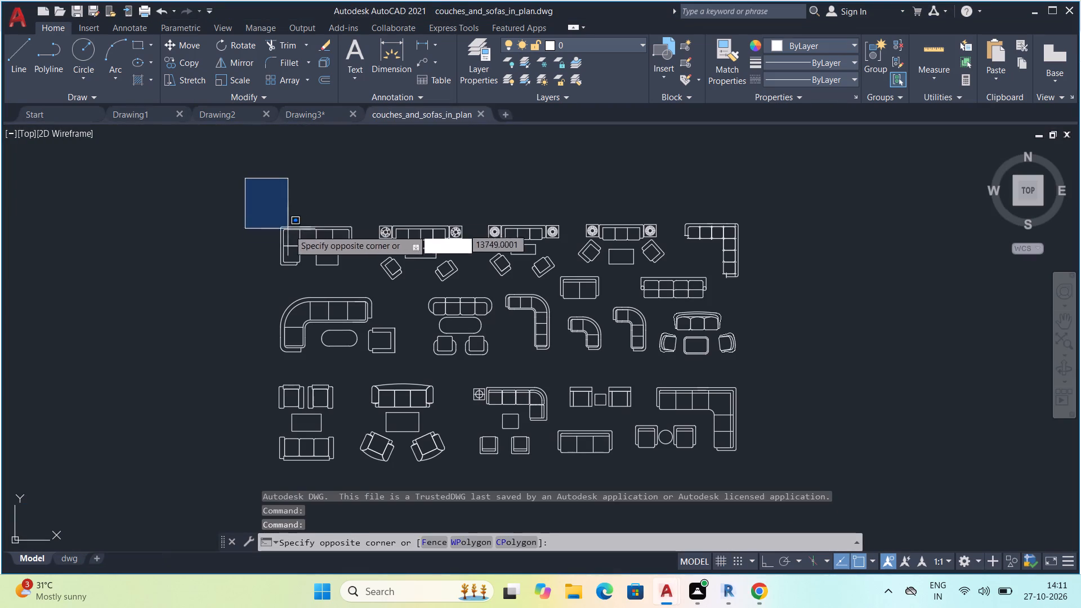
pyautogui.click(857, 473)
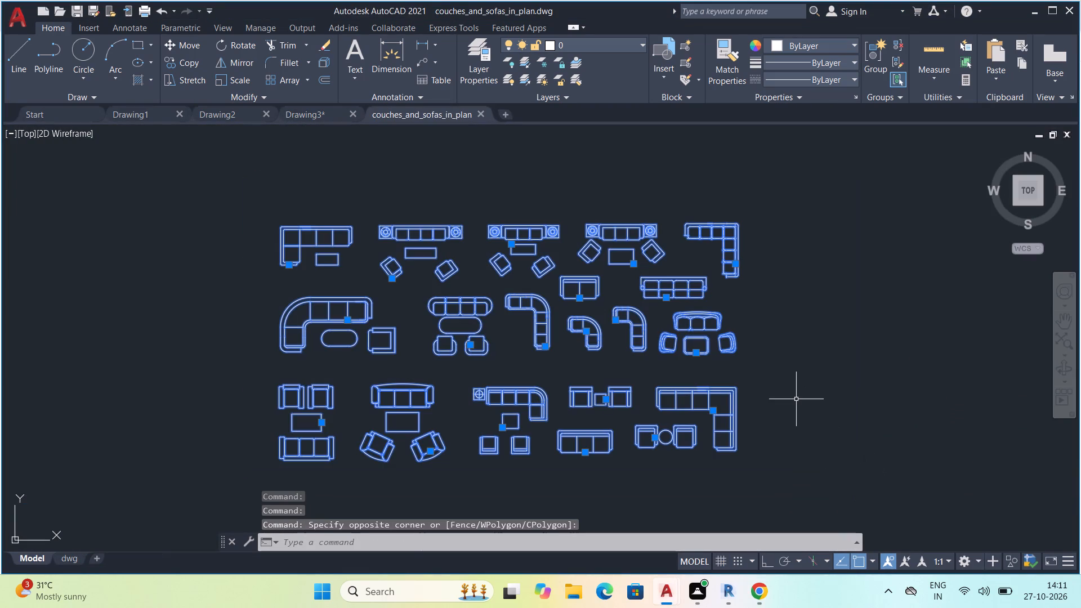
pyautogui.hotkey('ctrl', 'c')
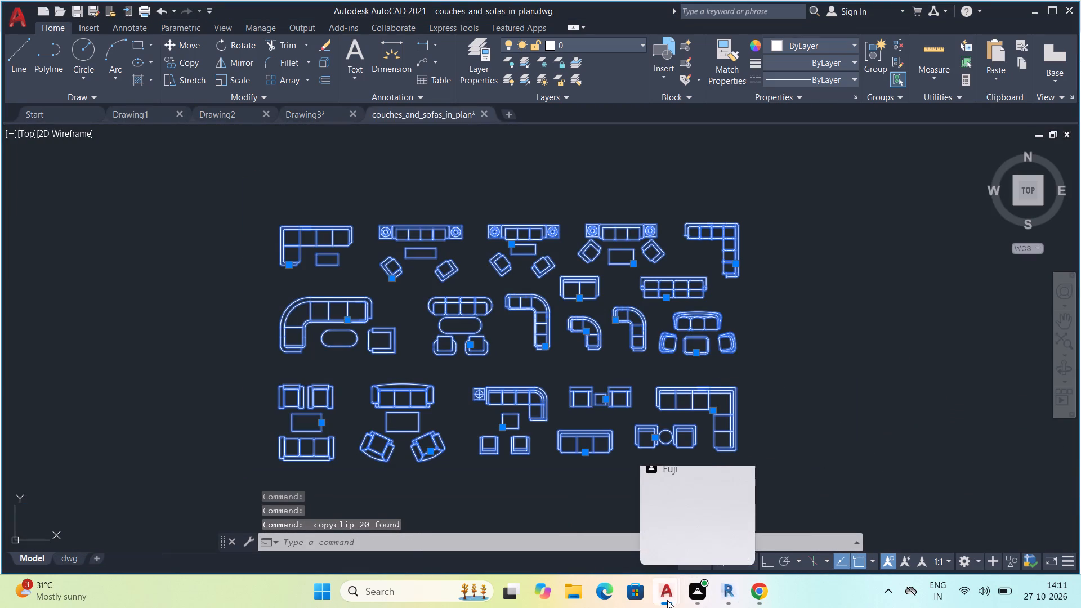
pyautogui.click(495, 529)
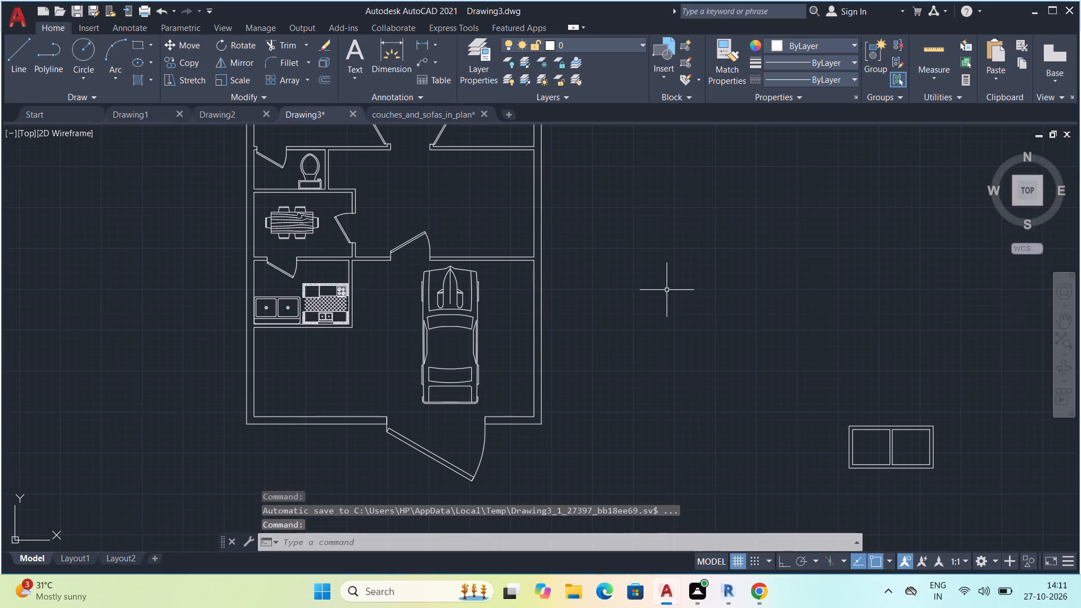
pyautogui.hotkey('ctrl', 'v')
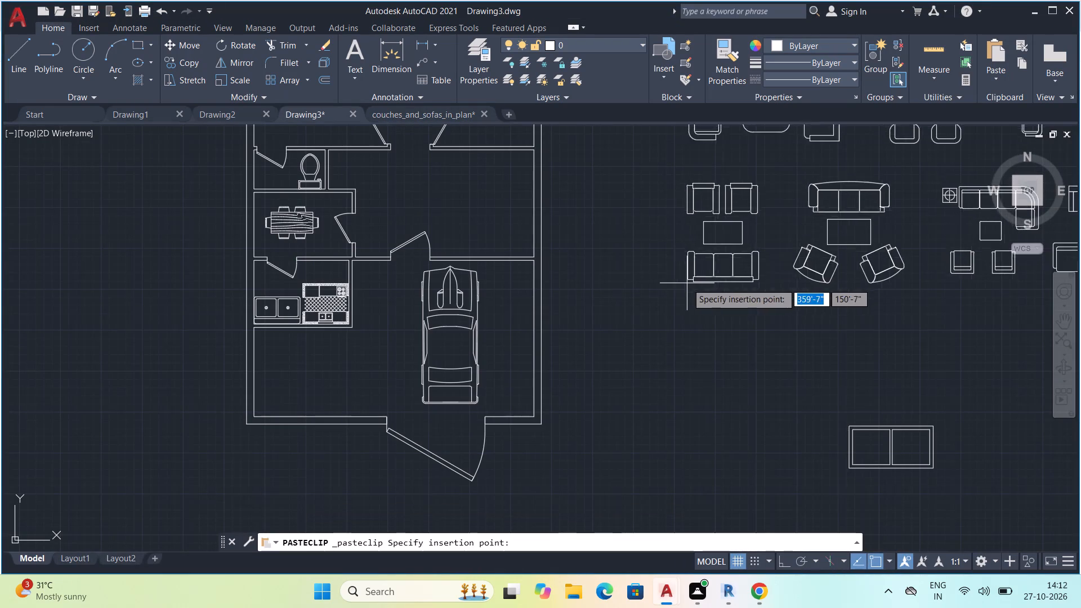
pyautogui.scroll(-2, 685, 286)
pyautogui.moveTo(672, 297); pyautogui.dragTo(502, 323, button='middle')
pyautogui.click(579, 304)
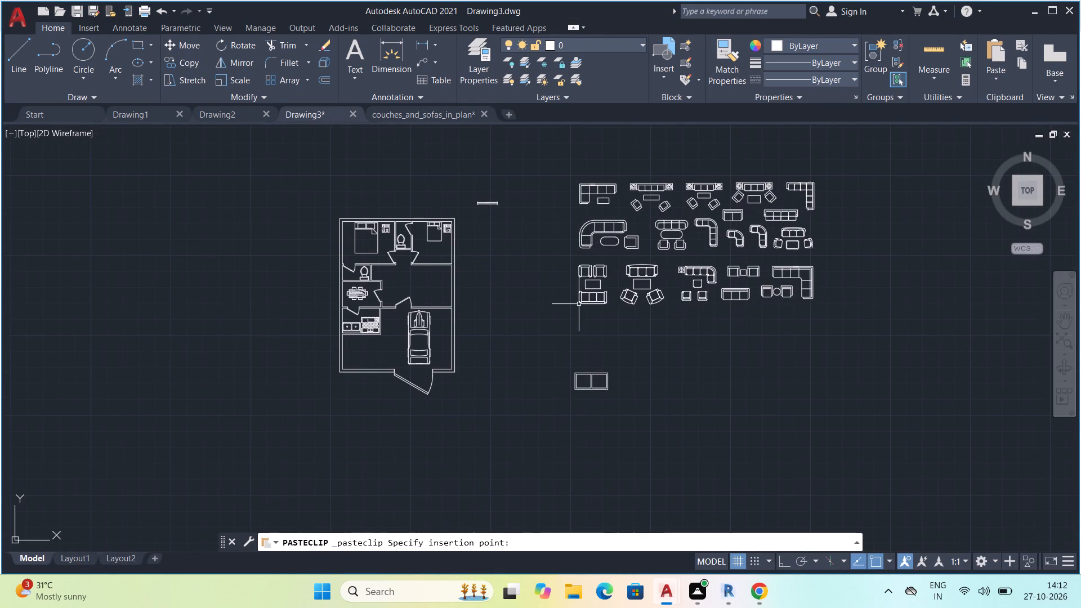
# Move the third sofa set in the pasted blocks' top row into the empty space between the house plan and the sofa blocks.
pyautogui.scroll(1, 621, 264)
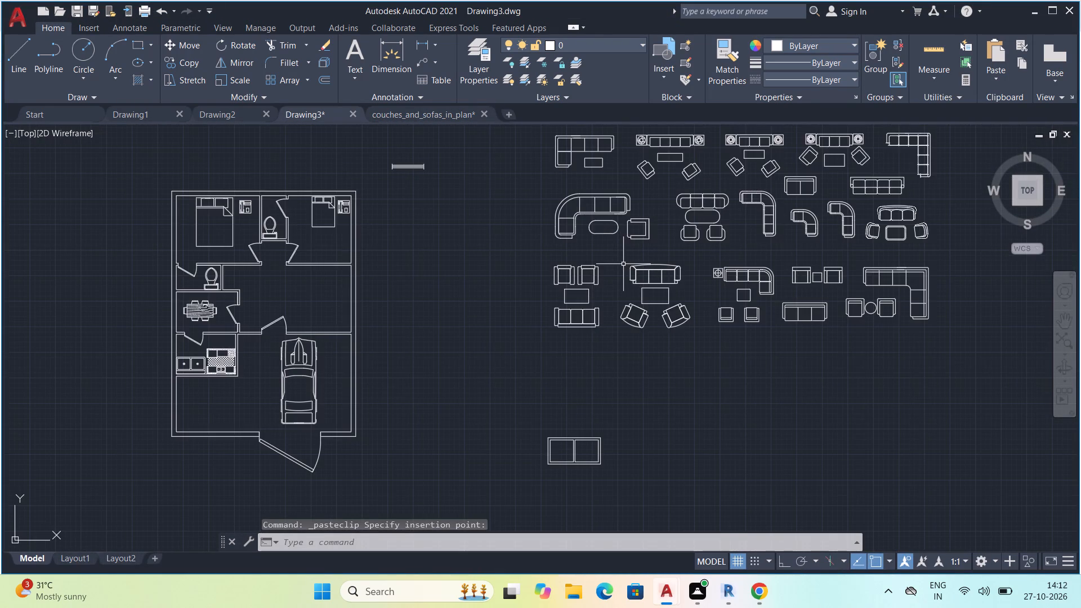
pyautogui.scroll(-1, 623, 264)
pyautogui.scroll(1, 682, 246)
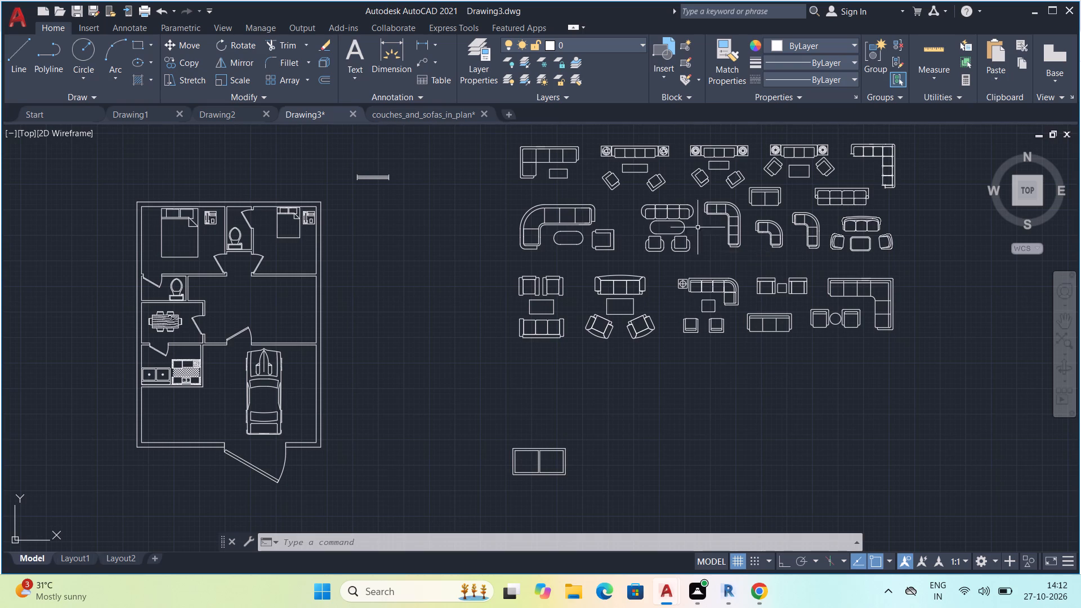
pyautogui.click(699, 145)
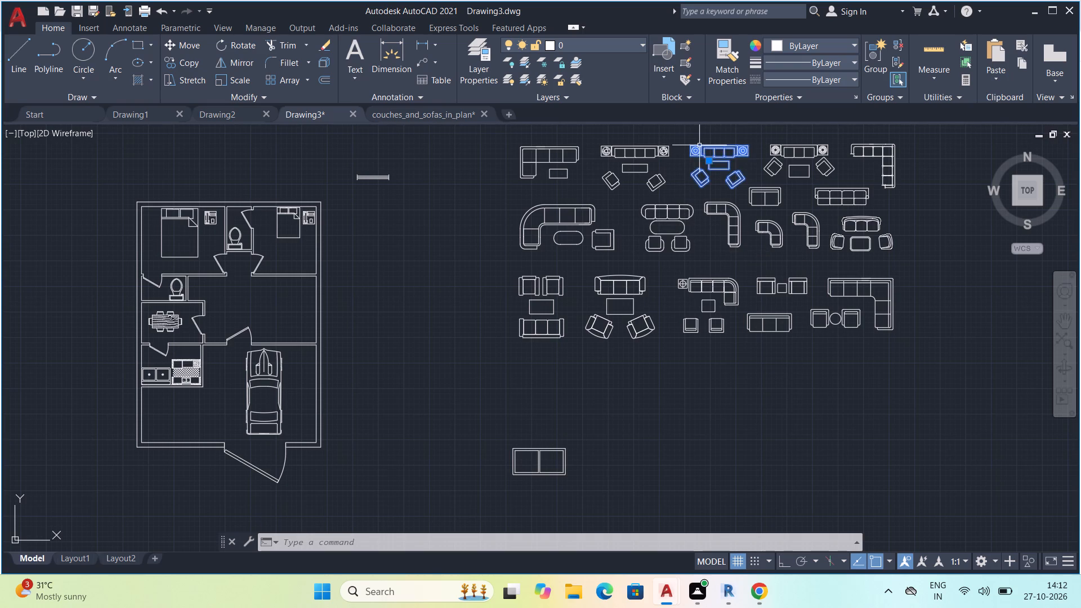
pyautogui.write('m')
pyautogui.press('space')
pyautogui.click(722, 158)
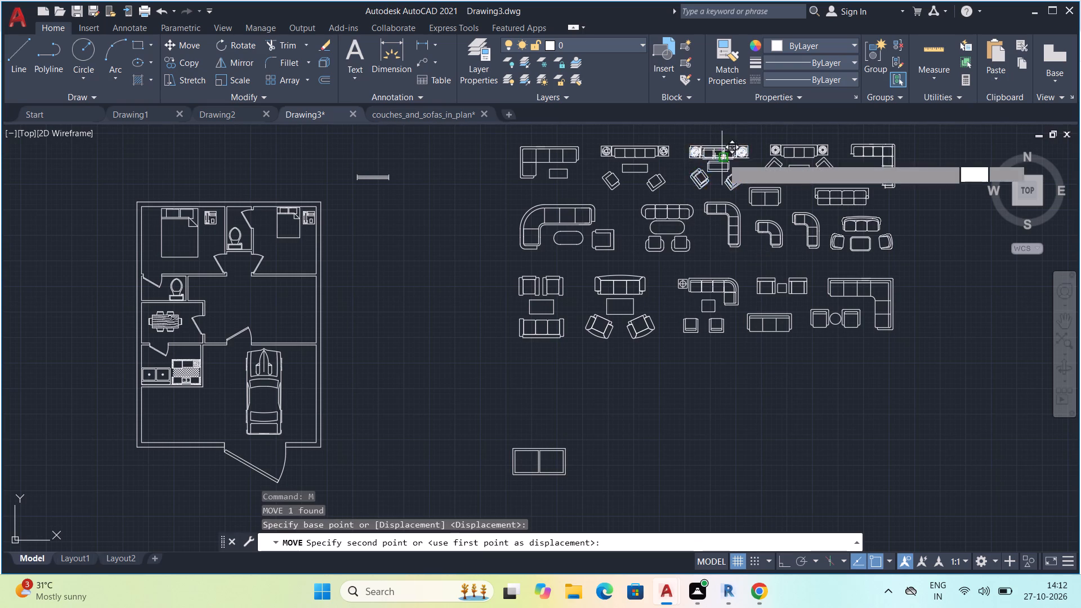
pyautogui.click(437, 316)
# Rotate the separated sofa set 90° clockwise with Ortho on, so the sofa stands on the east side of its chairs.
pyautogui.click(388, 286)
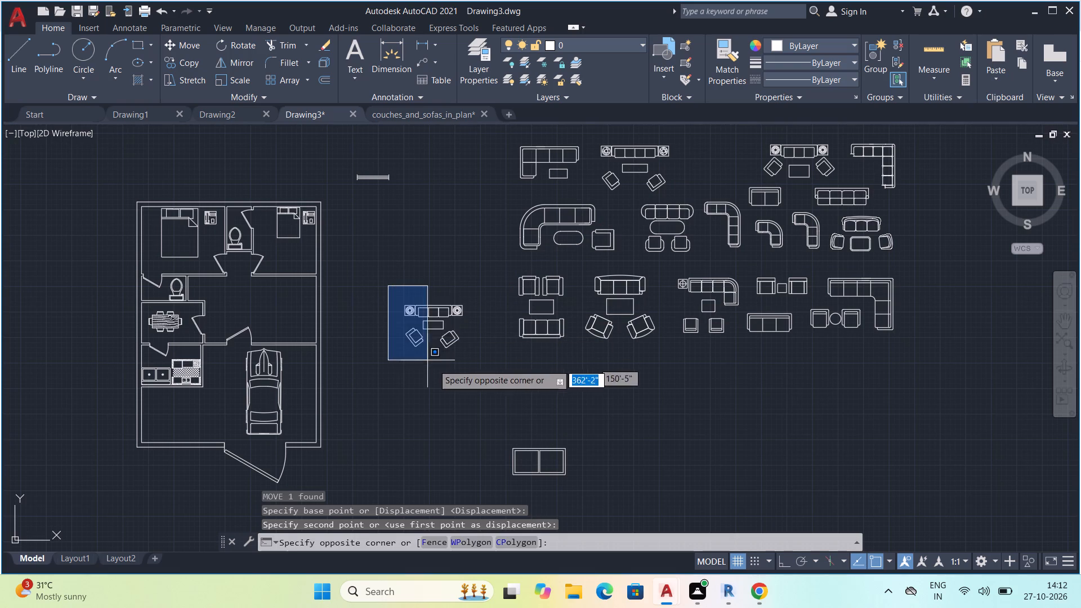
pyautogui.click(472, 364)
pyautogui.write('ro')
pyautogui.press('space')
pyautogui.click(459, 343)
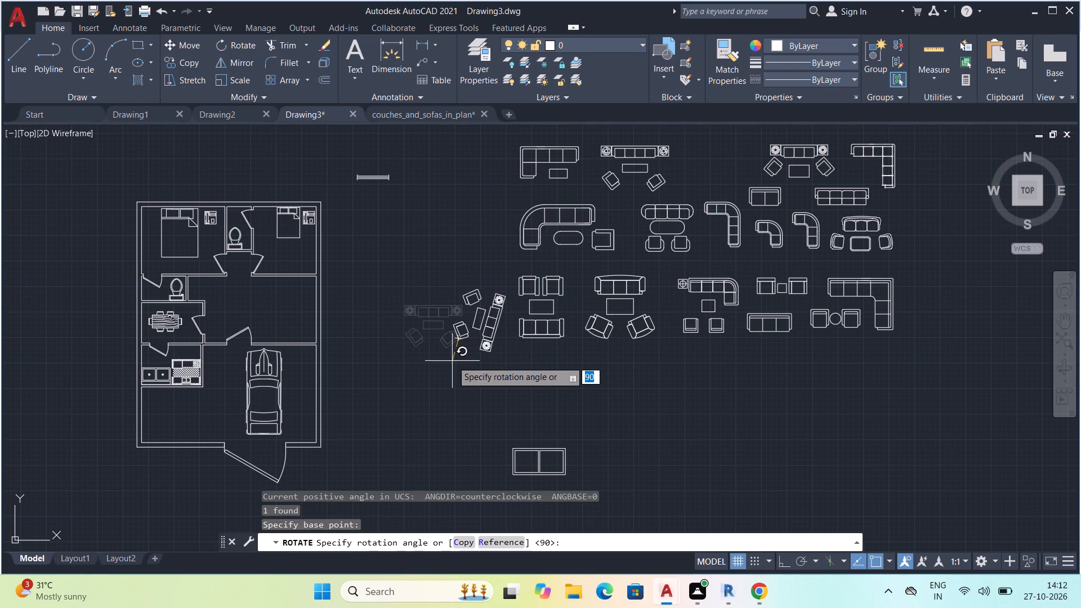
pyautogui.press('F8')
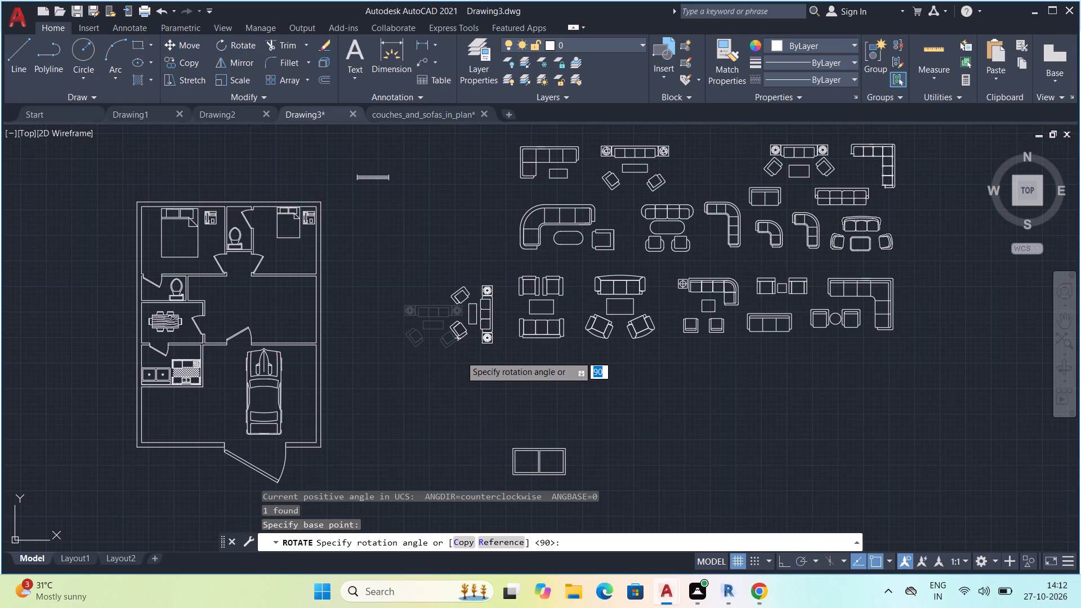
pyautogui.click(461, 356)
# Move the rotated sofa set west and, with Ortho off, place it just outside the house's east wall, level with the central room.
pyautogui.click(414, 253)
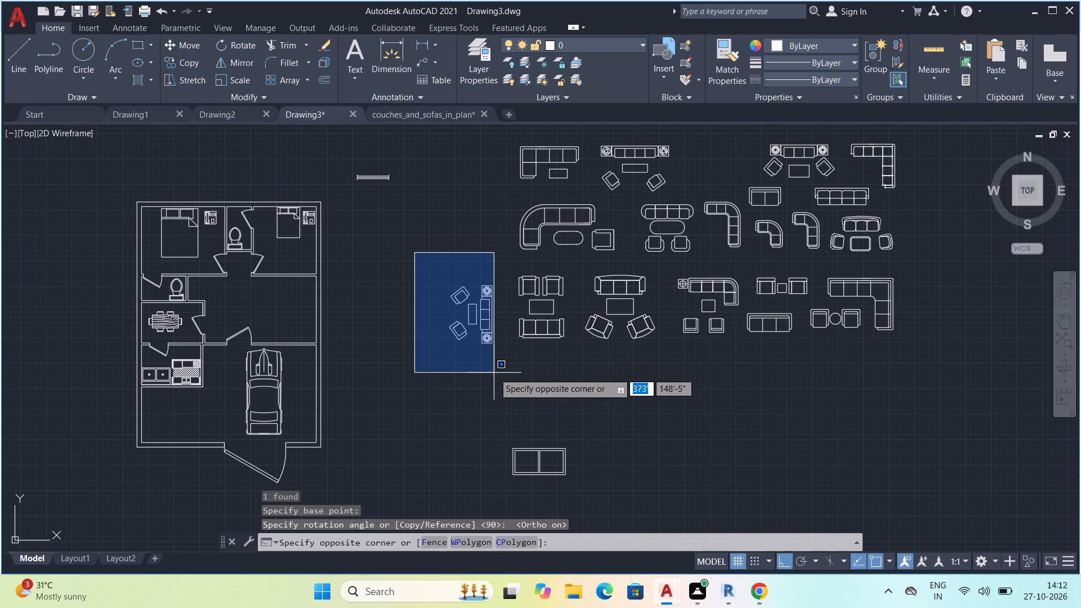
pyautogui.click(494, 373)
pyautogui.press('m')
pyautogui.press('space')
pyautogui.click(482, 337)
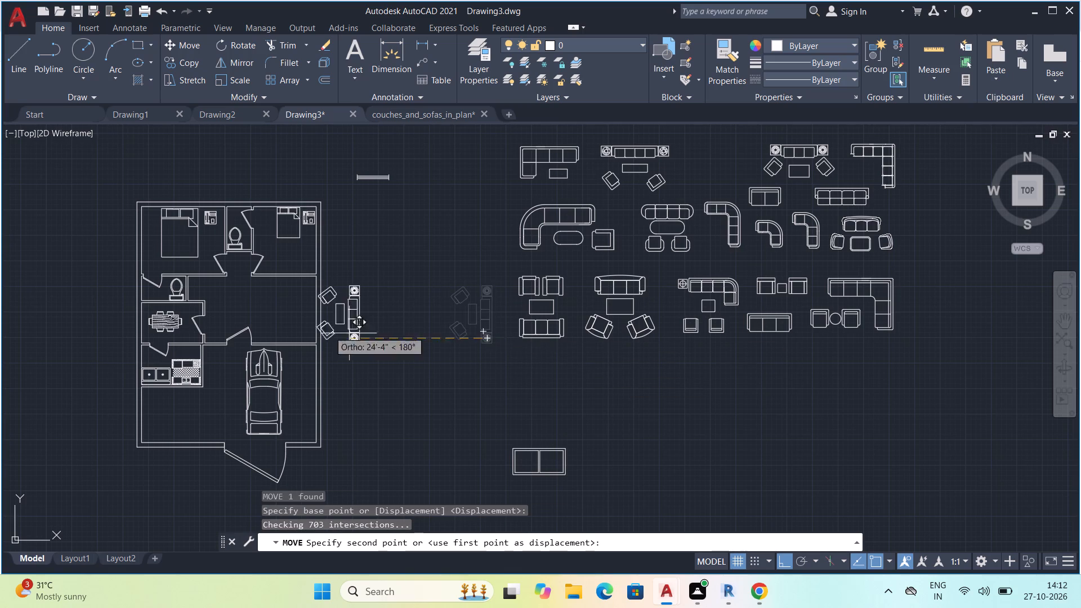
pyautogui.scroll(2, 300, 327)
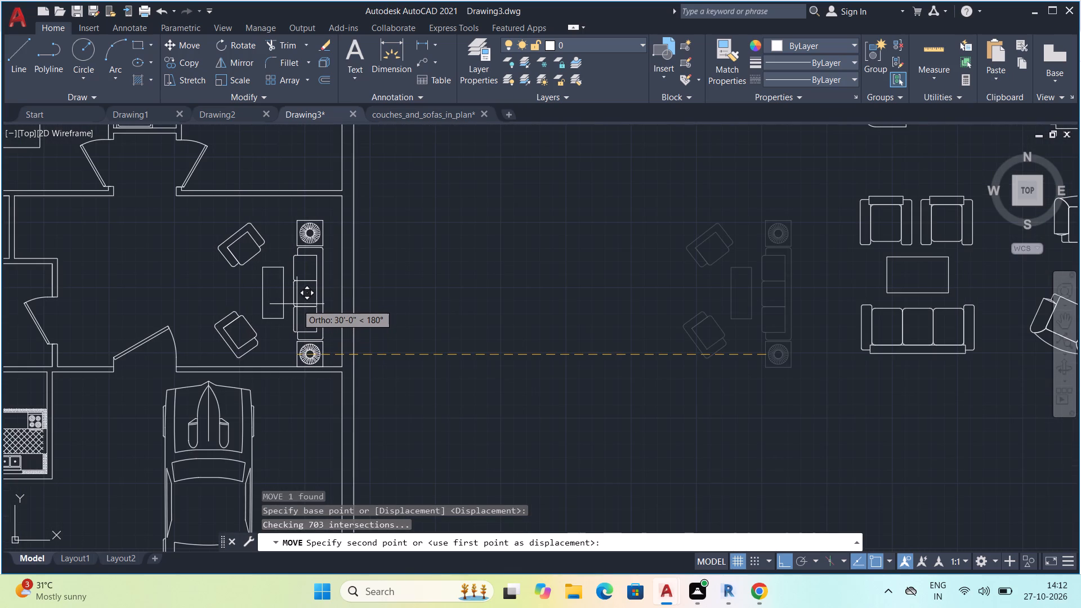
pyautogui.press('F8')
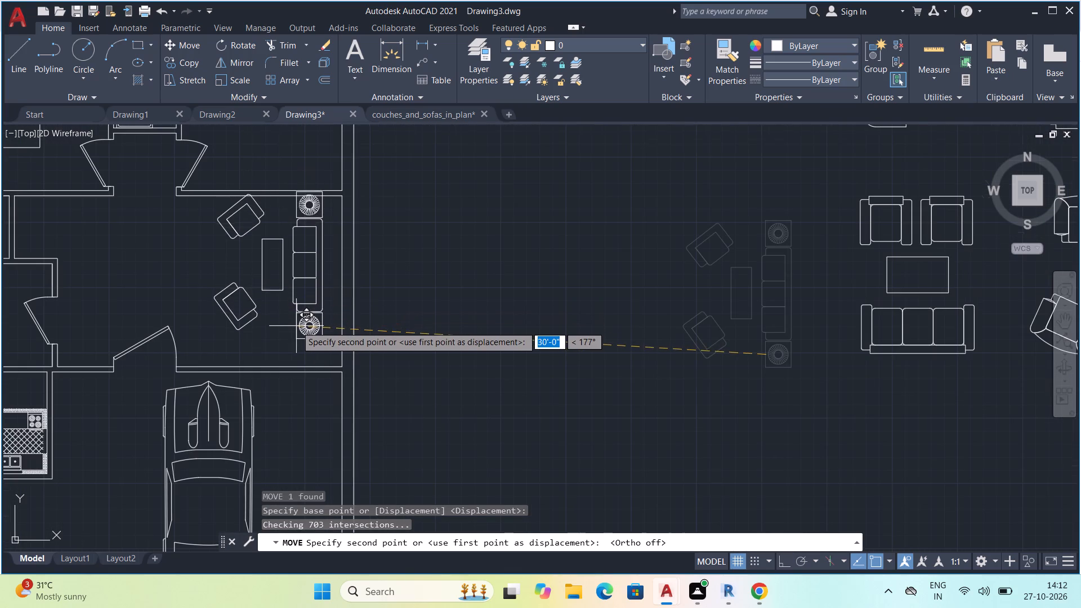
pyautogui.scroll(1, 296, 326)
pyautogui.scroll(-1, 296, 337)
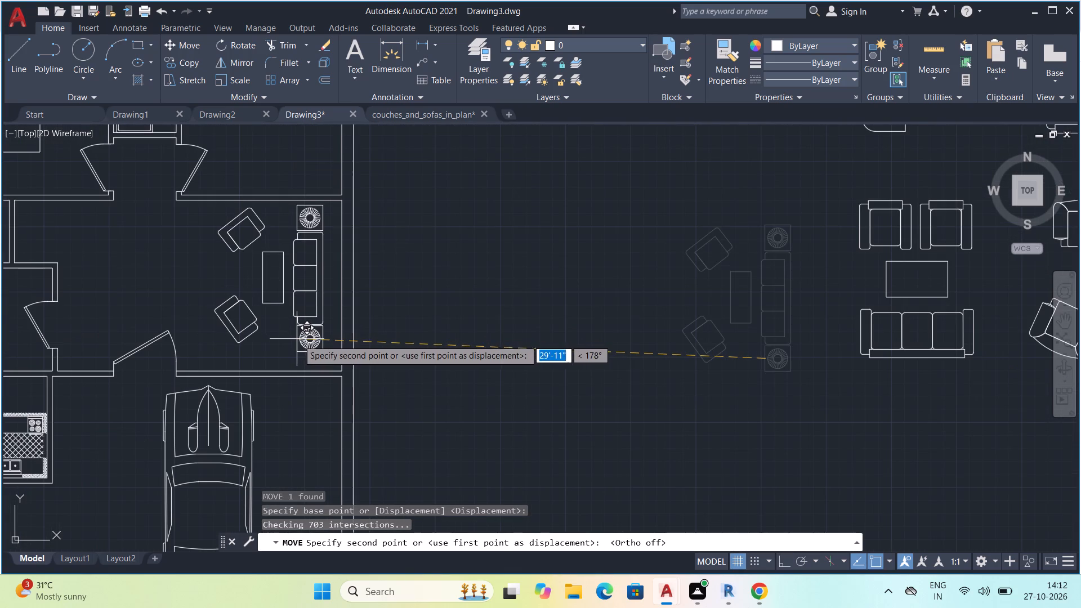
pyautogui.click(489, 353)
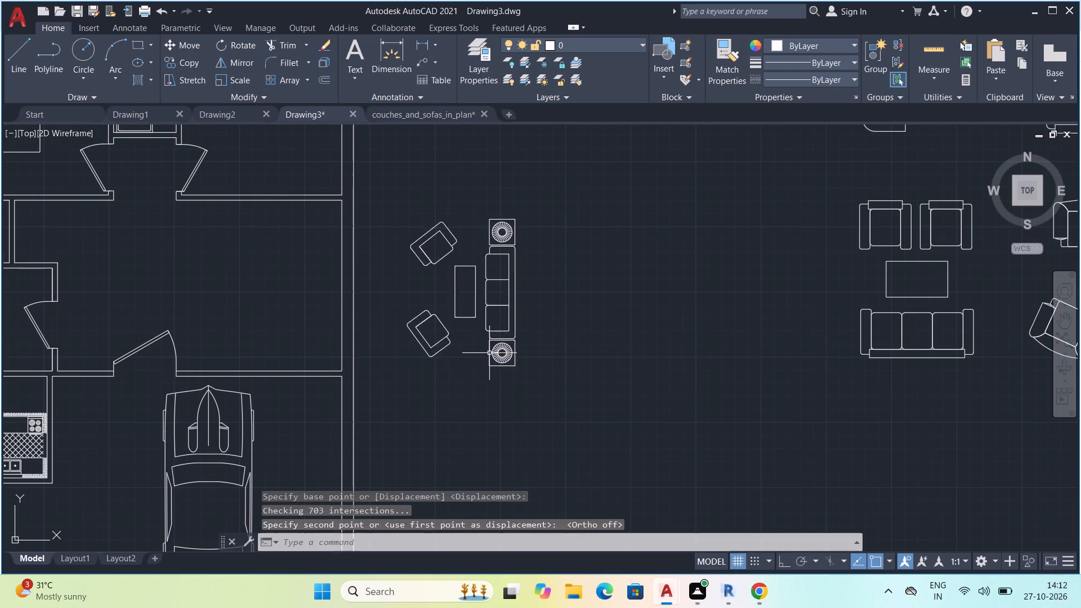
# Scale the sofa set down to roughly 65% of its size from the north corner of its upper armchair.
pyautogui.click(486, 318)
pyautogui.write('sc')
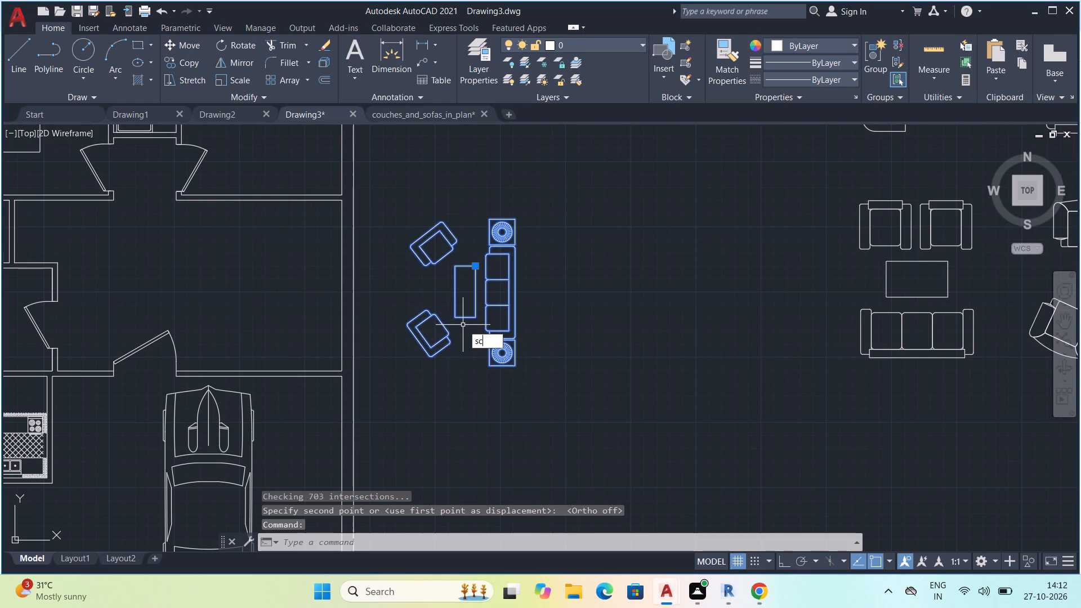
pyautogui.press('space')
pyautogui.click(438, 224)
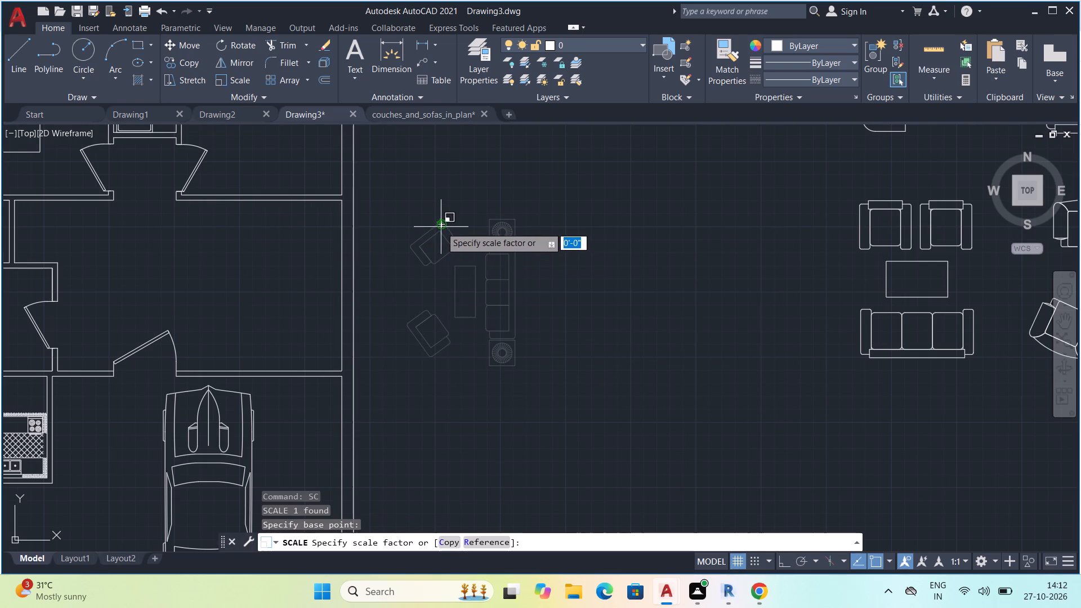
pyautogui.doubleClick(469, 265)
pyautogui.click(474, 265)
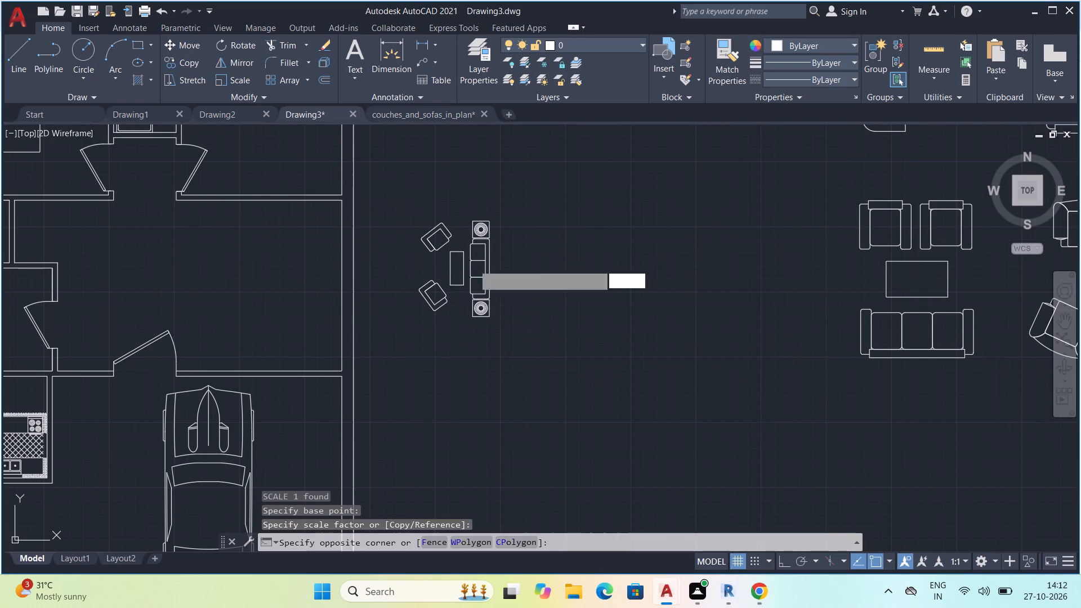
# Move the reduced sofa set about 9'-8" west into the central room, with the sofa backing onto the east wall.
pyautogui.click(463, 270)
pyautogui.press('m')
pyautogui.press('space')
pyautogui.click(463, 270)
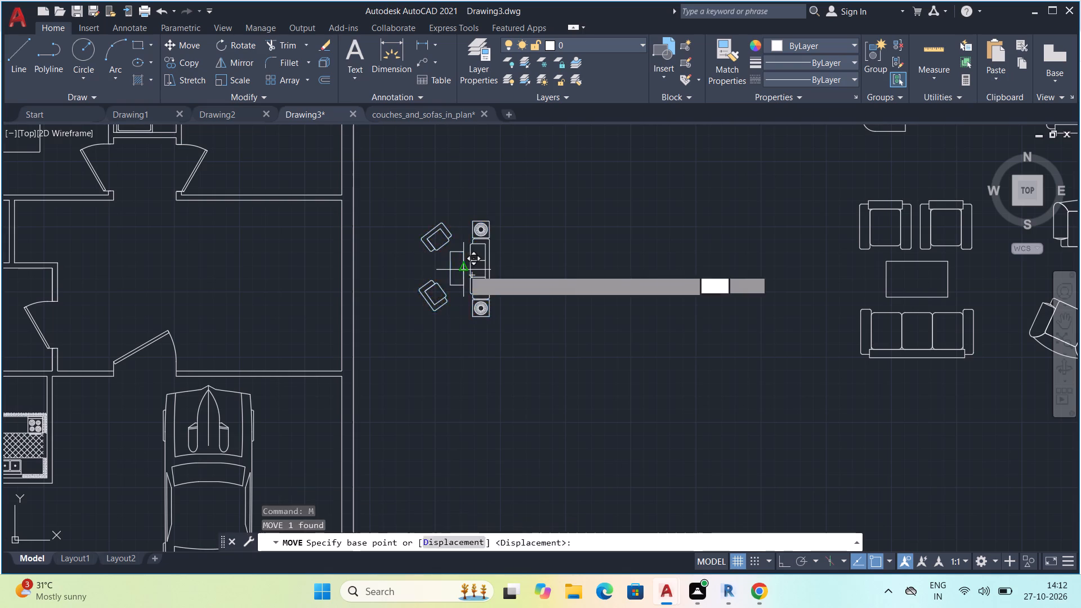
pyautogui.scroll(2, 312, 280)
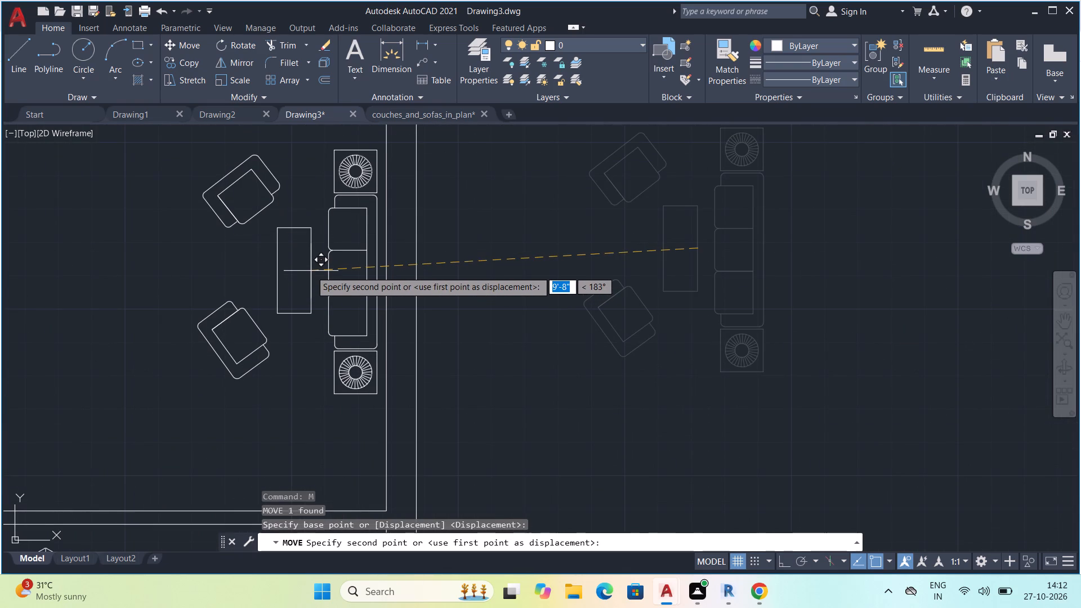
pyautogui.click(311, 267)
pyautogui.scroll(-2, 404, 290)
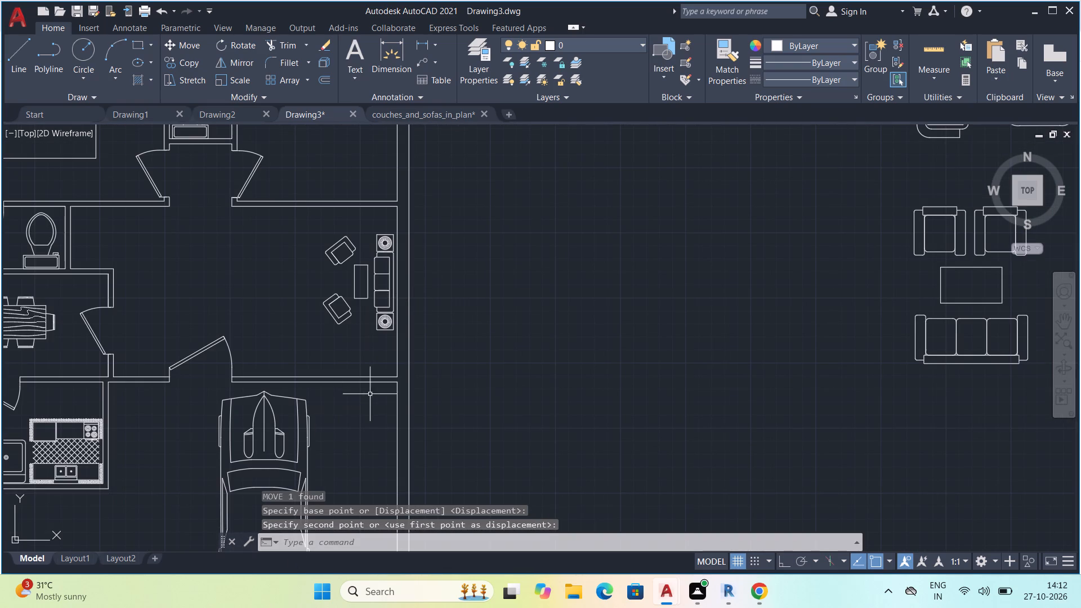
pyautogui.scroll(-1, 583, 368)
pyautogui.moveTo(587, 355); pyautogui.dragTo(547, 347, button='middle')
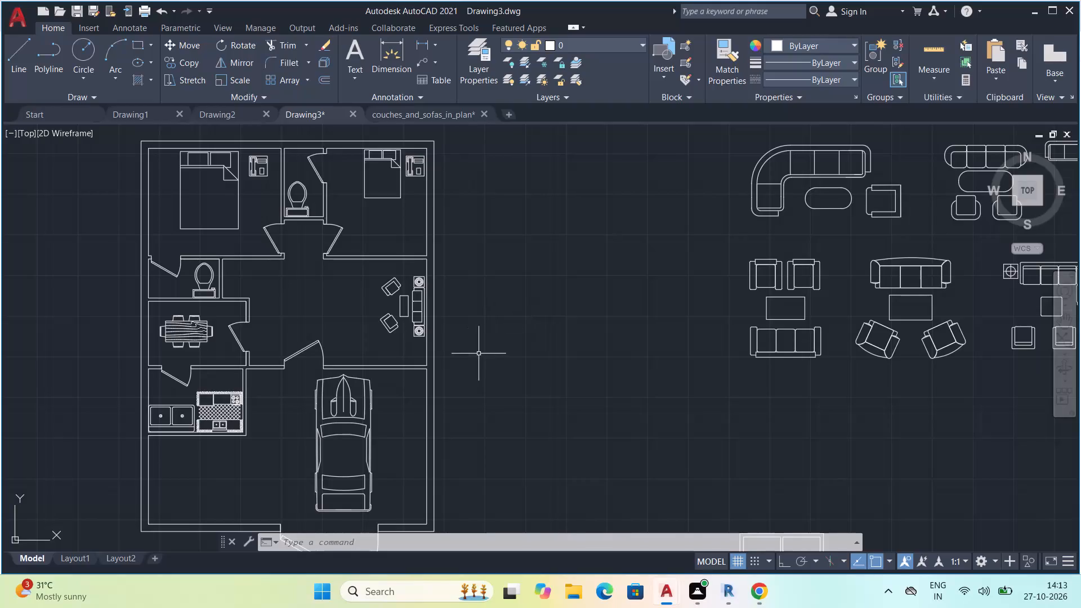
# Erase the leftover sofa and couch blocks east of the house together with the spare double sink below them.
pyautogui.scroll(-1, 531, 399)
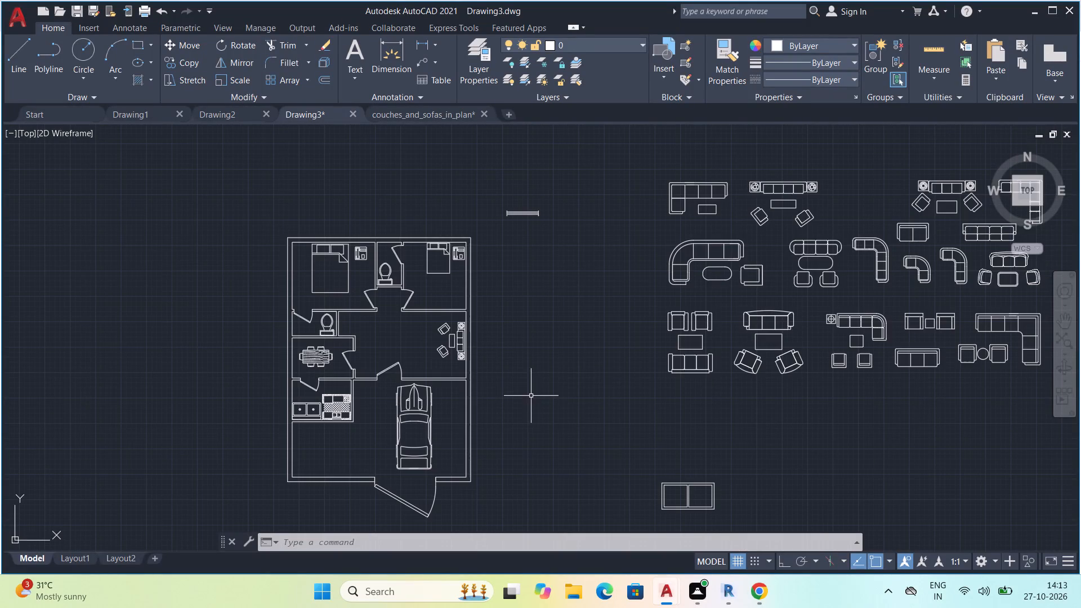
pyautogui.moveTo(555, 406); pyautogui.dragTo(485, 392, button='middle')
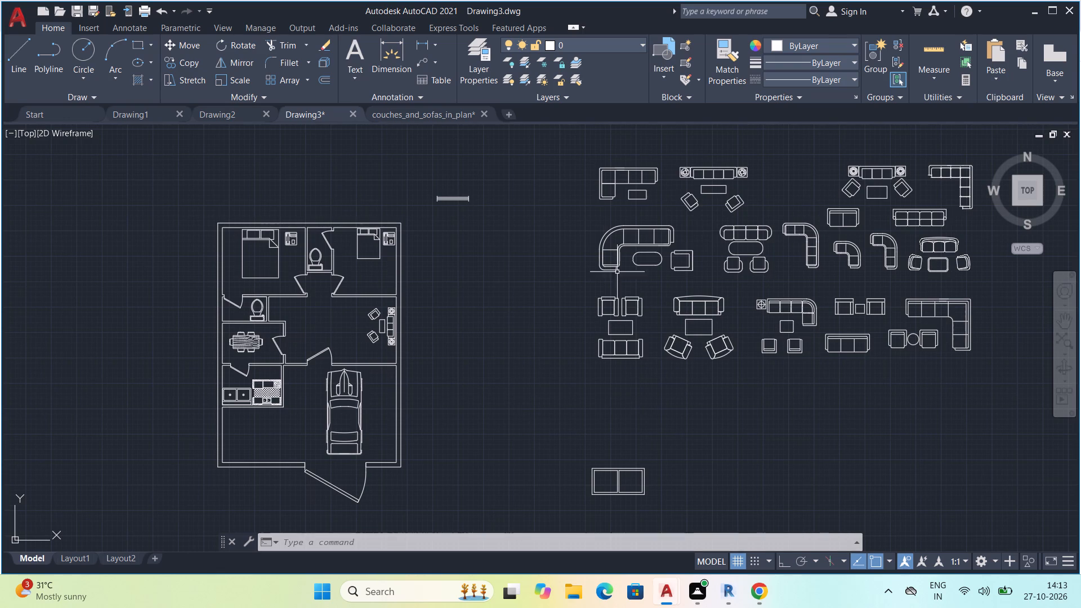
pyautogui.click(574, 136)
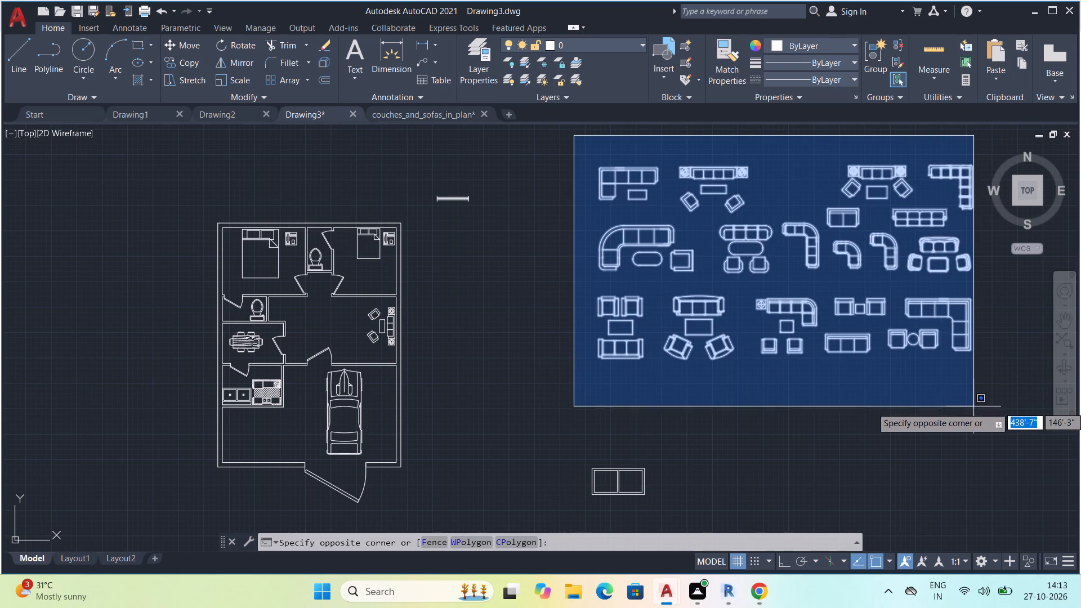
pyautogui.click(978, 413)
pyautogui.moveTo(478, 422); pyautogui.dragTo(503, 427)
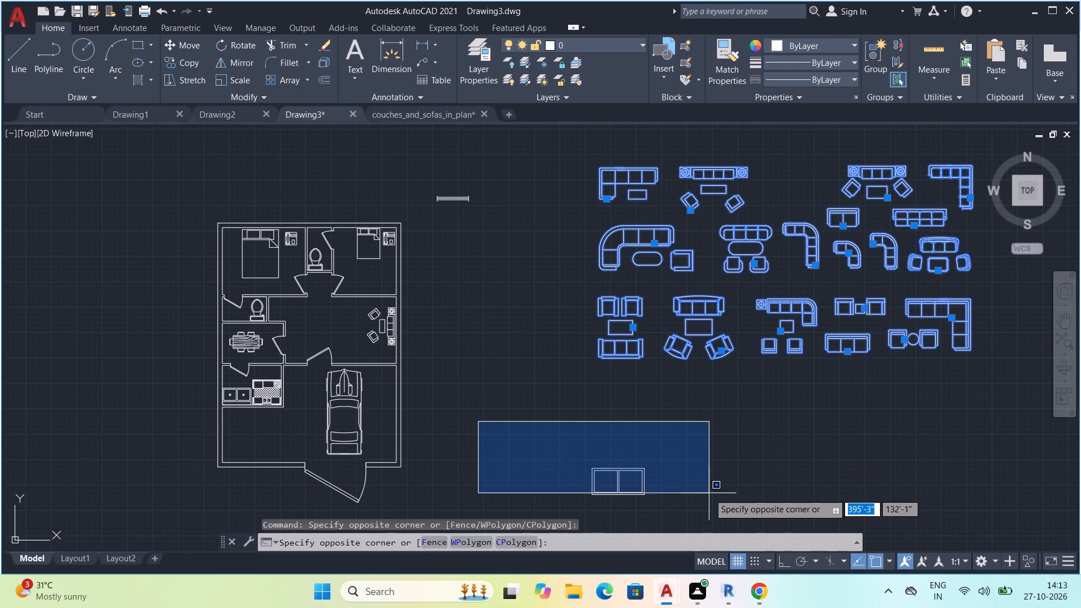
pyautogui.click(712, 496)
pyautogui.press('e')
pyautogui.press('space')
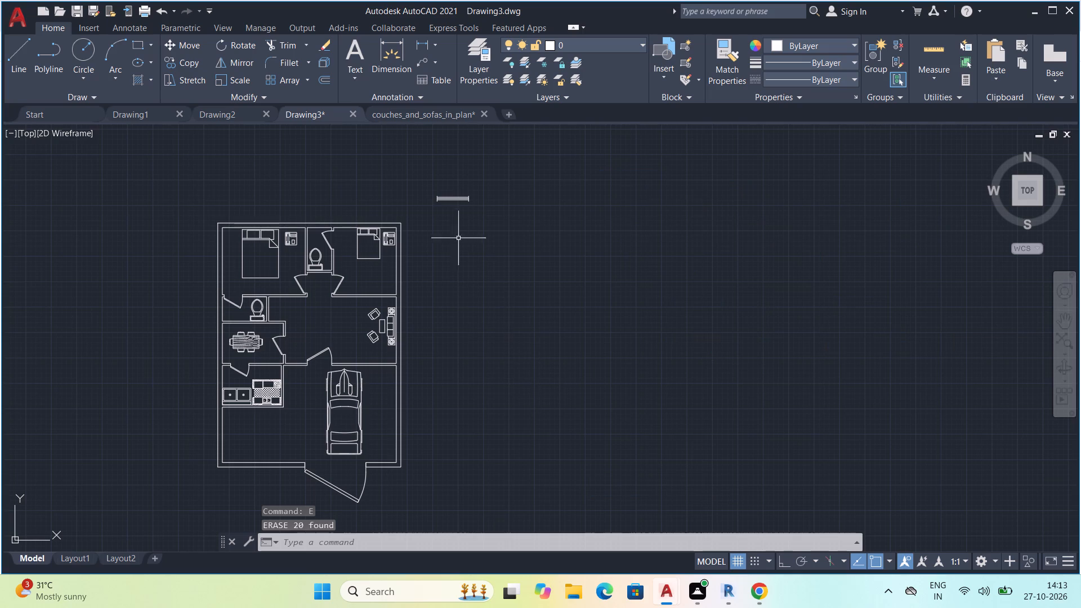
# Move the spare window block to the open space outside the house's east wall, level with the northeast bedroom.
pyautogui.scroll(1, 454, 232)
pyautogui.moveTo(393, 191); pyautogui.dragTo(502, 305, button='middle')
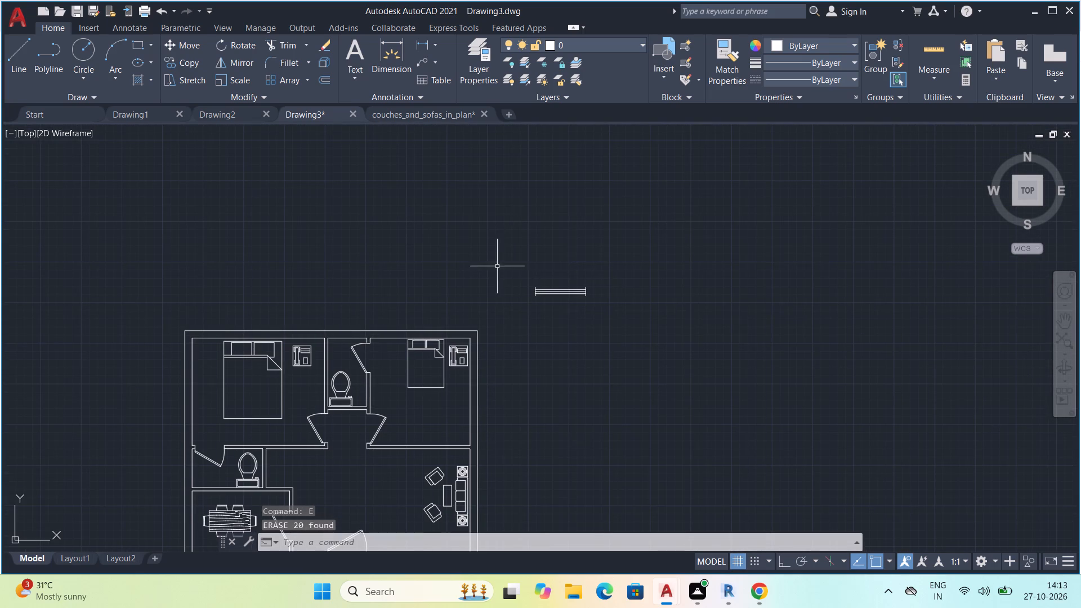
pyautogui.moveTo(497, 266); pyautogui.dragTo(518, 275)
pyautogui.click(636, 324)
pyautogui.press('m')
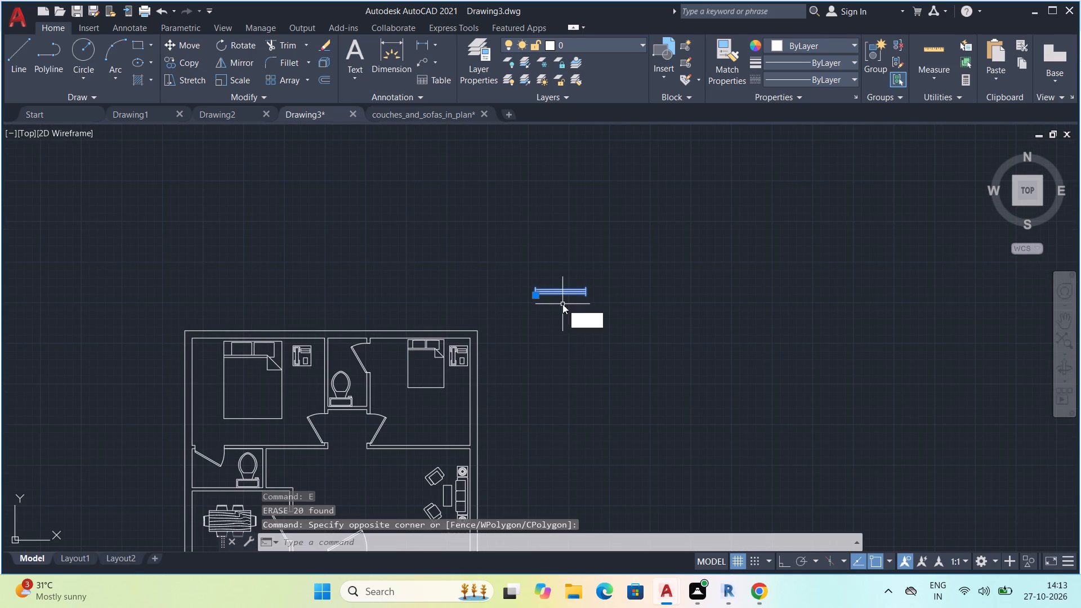
pyautogui.press('space')
pyautogui.click(551, 292)
pyautogui.scroll(3, 414, 323)
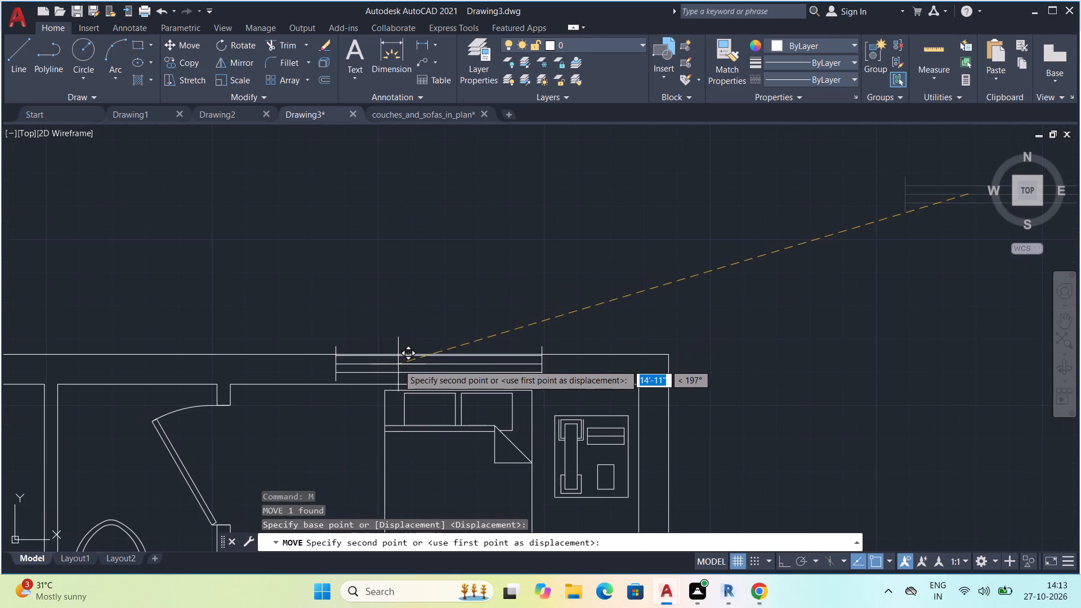
pyautogui.scroll(1, 396, 368)
pyautogui.moveTo(396, 368); pyautogui.dragTo(409, 249, button='middle')
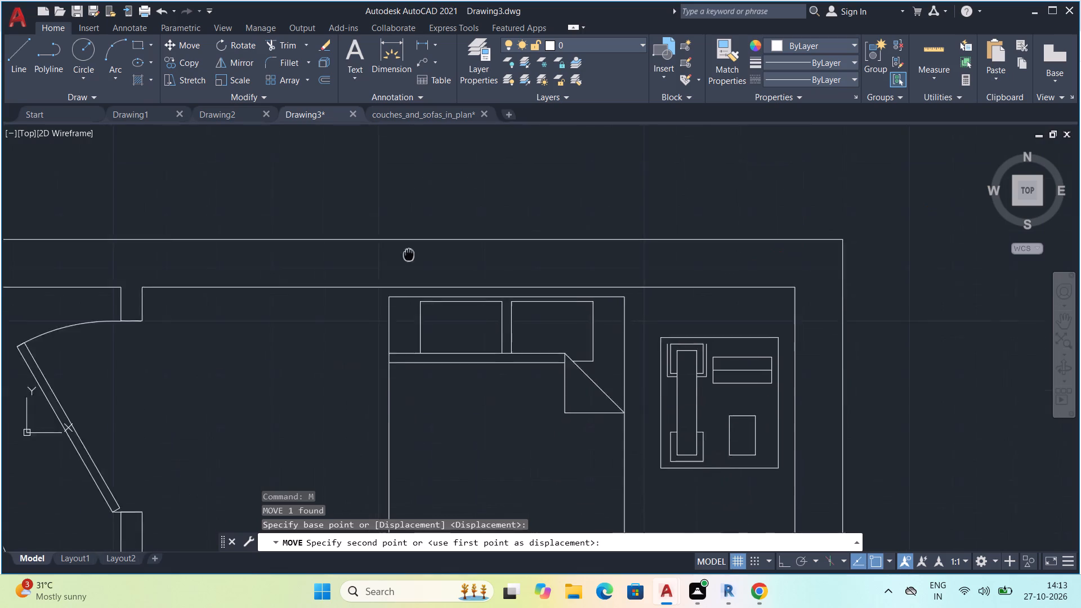
pyautogui.moveTo(409, 249); pyautogui.dragTo(416, 223, button='middle')
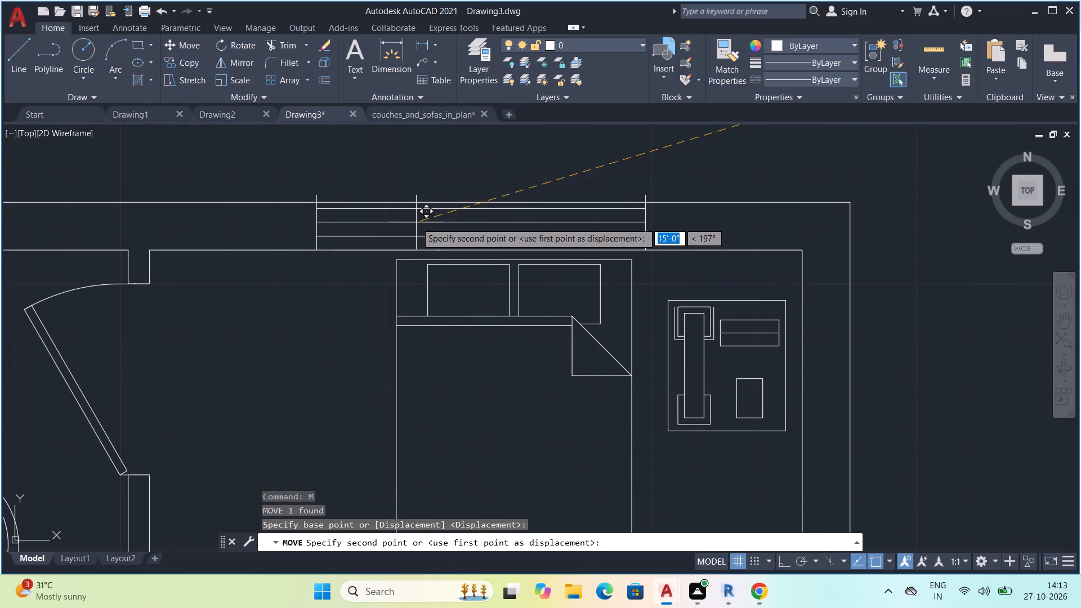
pyautogui.scroll(-3, 488, 178)
pyautogui.click(703, 216)
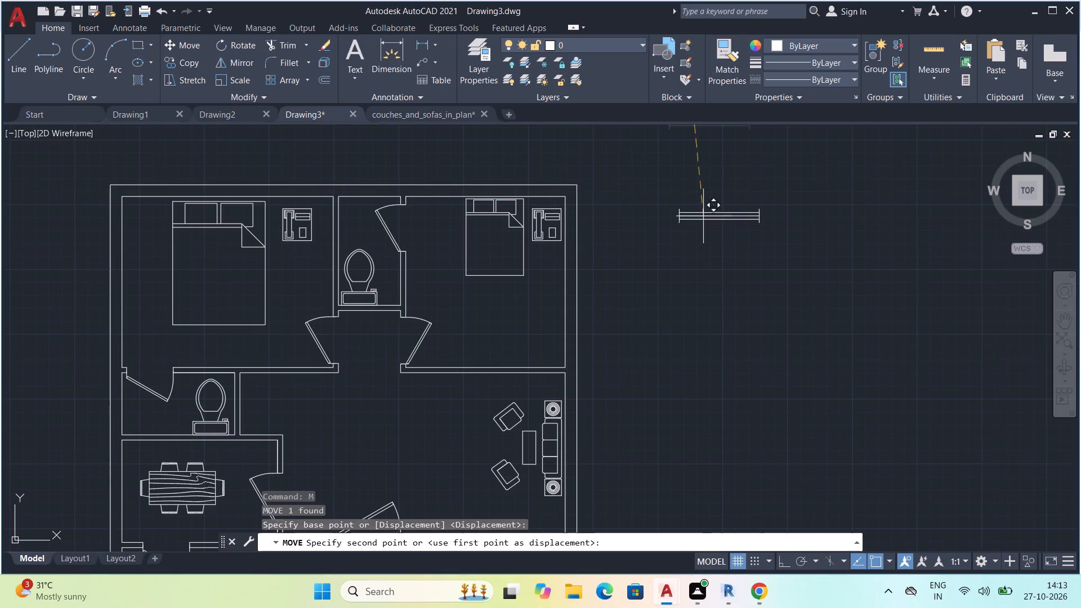
# Copy the window block from its southeast corner into the northwest bedroom's north wall, behind the double bed.
pyautogui.moveTo(627, 164); pyautogui.dragTo(634, 165)
pyautogui.click(860, 307)
pyautogui.press('c')
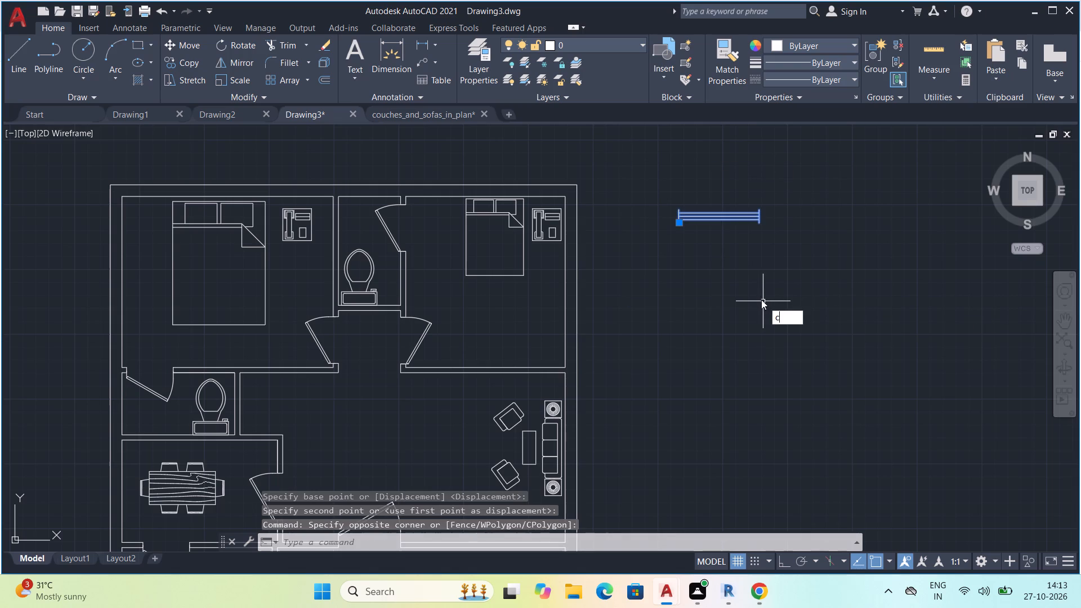
pyautogui.write('o')
pyautogui.press('space')
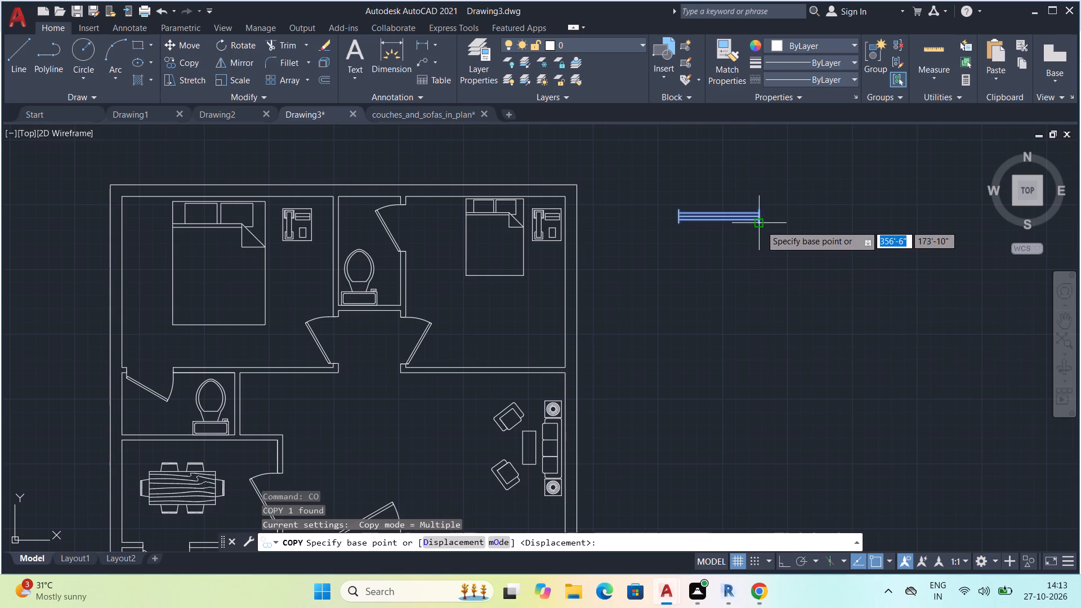
pyautogui.doubleClick(761, 225)
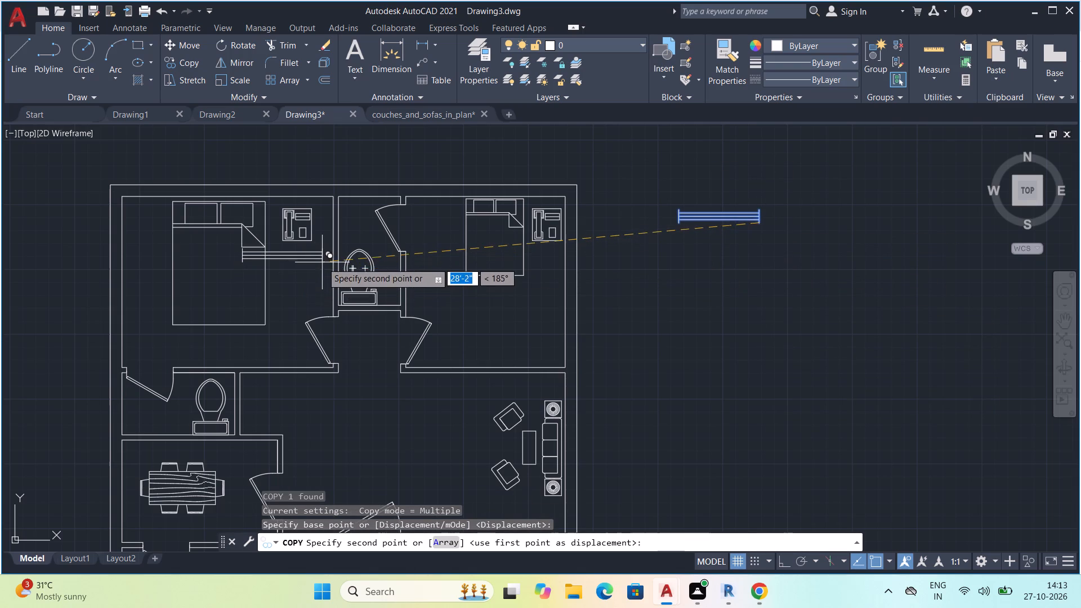
pyautogui.moveTo(322, 262); pyautogui.dragTo(486, 410, button='middle')
pyautogui.scroll(2, 418, 367)
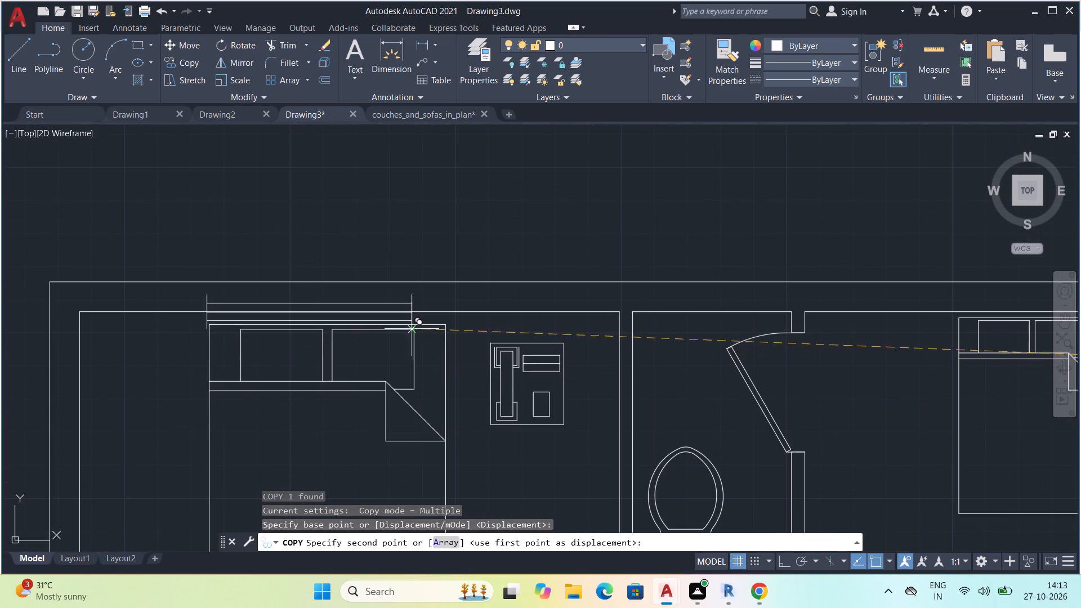
pyautogui.scroll(4, 413, 318)
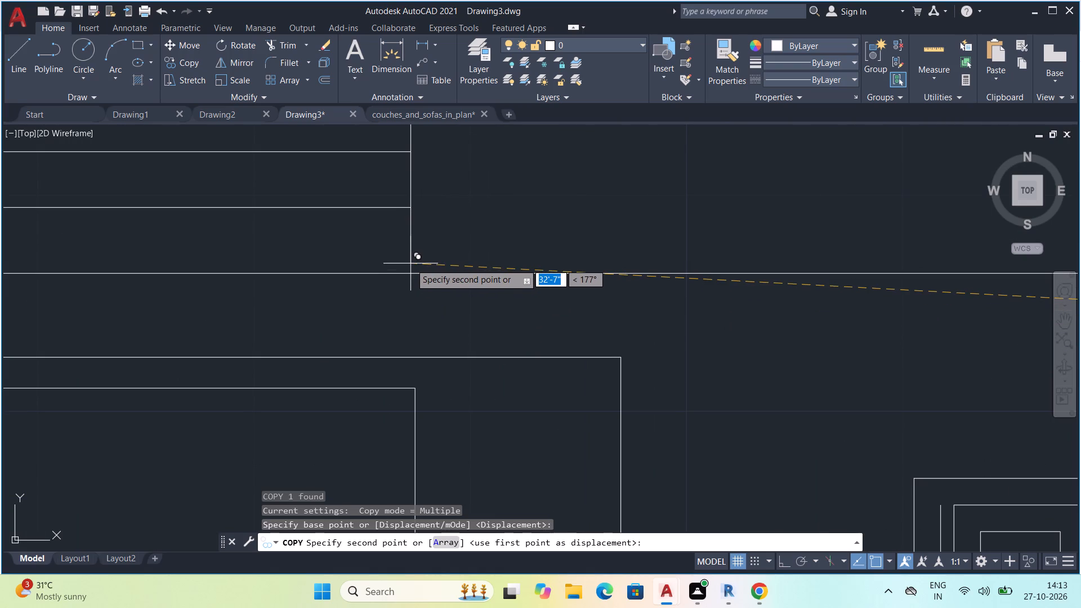
pyautogui.scroll(-1, 410, 247)
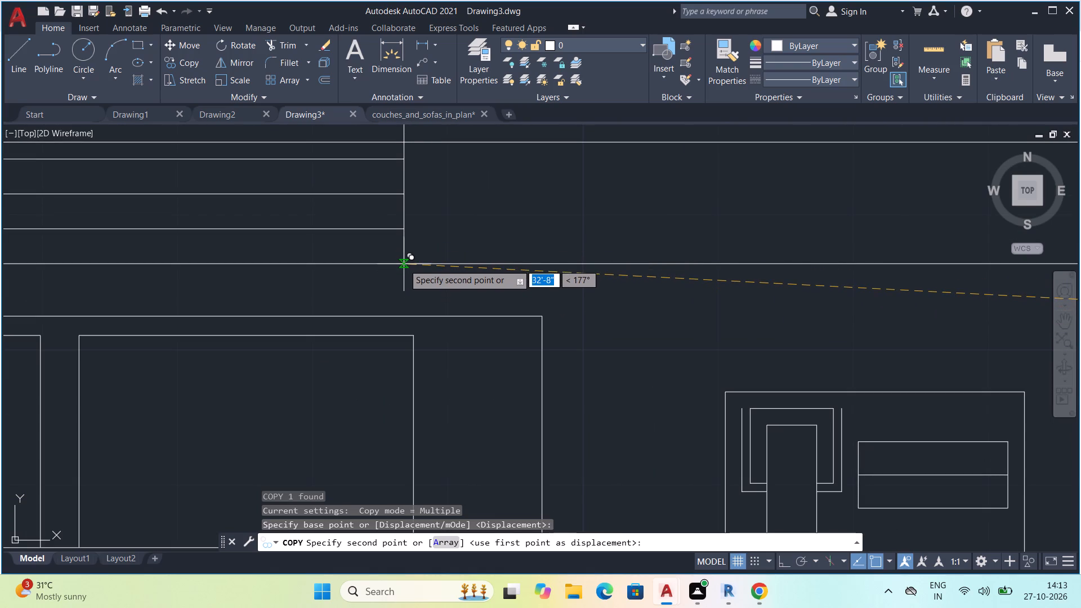
pyautogui.click(404, 264)
# Place another window copy in the northeast bedroom's north wall, at the head of the single bed.
pyautogui.scroll(-2, 481, 259)
pyautogui.scroll(-1, 587, 288)
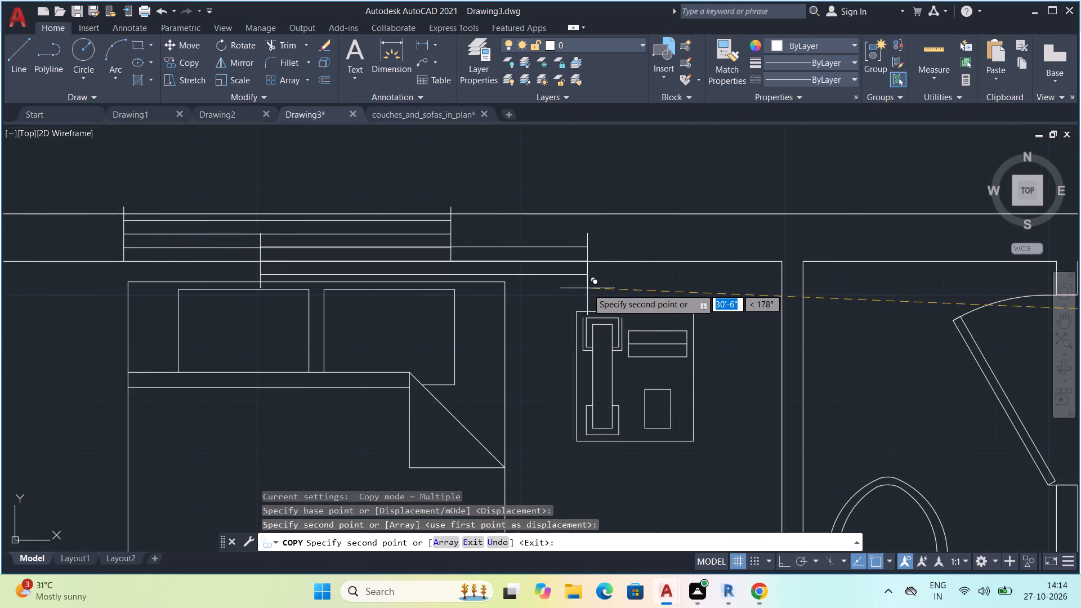
pyautogui.scroll(-1, 587, 288)
pyautogui.moveTo(794, 326); pyautogui.dragTo(457, 330, button='middle')
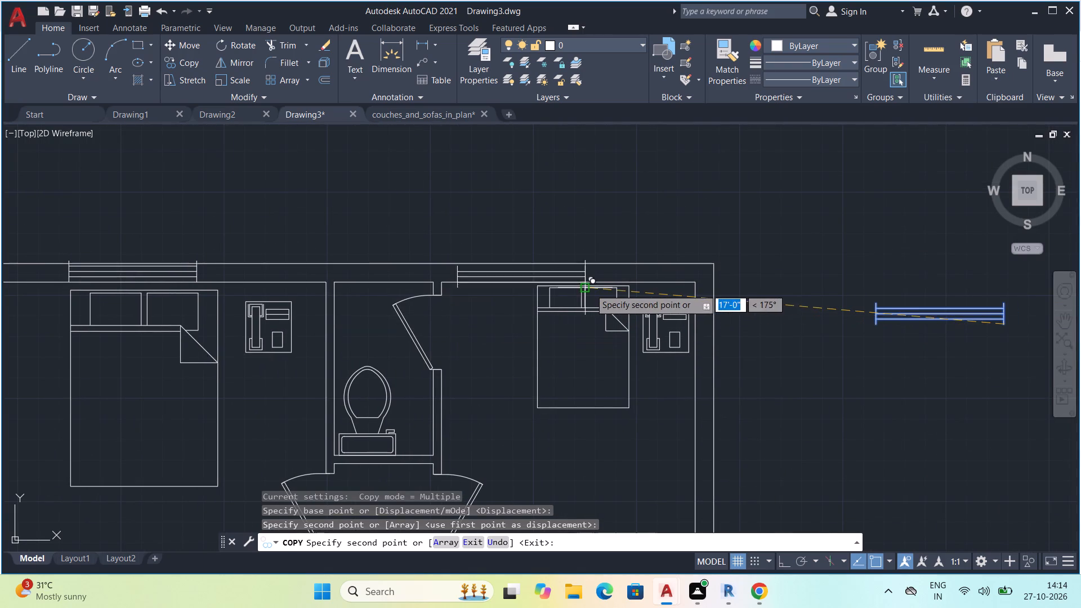
pyautogui.scroll(2, 617, 287)
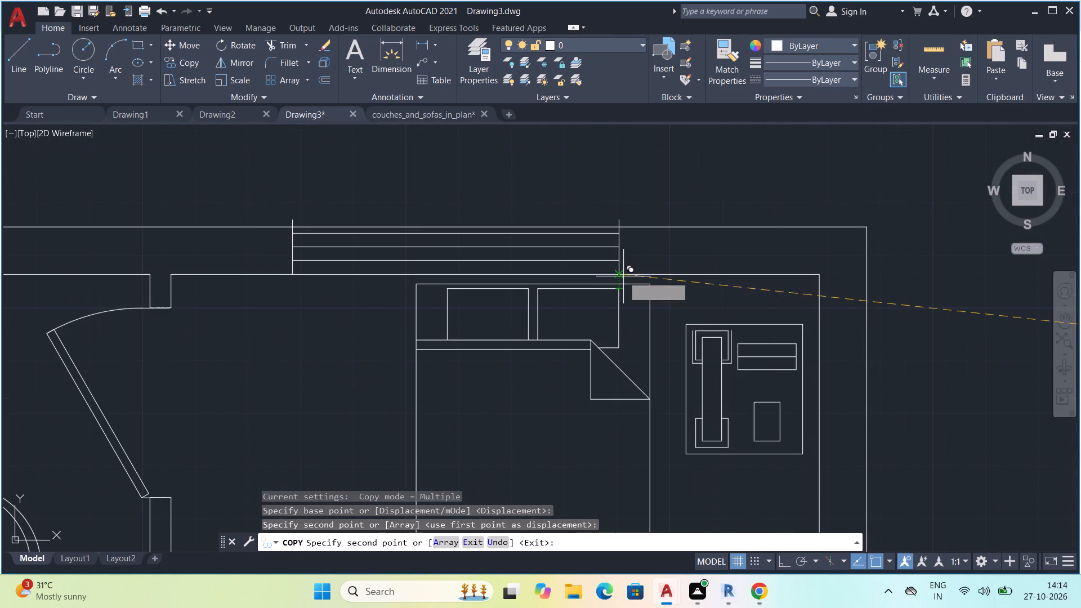
pyautogui.click(623, 276)
# Place a third window copy near the west end of the house's south wall, west of the main door, and finish copying.
pyautogui.scroll(-2, 404, 462)
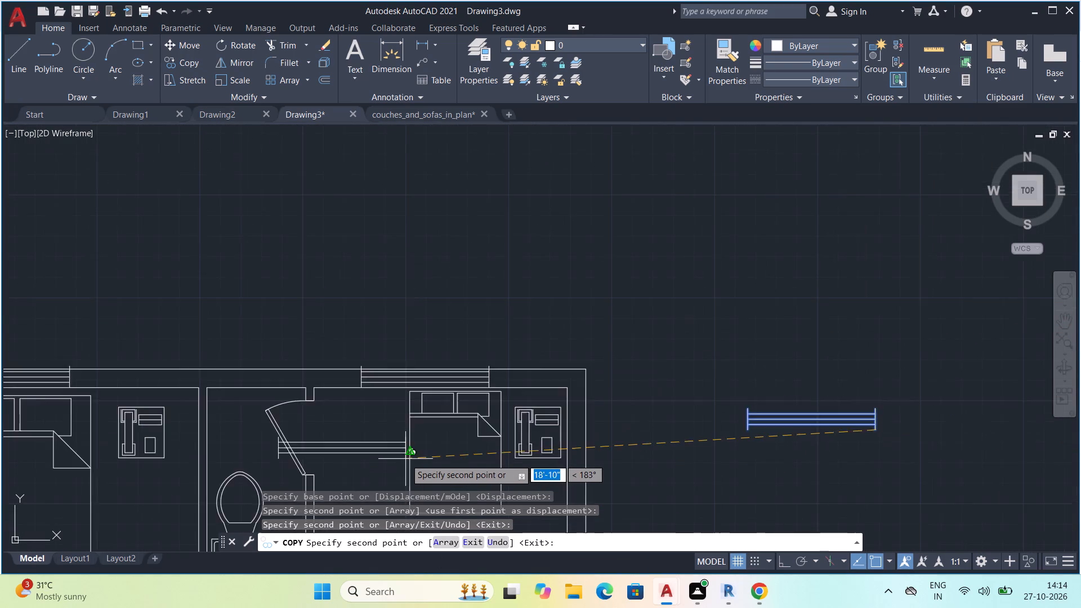
pyautogui.scroll(-2, 405, 459)
pyautogui.moveTo(415, 466); pyautogui.dragTo(413, 190, button='middle')
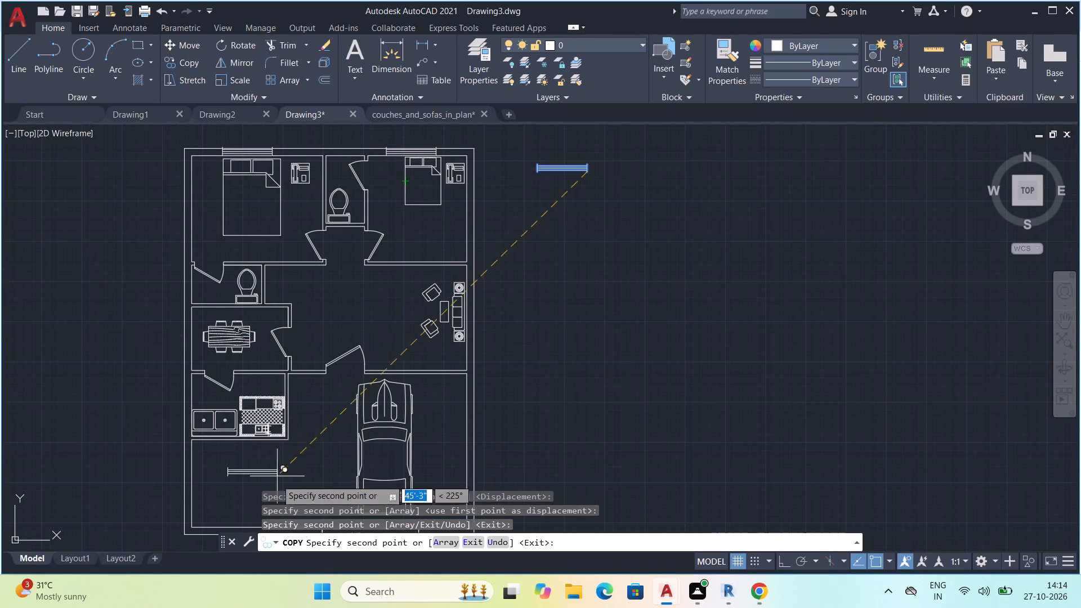
pyautogui.moveTo(275, 485); pyautogui.dragTo(377, 271, button='middle')
pyautogui.scroll(2, 347, 320)
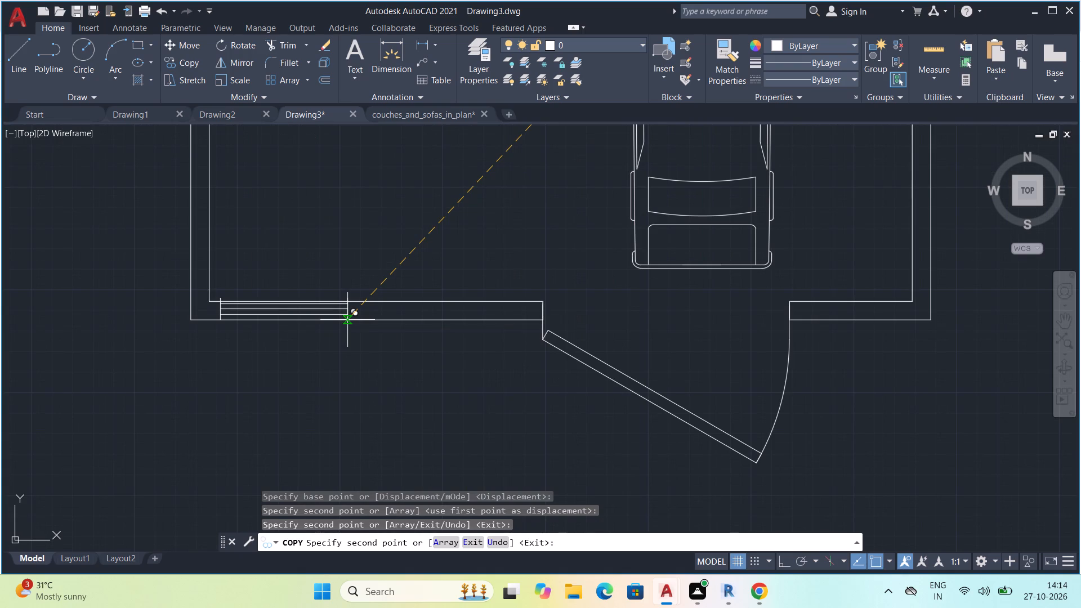
pyautogui.scroll(1, 347, 320)
pyautogui.click(349, 320)
pyautogui.scroll(-2, 358, 283)
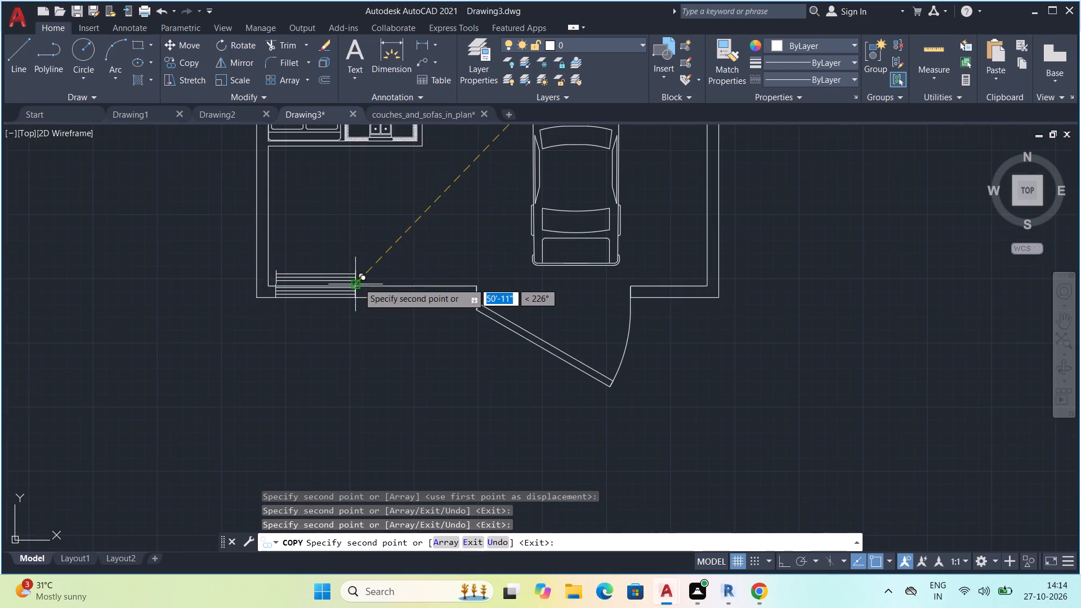
pyautogui.moveTo(367, 241); pyautogui.dragTo(359, 424, button='middle')
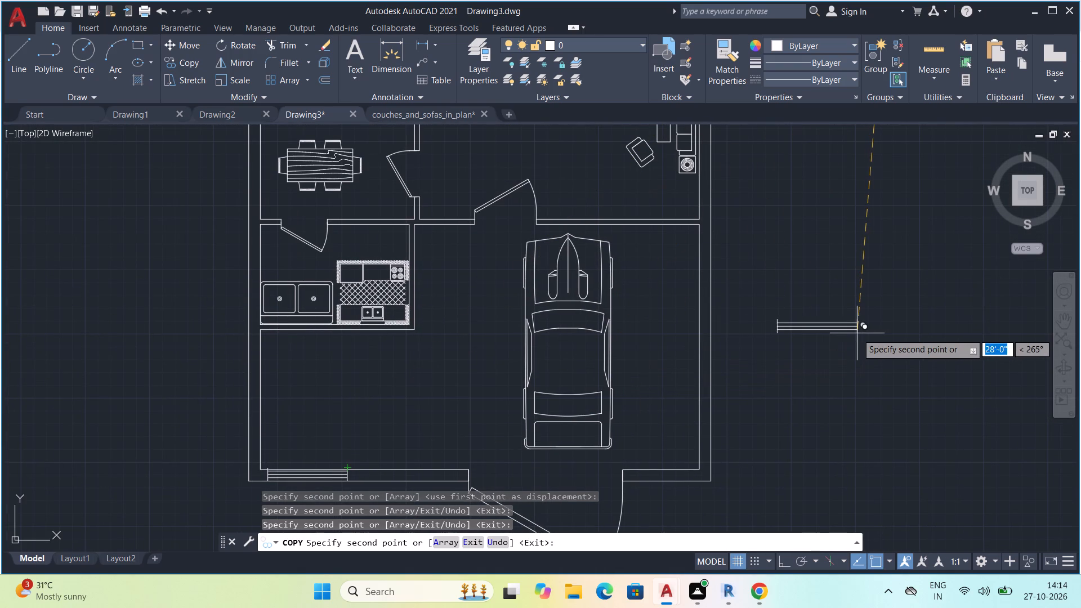
pyautogui.press('Escape')
# Rotate the spare window 90° counterclockwise about its southeast corner with Ortho on, so it runs north-south.
pyautogui.scroll(-2, 803, 325)
pyautogui.moveTo(832, 308); pyautogui.dragTo(447, 397, button='middle')
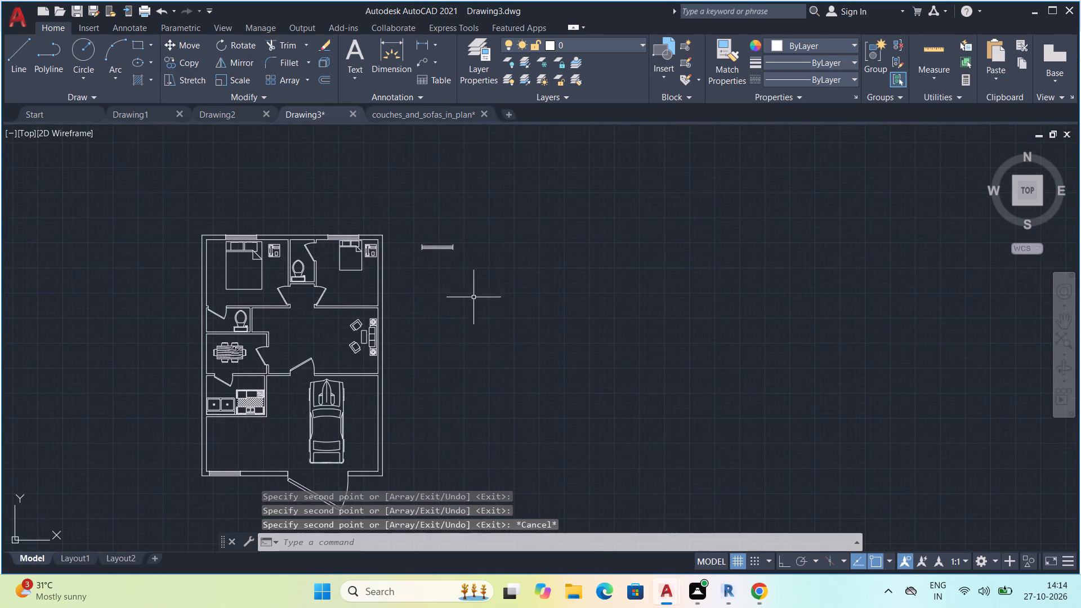
pyautogui.moveTo(401, 229); pyautogui.dragTo(413, 230)
pyautogui.doubleClick(508, 292)
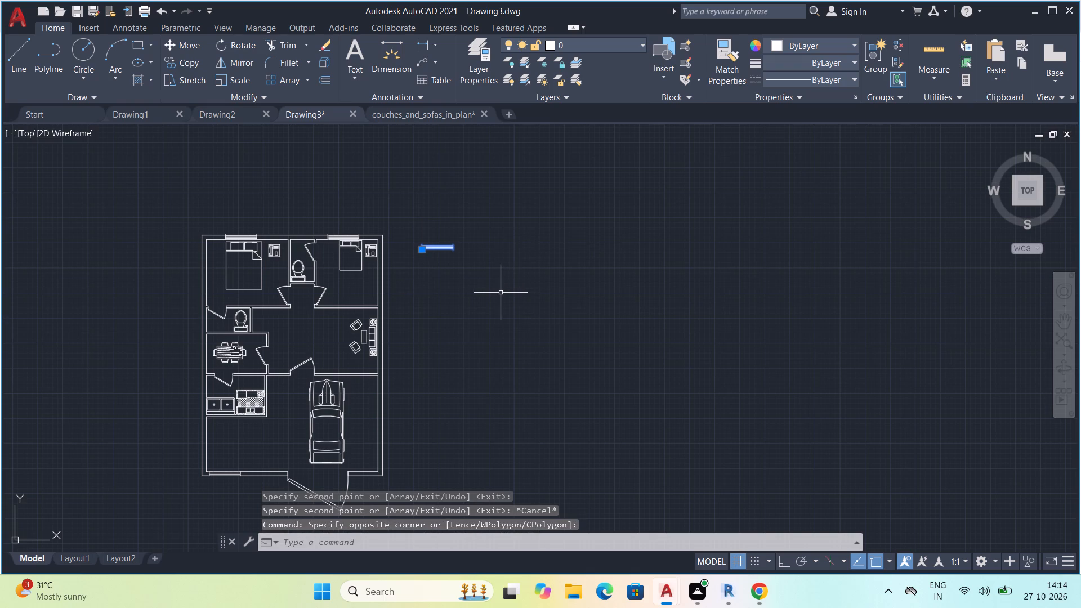
pyautogui.write('ro')
pyautogui.press('space')
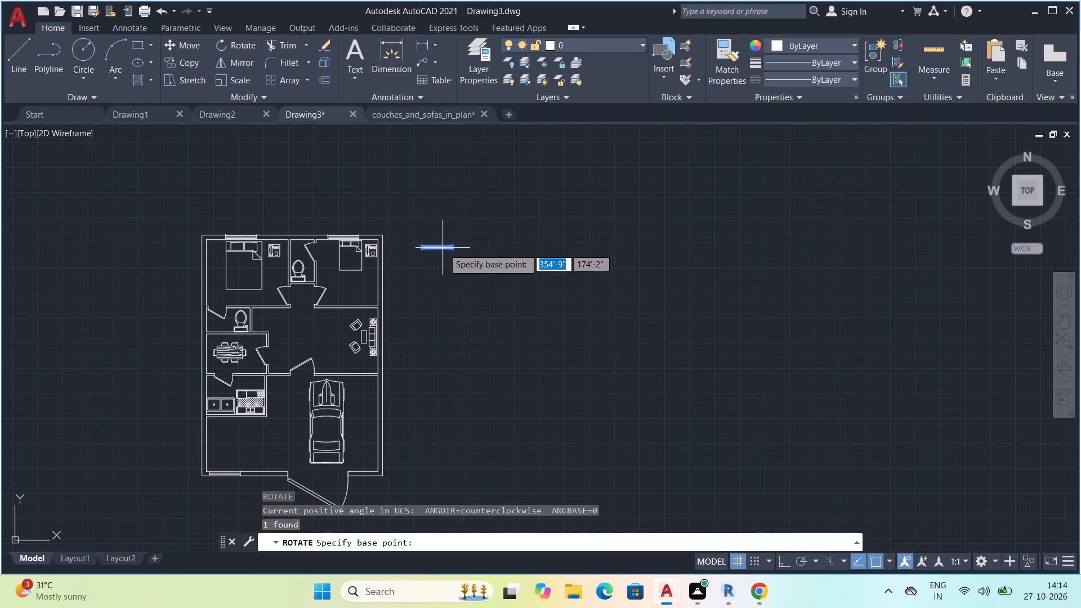
pyautogui.scroll(2, 448, 248)
pyautogui.doubleClick(461, 250)
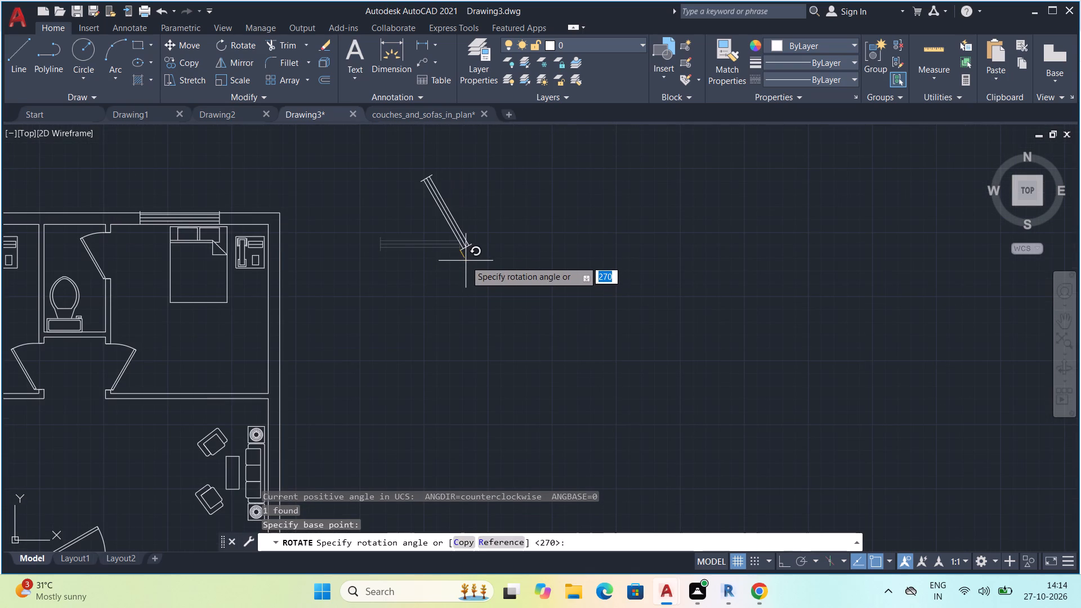
pyautogui.press('F8')
pyautogui.click(465, 219)
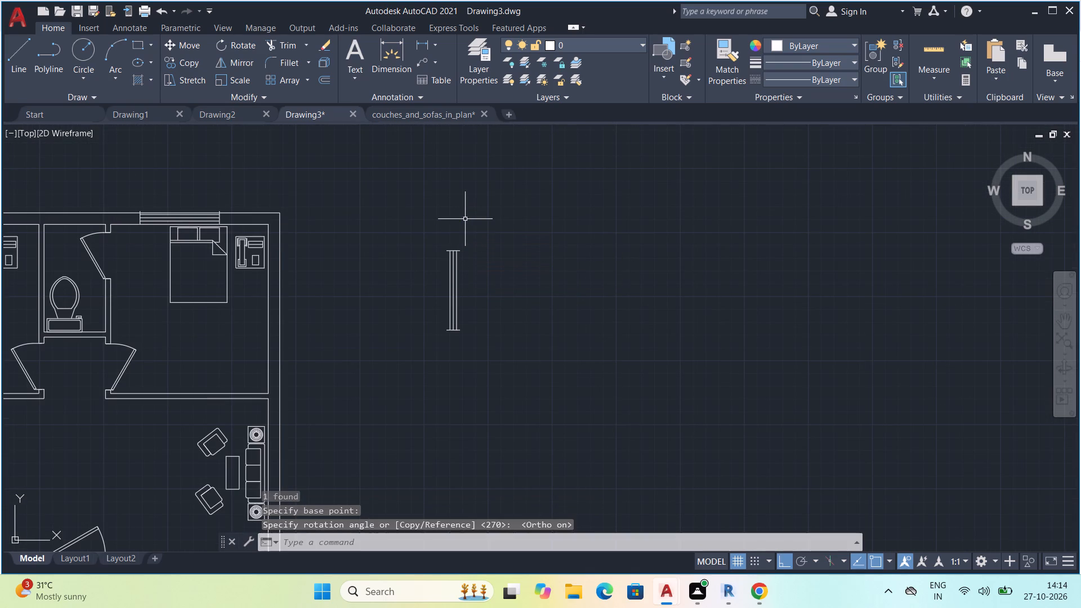
# Copy the north-south window from its southwest corner into the living room's east wall behind the sofa, with Ortho off.
pyautogui.moveTo(394, 235); pyautogui.dragTo(435, 260)
pyautogui.moveTo(559, 370); pyautogui.dragTo(552, 370)
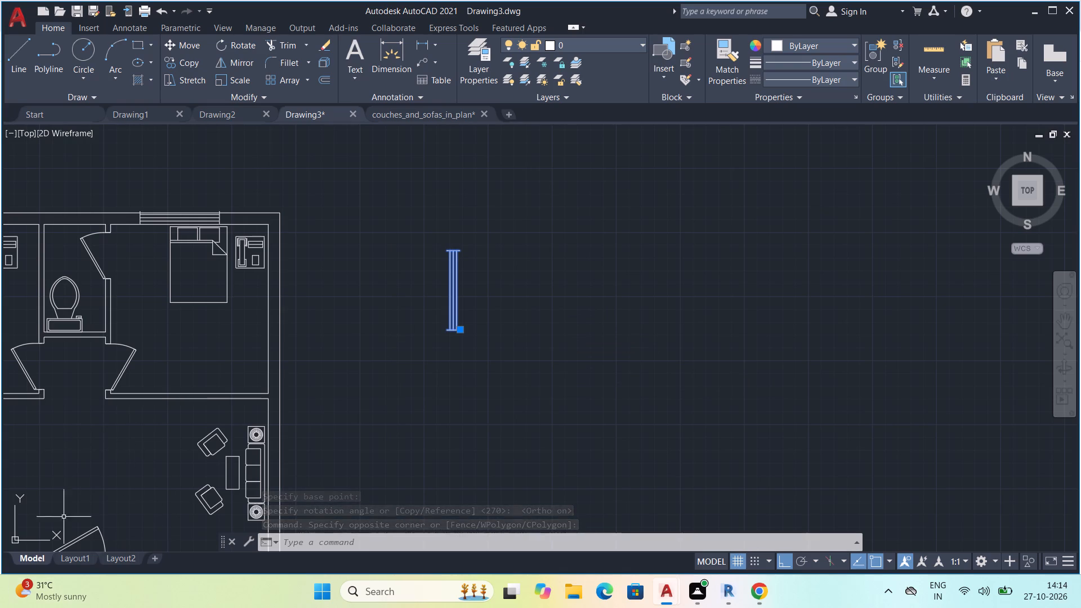
pyautogui.press('c')
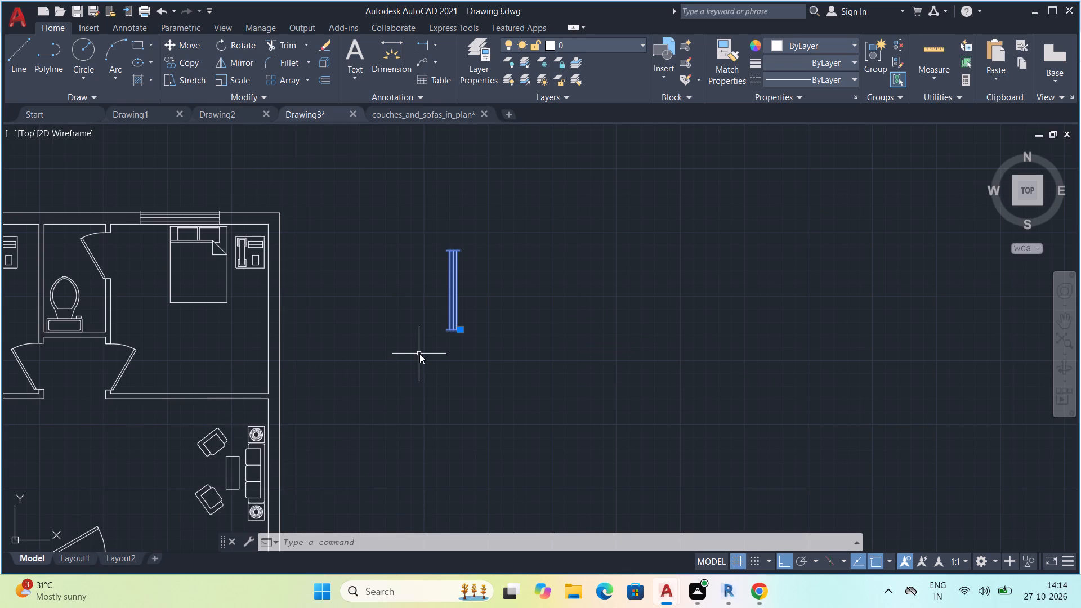
pyautogui.write('o')
pyautogui.press('space')
pyautogui.moveTo(444, 332); pyautogui.dragTo(439, 338)
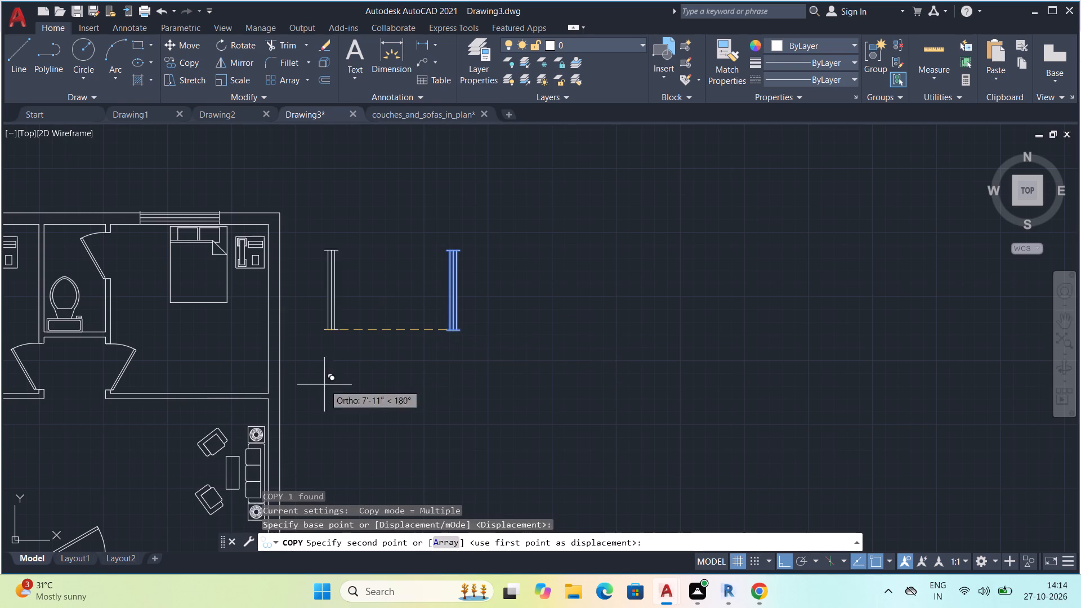
pyautogui.press('F8')
pyautogui.moveTo(289, 413); pyautogui.dragTo(313, 334, button='middle')
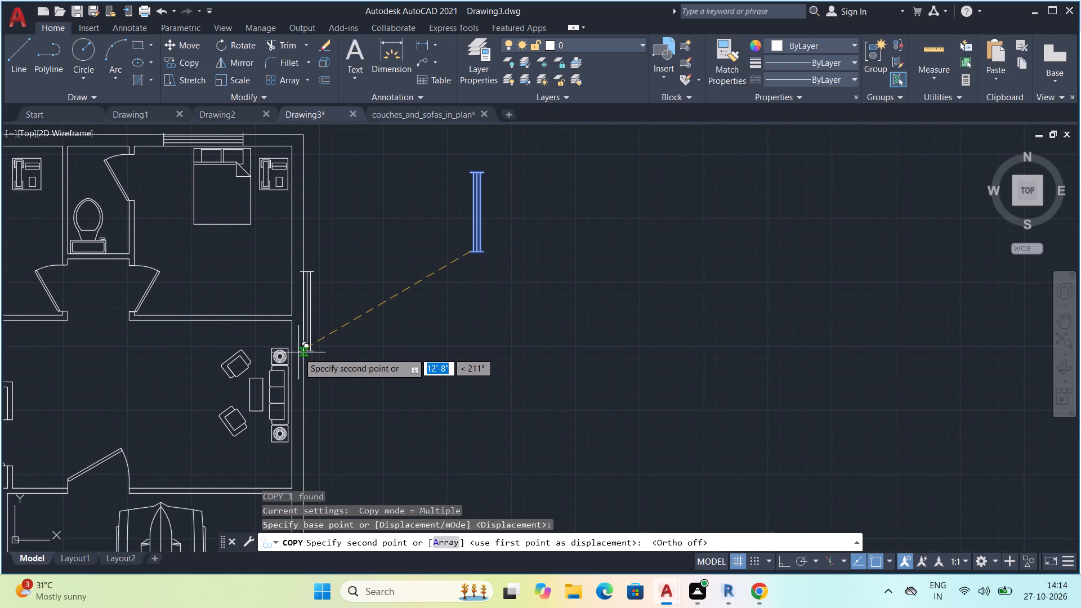
pyautogui.moveTo(309, 412); pyautogui.dragTo(347, 289, button='middle')
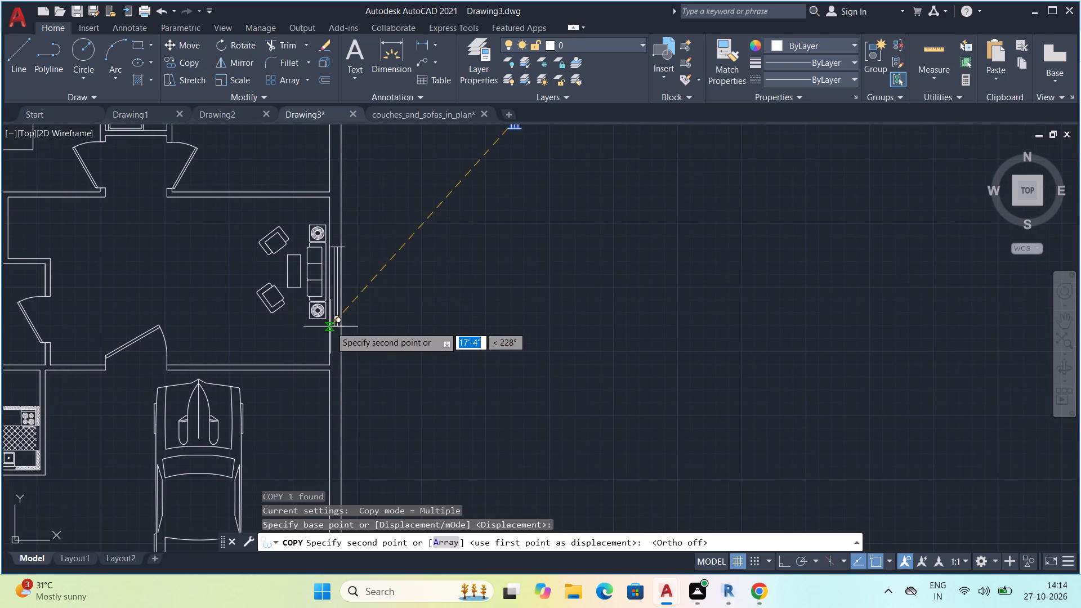
pyautogui.scroll(3, 330, 327)
pyautogui.click(325, 348)
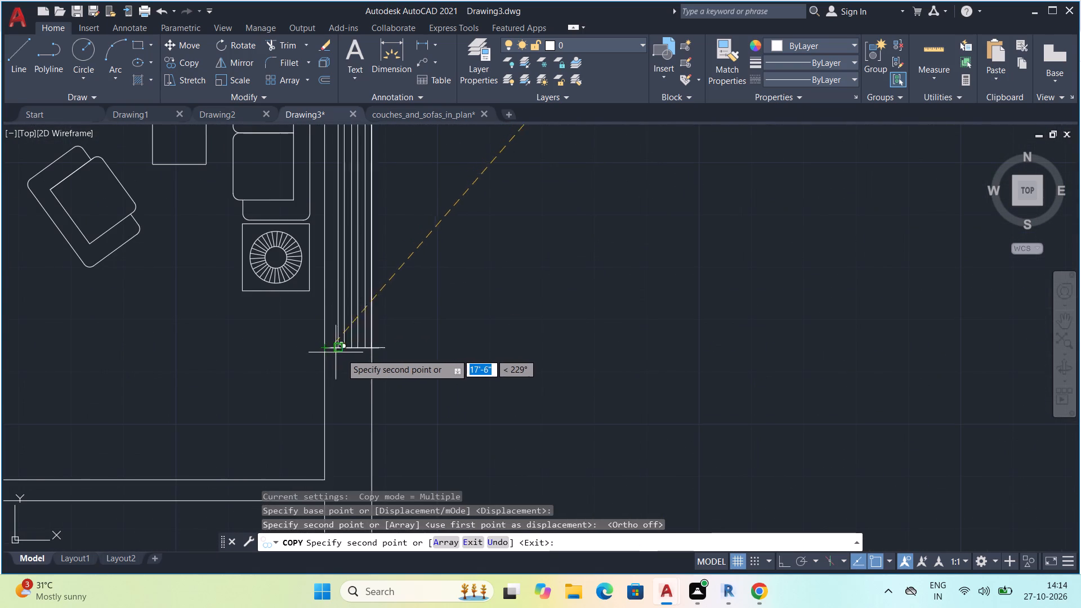
# Place another copy of the north-south window in the northwest bedroom's west wall, beside the double bed.
pyautogui.scroll(-1, 378, 370)
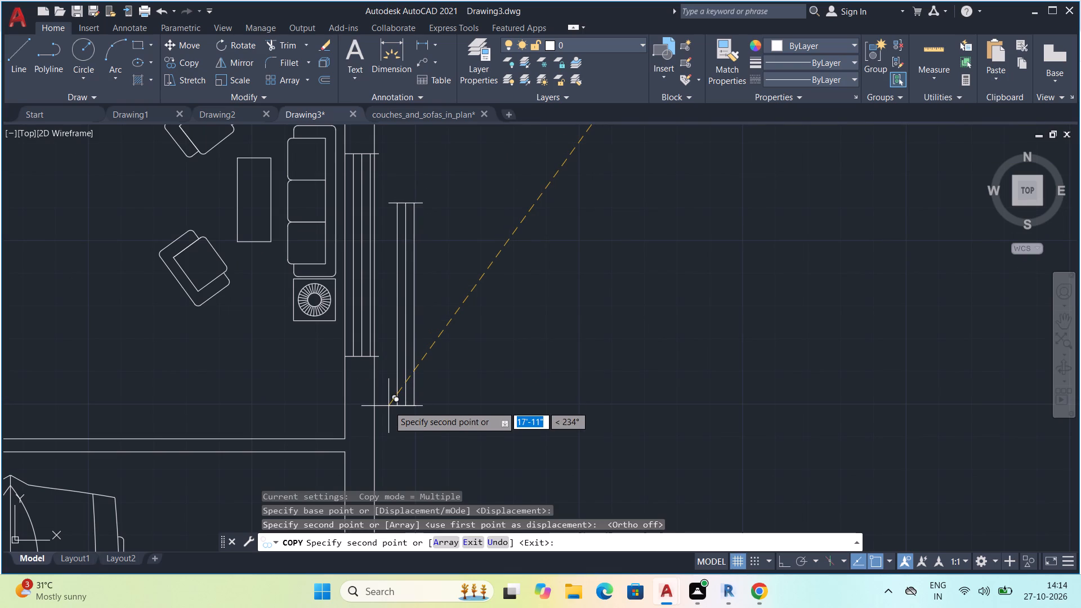
pyautogui.scroll(-3, 323, 437)
pyautogui.moveTo(252, 404); pyautogui.dragTo(457, 395, button='middle')
pyautogui.scroll(1, 287, 319)
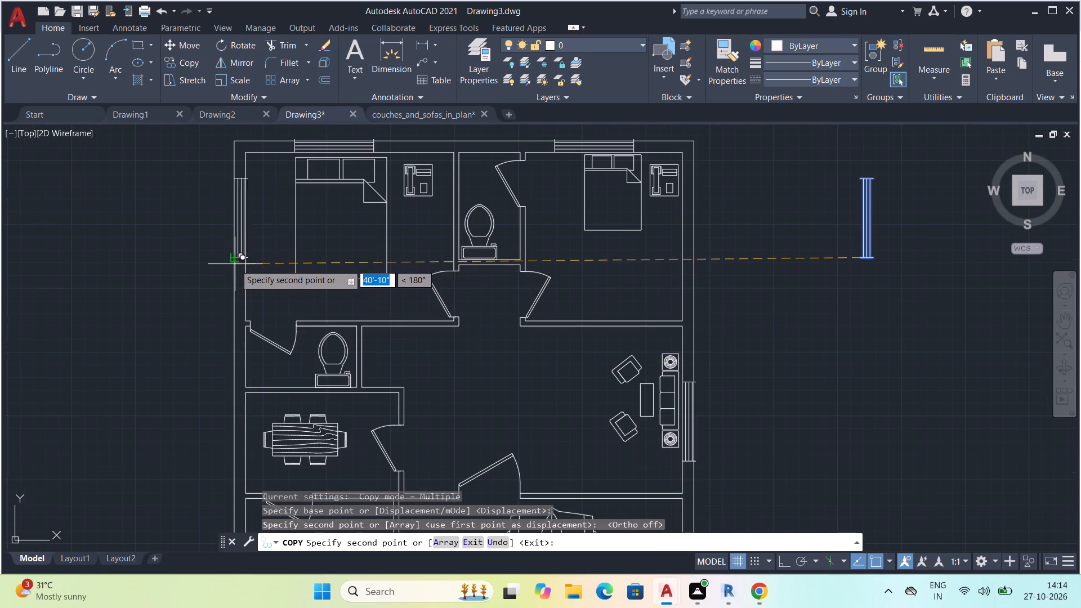
pyautogui.scroll(3, 234, 263)
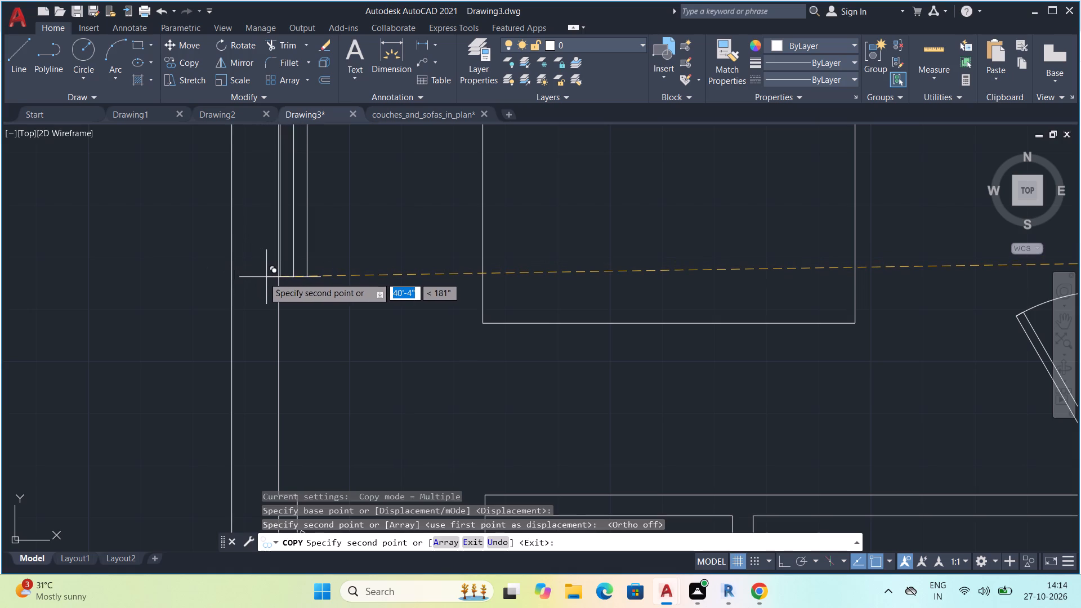
pyautogui.doubleClick(232, 277)
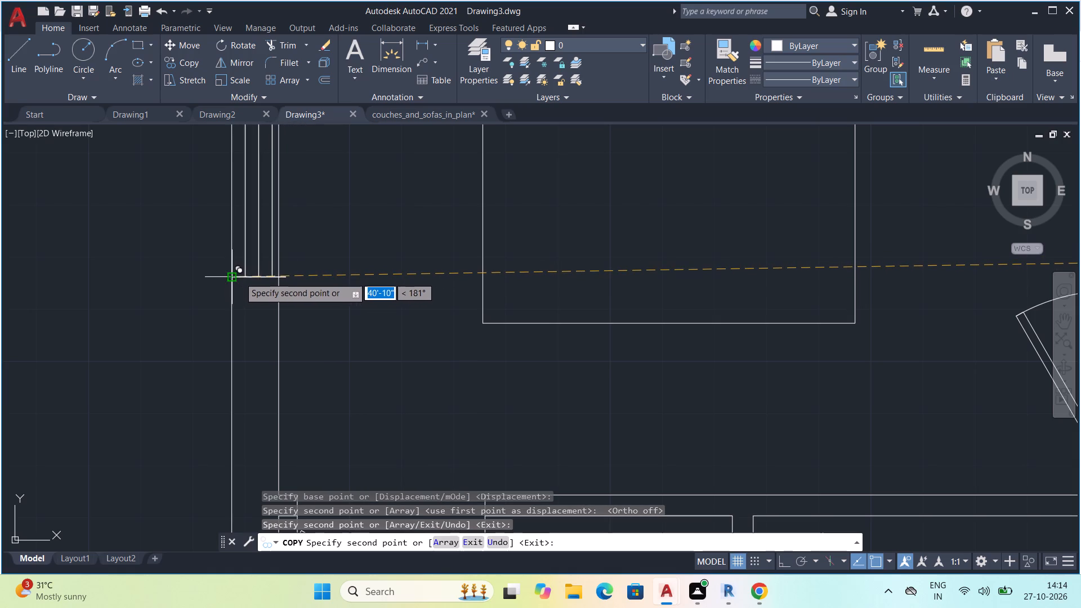
# Place a window copy in the dining room's west wall, beside the dining table.
pyautogui.scroll(-3, 323, 323)
pyautogui.moveTo(336, 349); pyautogui.dragTo(351, 221, button='middle')
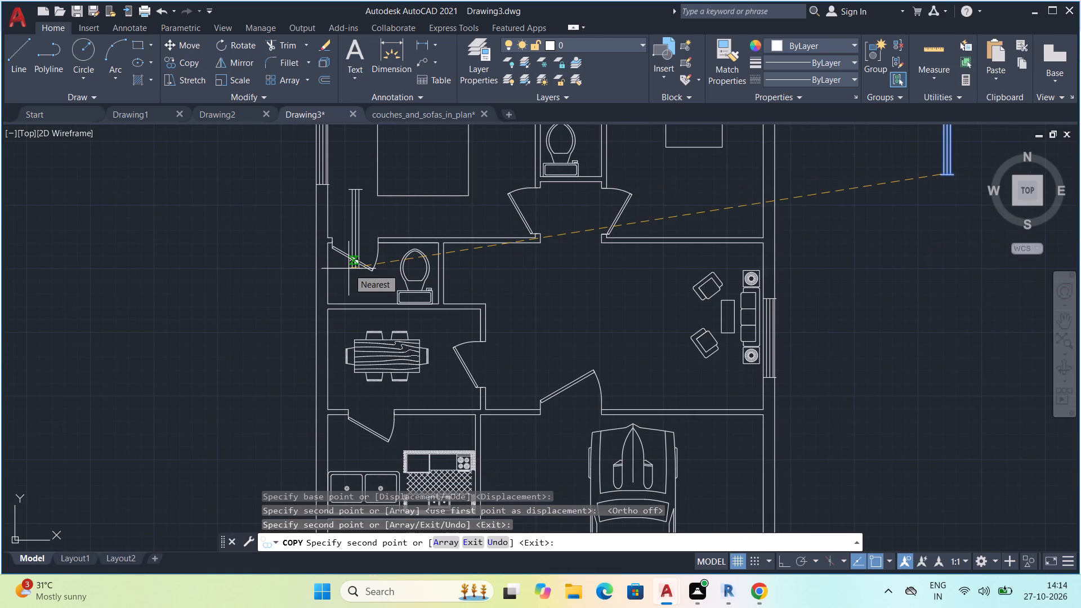
pyautogui.scroll(2, 317, 400)
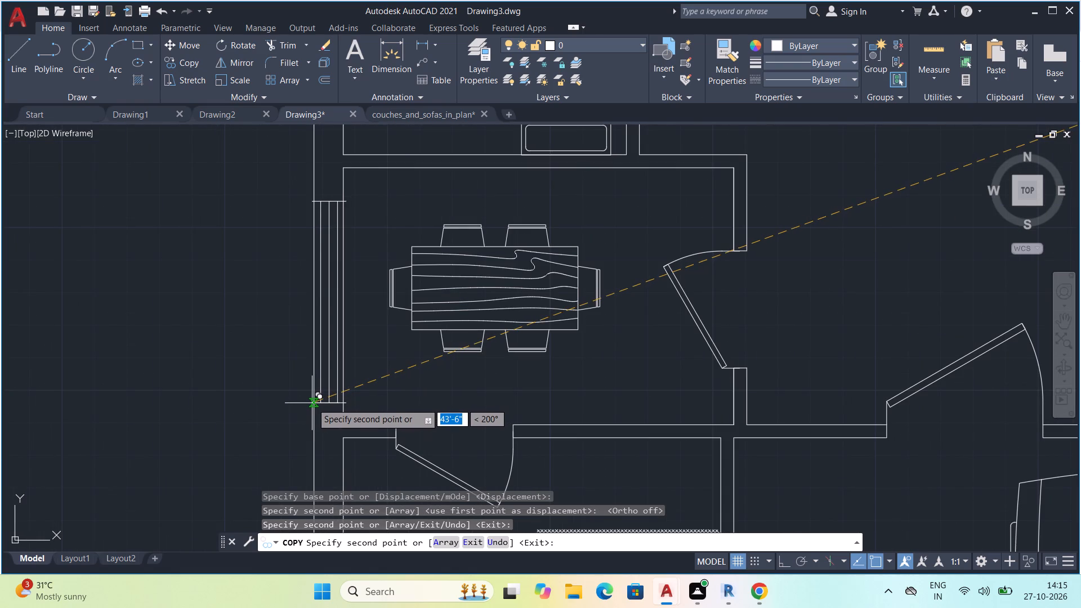
pyautogui.doubleClick(312, 403)
# Place a window copy in the house's west wall just south of the kitchen.
pyautogui.scroll(-2, 358, 406)
pyautogui.moveTo(542, 397); pyautogui.dragTo(488, 220, button='middle')
pyautogui.scroll(1, 271, 428)
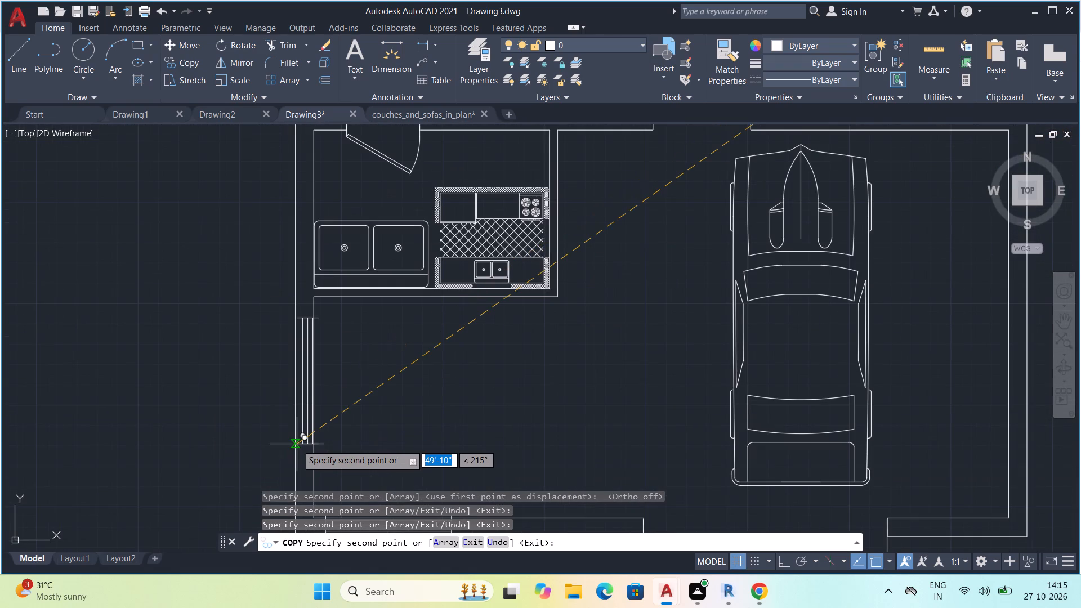
pyautogui.click(297, 445)
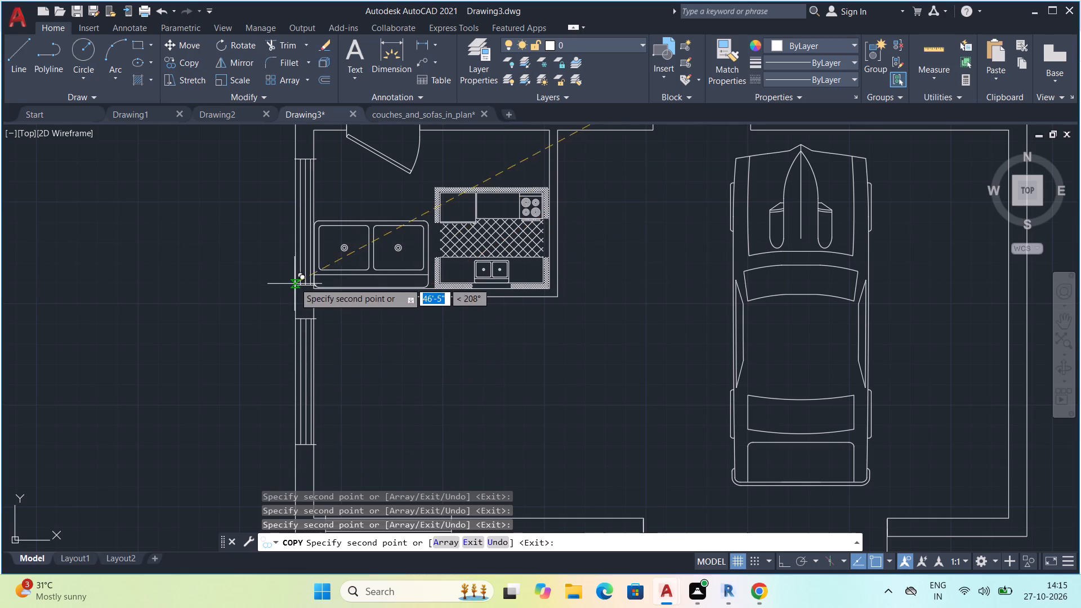
# Place a window copy in the east wall of the parking area, alongside the car.
pyautogui.scroll(-1, 324, 391)
pyautogui.scroll(-1, 635, 336)
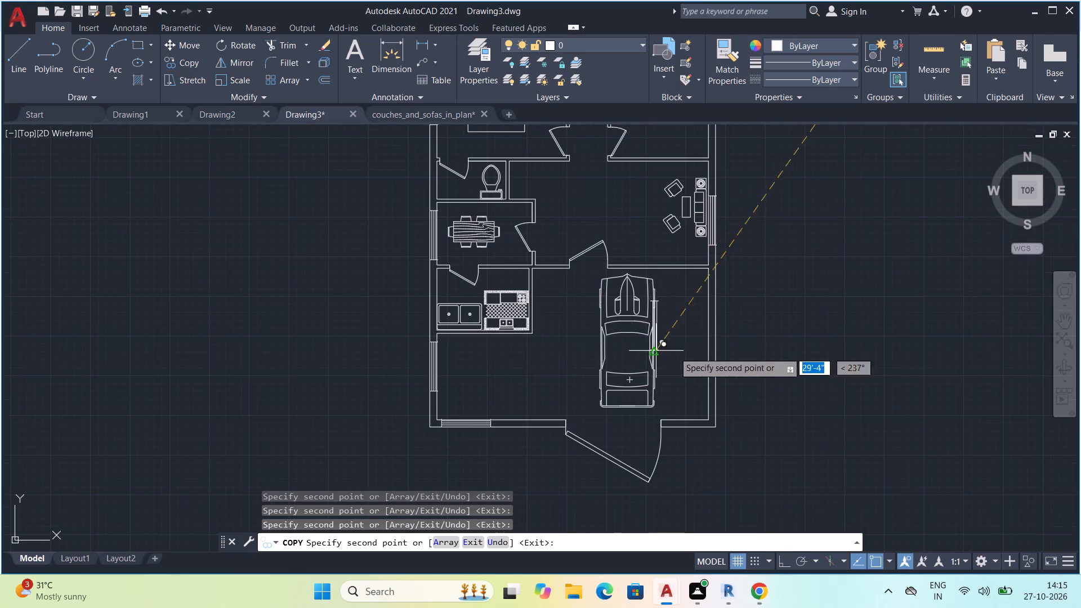
pyautogui.moveTo(778, 314); pyautogui.dragTo(655, 341, button='middle')
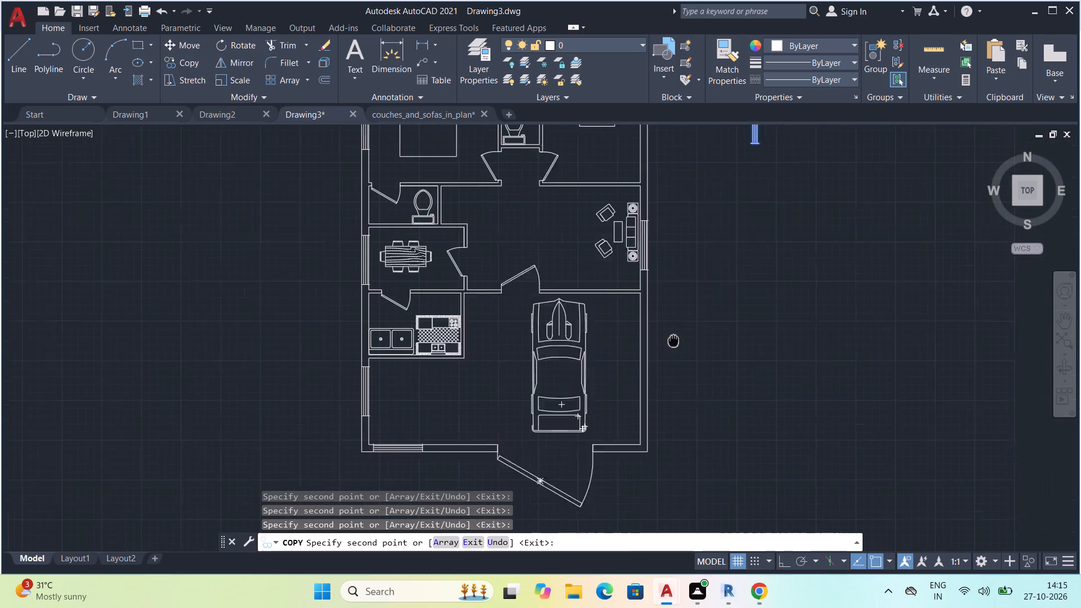
pyautogui.moveTo(655, 341); pyautogui.dragTo(609, 337, button='middle')
pyautogui.scroll(1, 554, 381)
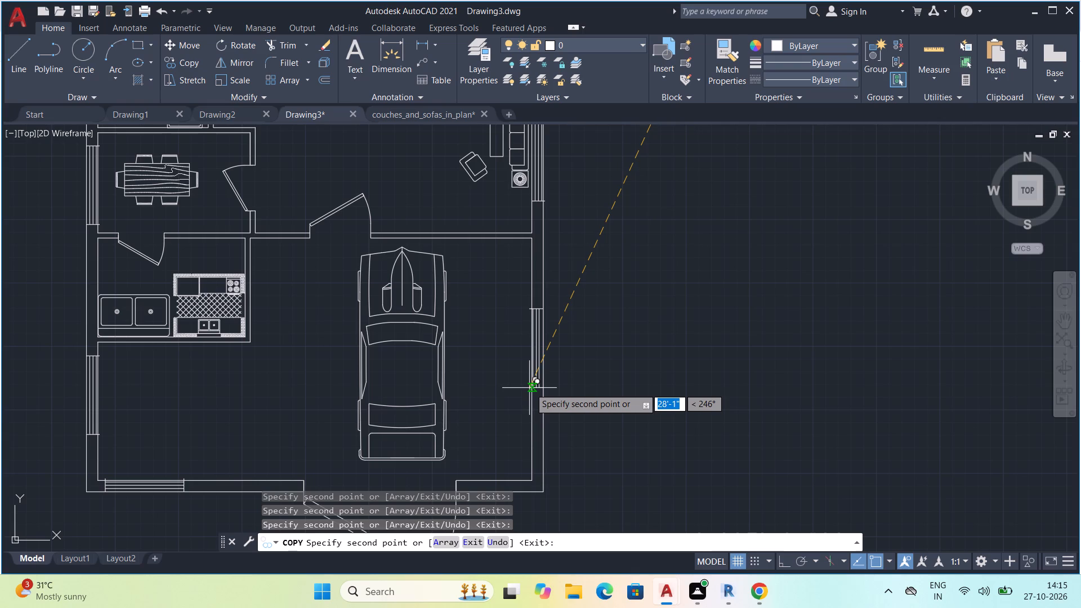
pyautogui.doubleClick(532, 387)
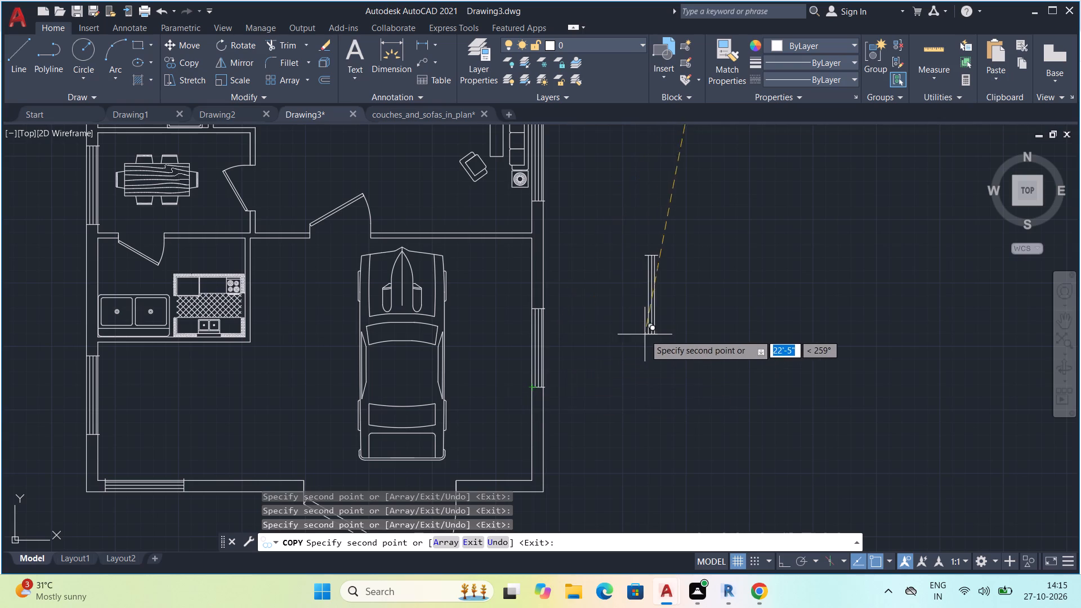
# Place a last window copy in the northeast bedroom's east wall, south of the desk, and finish copying.
pyautogui.scroll(-3, 645, 335)
pyautogui.moveTo(665, 336); pyautogui.dragTo(568, 401, button='middle')
pyautogui.scroll(3, 568, 277)
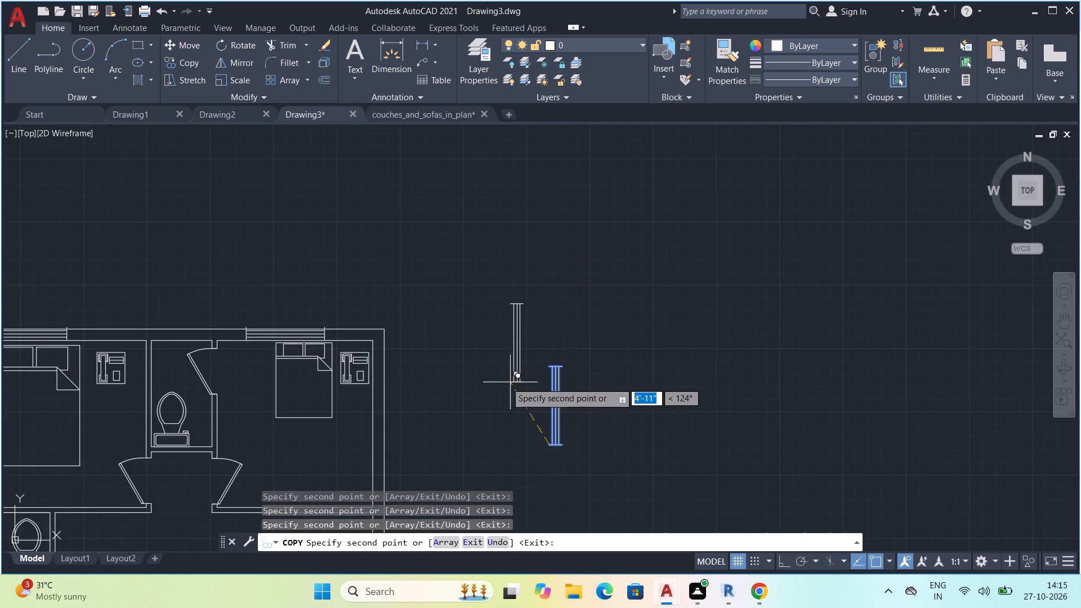
pyautogui.moveTo(458, 418); pyautogui.dragTo(541, 109, button='middle')
pyautogui.moveTo(524, 162); pyautogui.dragTo(481, 321, button='middle')
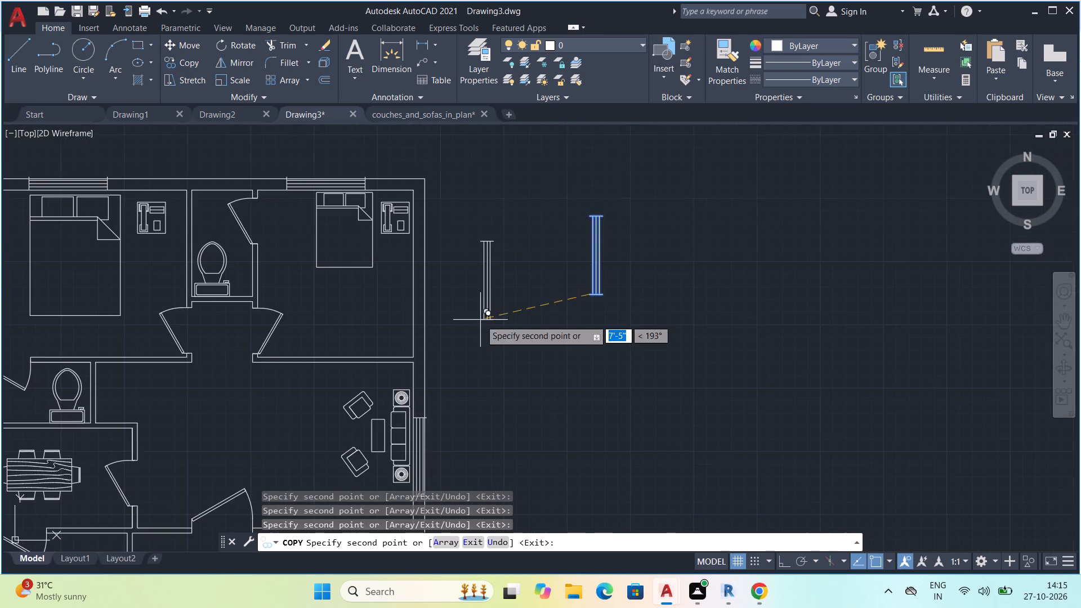
pyautogui.scroll(2, 455, 300)
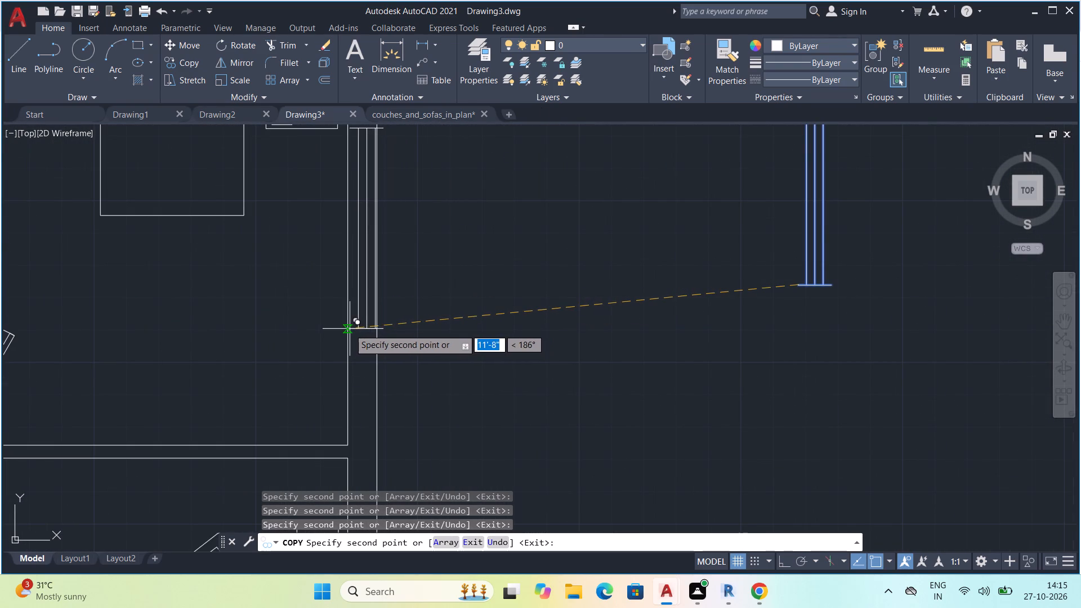
pyautogui.click(347, 329)
pyautogui.press('Escape')
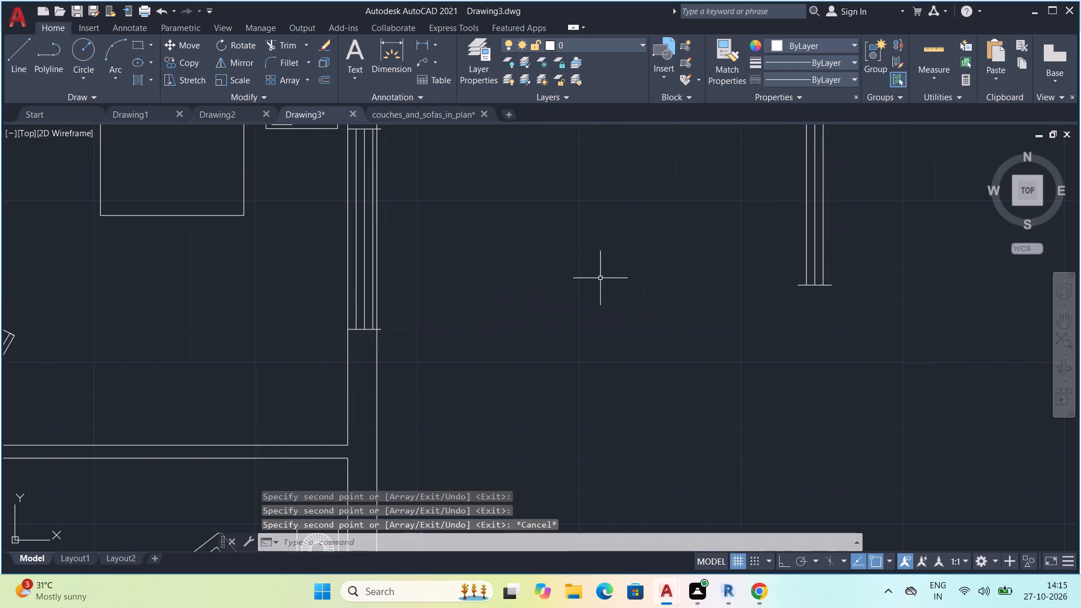
# Erase the spare north-south window standing outside the house to the east.
pyautogui.moveTo(708, 200); pyautogui.dragTo(725, 204)
pyautogui.click(933, 321)
pyautogui.moveTo(936, 355); pyautogui.dragTo(871, 307)
pyautogui.moveTo(719, 232); pyautogui.dragTo(720, 238)
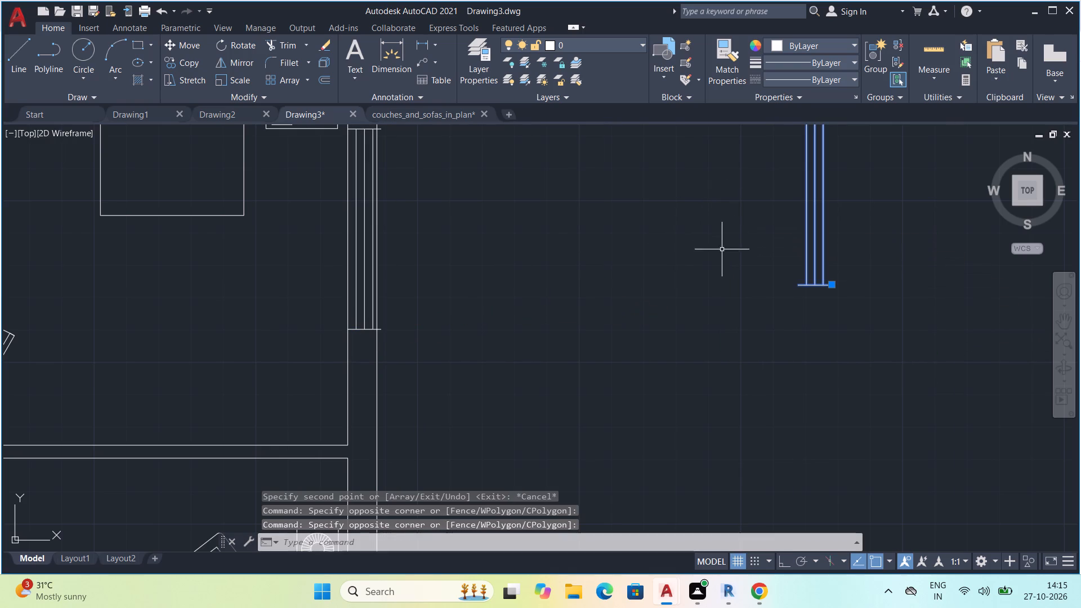
pyautogui.write('e')
pyautogui.press('space')
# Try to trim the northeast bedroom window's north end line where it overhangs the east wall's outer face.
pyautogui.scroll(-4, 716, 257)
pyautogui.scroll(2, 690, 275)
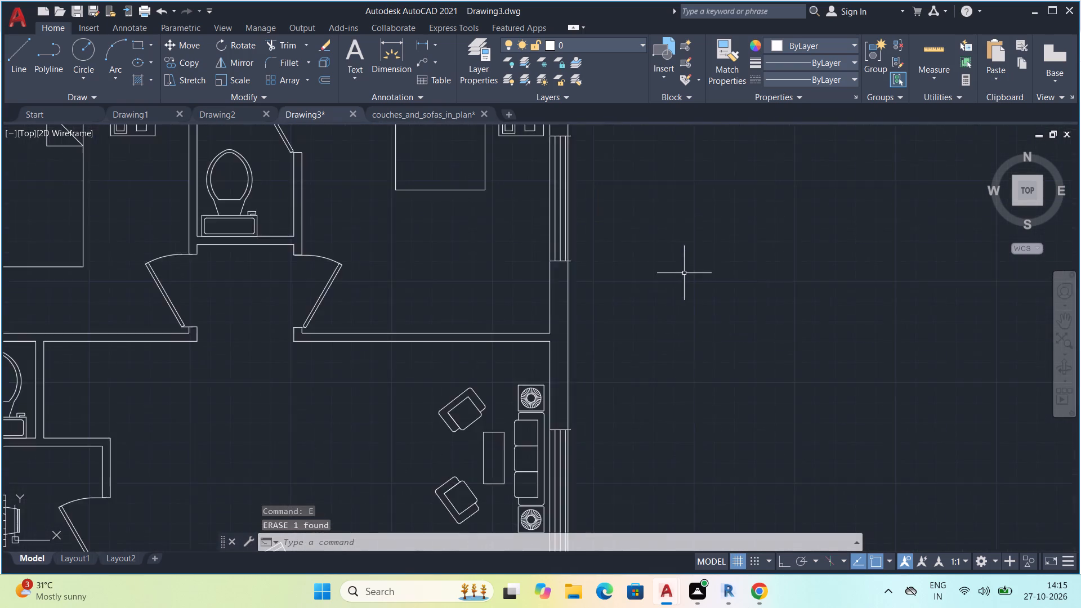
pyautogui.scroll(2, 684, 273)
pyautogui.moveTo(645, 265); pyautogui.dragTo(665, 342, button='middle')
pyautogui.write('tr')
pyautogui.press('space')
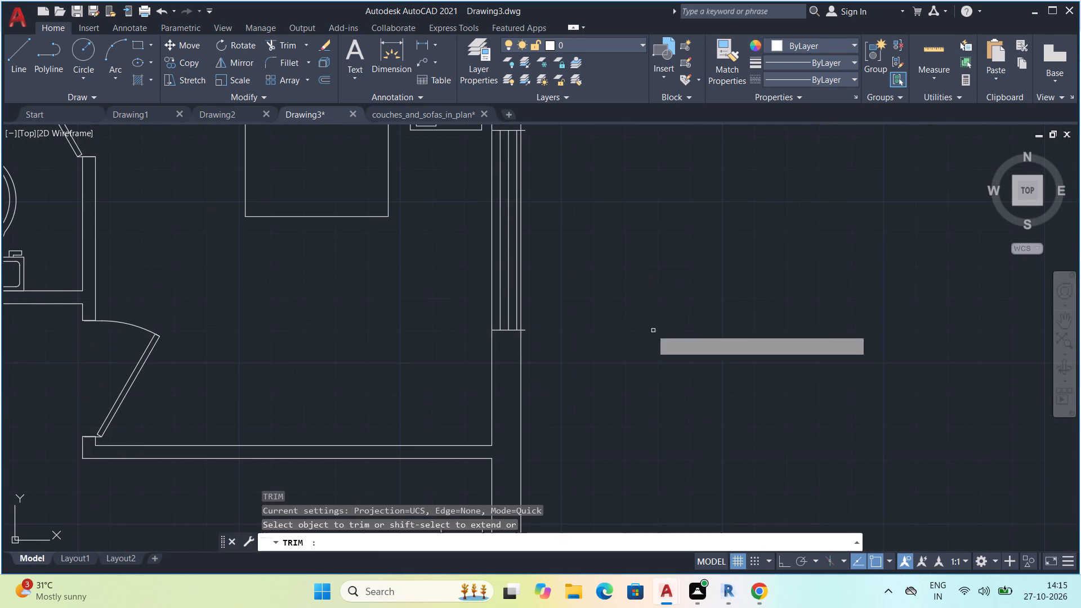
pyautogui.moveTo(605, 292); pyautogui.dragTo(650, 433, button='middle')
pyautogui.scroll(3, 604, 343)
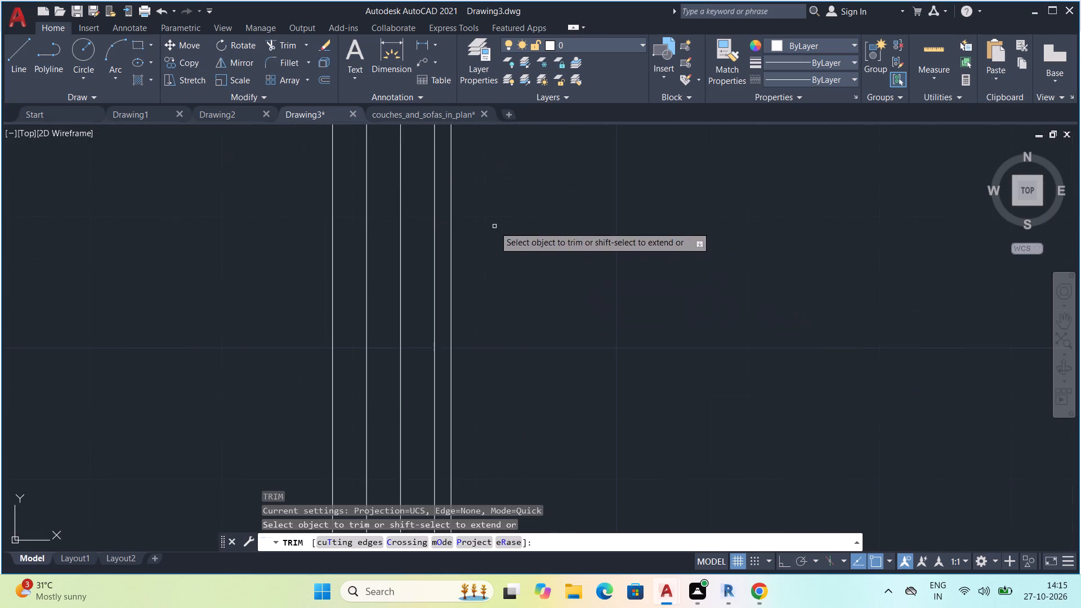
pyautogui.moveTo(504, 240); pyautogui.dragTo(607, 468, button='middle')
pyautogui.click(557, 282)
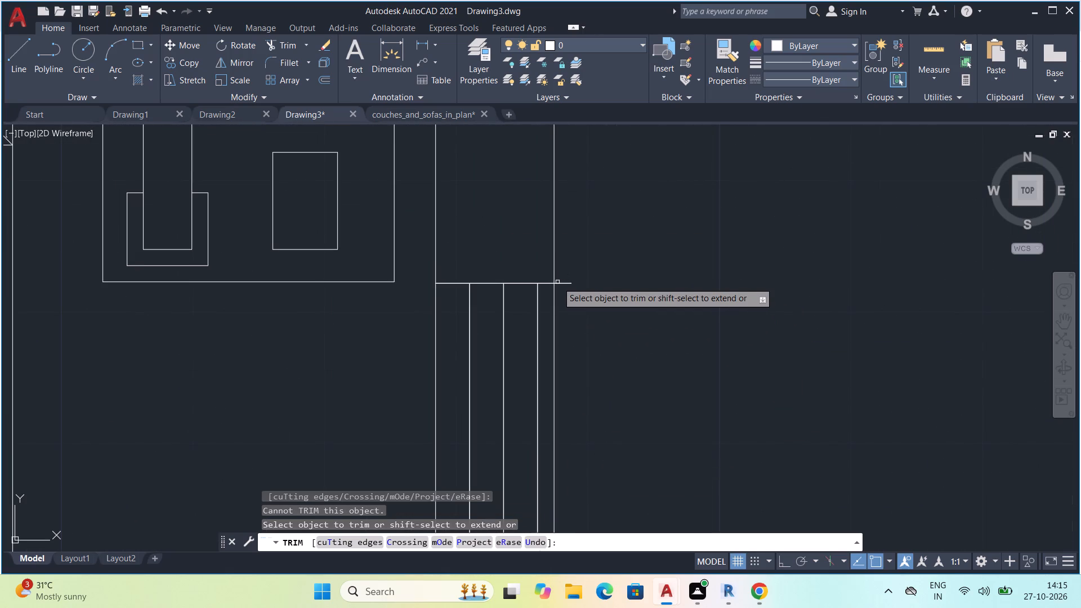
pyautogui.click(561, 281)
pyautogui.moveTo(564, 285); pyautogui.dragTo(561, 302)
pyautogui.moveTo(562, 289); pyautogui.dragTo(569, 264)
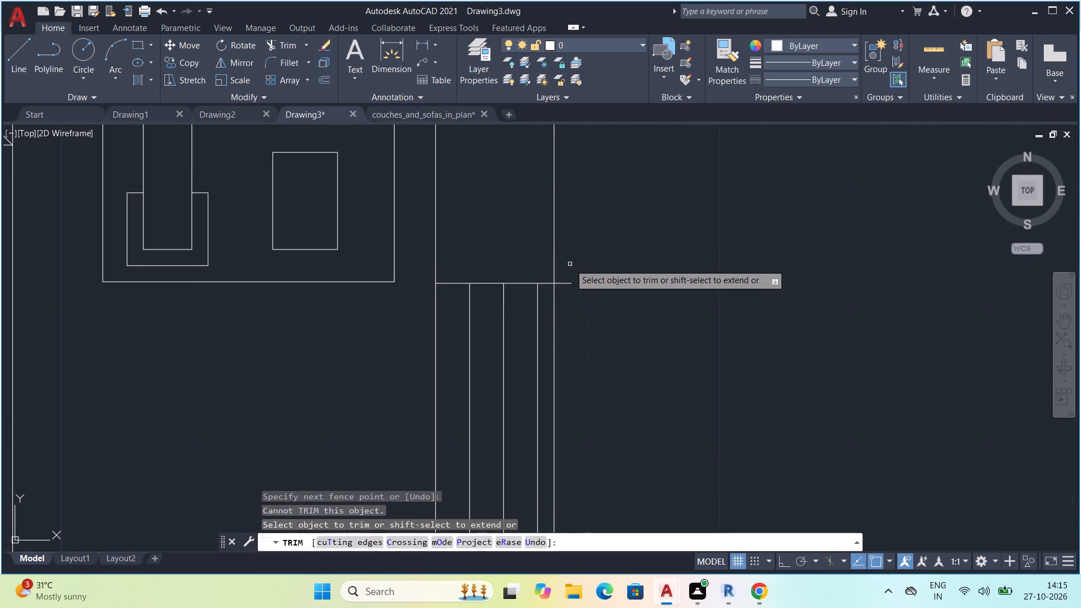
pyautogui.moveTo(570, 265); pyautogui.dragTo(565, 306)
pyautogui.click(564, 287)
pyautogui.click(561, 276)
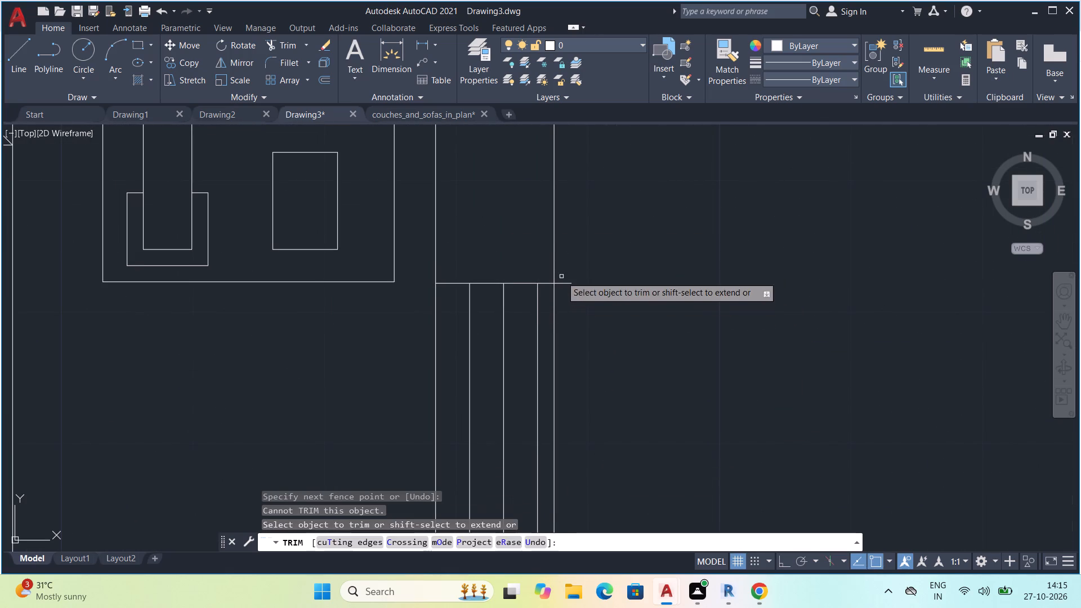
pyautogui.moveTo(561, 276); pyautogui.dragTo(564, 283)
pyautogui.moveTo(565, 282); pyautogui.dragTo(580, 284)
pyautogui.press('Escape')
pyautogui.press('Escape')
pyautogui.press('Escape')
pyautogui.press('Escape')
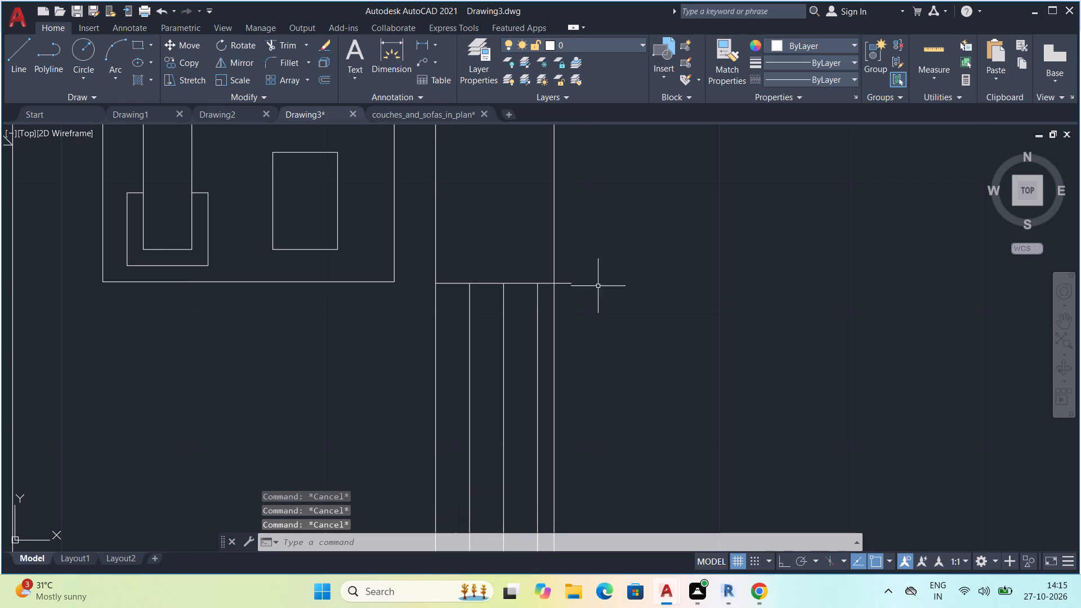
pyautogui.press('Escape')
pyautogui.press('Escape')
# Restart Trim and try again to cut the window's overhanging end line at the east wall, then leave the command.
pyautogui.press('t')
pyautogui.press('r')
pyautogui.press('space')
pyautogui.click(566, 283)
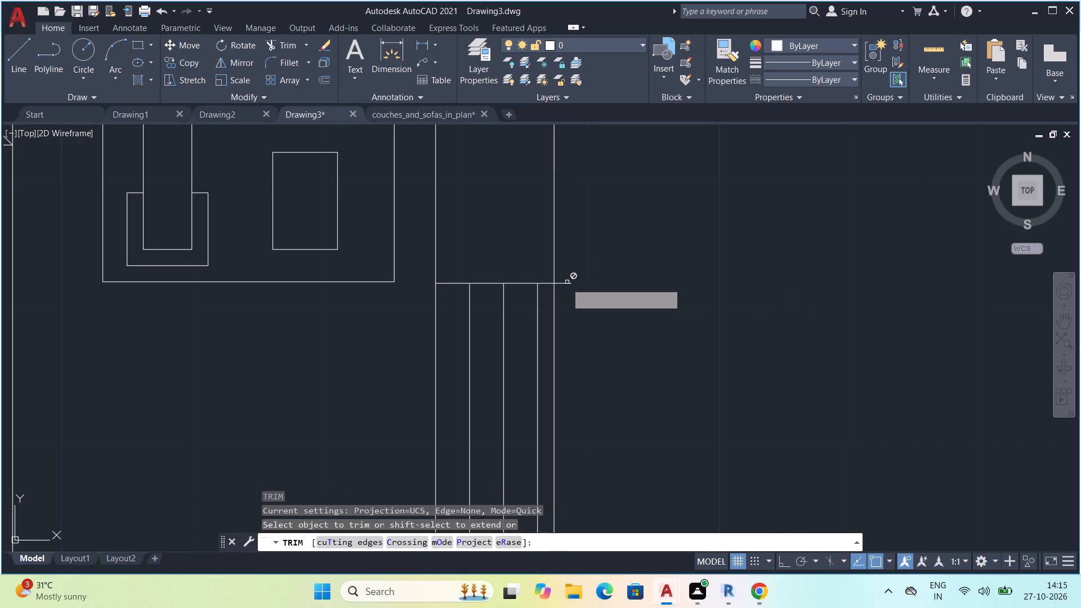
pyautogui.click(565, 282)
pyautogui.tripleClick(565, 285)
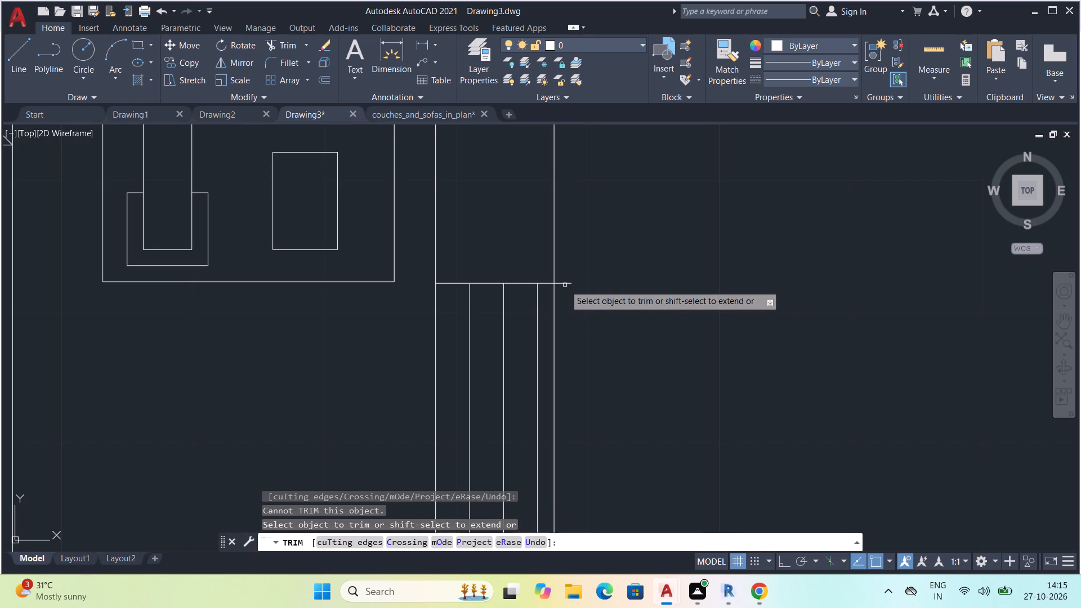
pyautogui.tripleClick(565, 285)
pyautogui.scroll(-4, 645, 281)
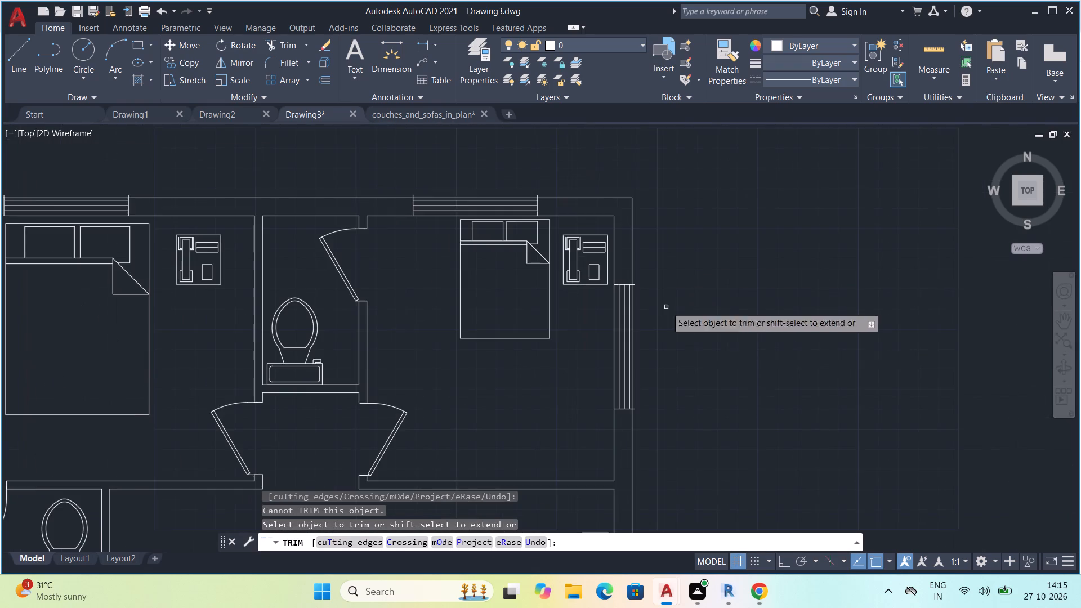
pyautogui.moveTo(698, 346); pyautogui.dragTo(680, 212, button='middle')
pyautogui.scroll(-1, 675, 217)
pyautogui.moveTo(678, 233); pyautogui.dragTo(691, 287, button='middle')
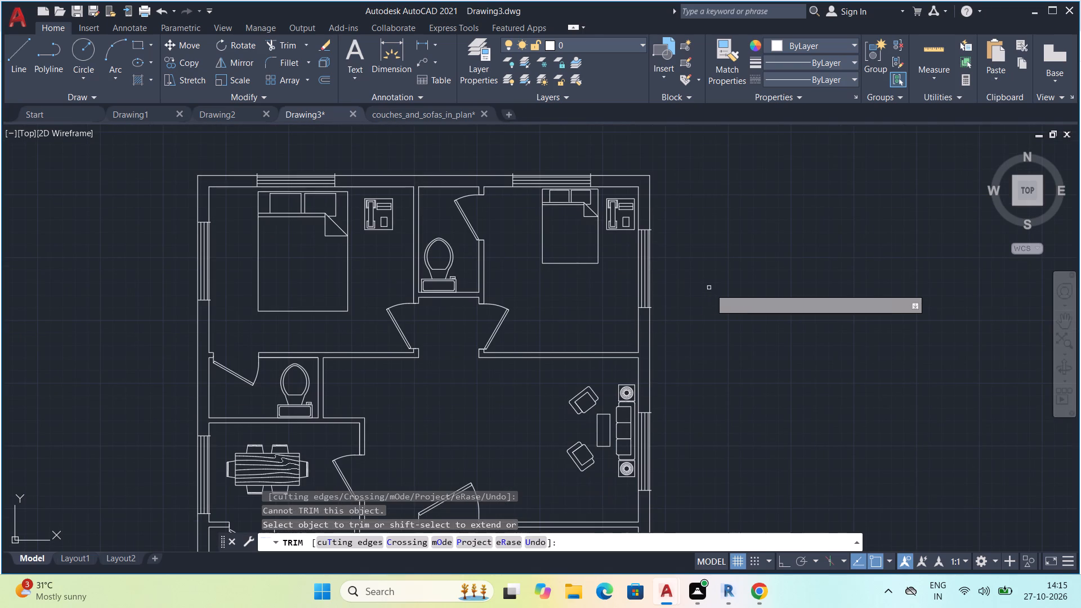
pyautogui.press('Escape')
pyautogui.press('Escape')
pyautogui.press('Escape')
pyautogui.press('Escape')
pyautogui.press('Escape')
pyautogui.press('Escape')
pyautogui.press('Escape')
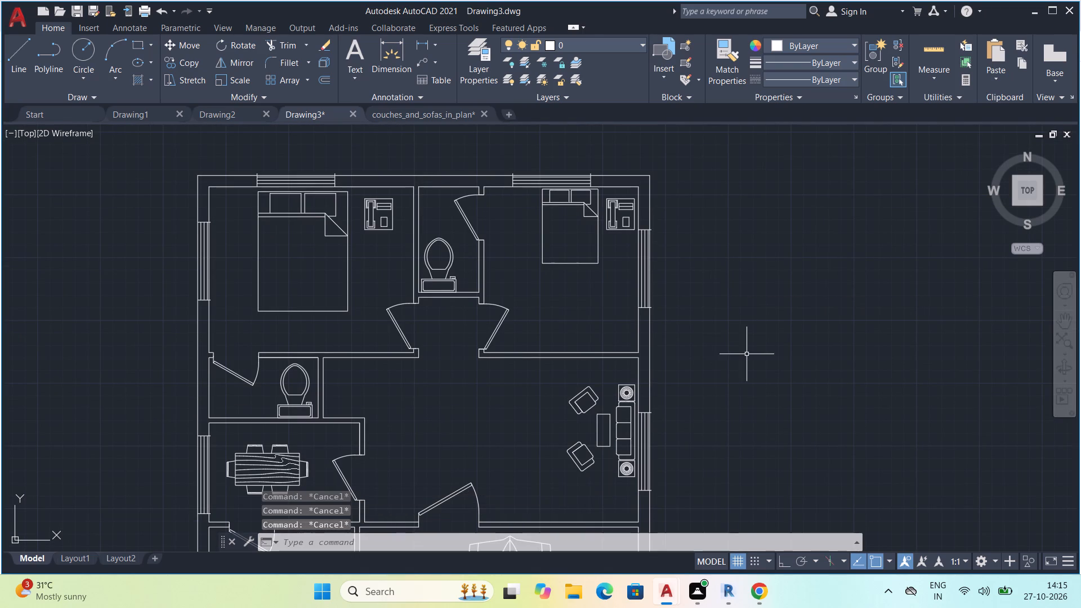
# Check the free floor space south of the kitchen with a quick measurement.
pyautogui.press('Escape')
pyautogui.moveTo(740, 346); pyautogui.dragTo(717, 280, button='middle')
pyautogui.scroll(-1, 718, 275)
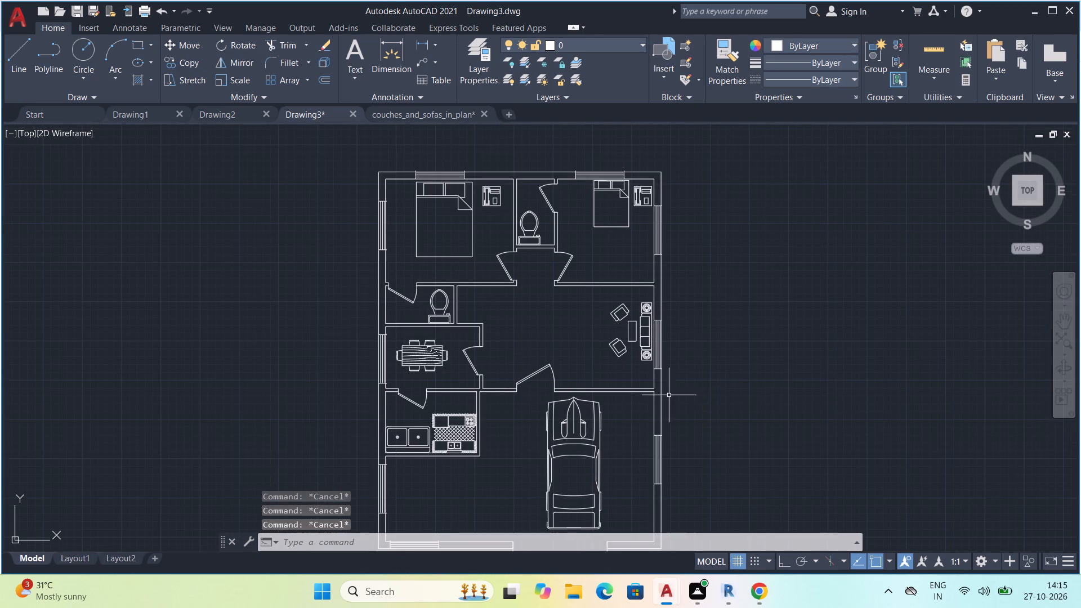
pyautogui.moveTo(730, 432); pyautogui.dragTo(721, 362, button='middle')
pyautogui.scroll(-1, 716, 348)
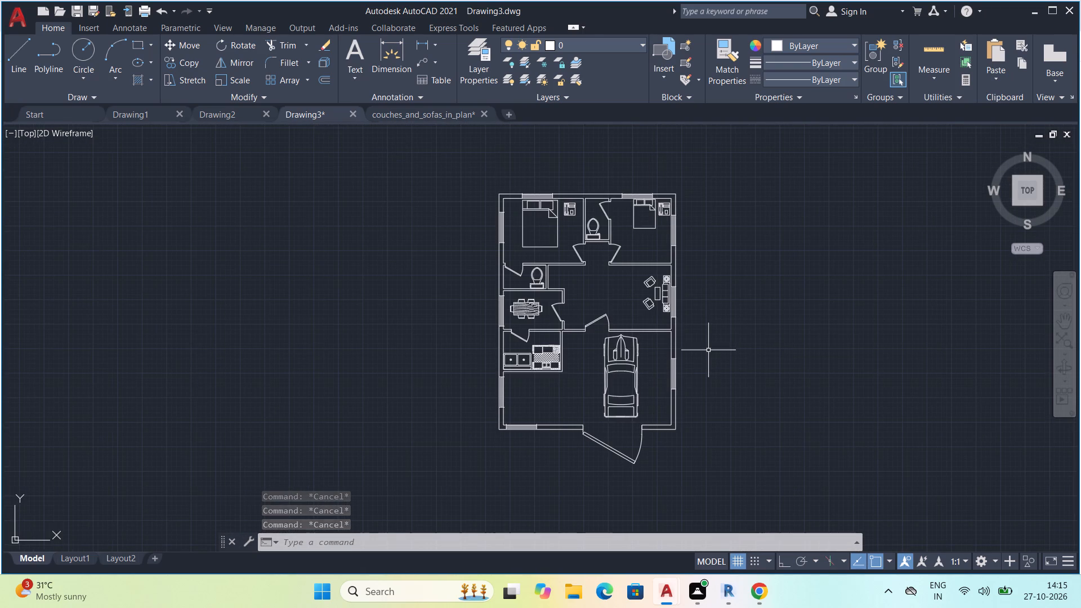
pyautogui.scroll(1, 708, 350)
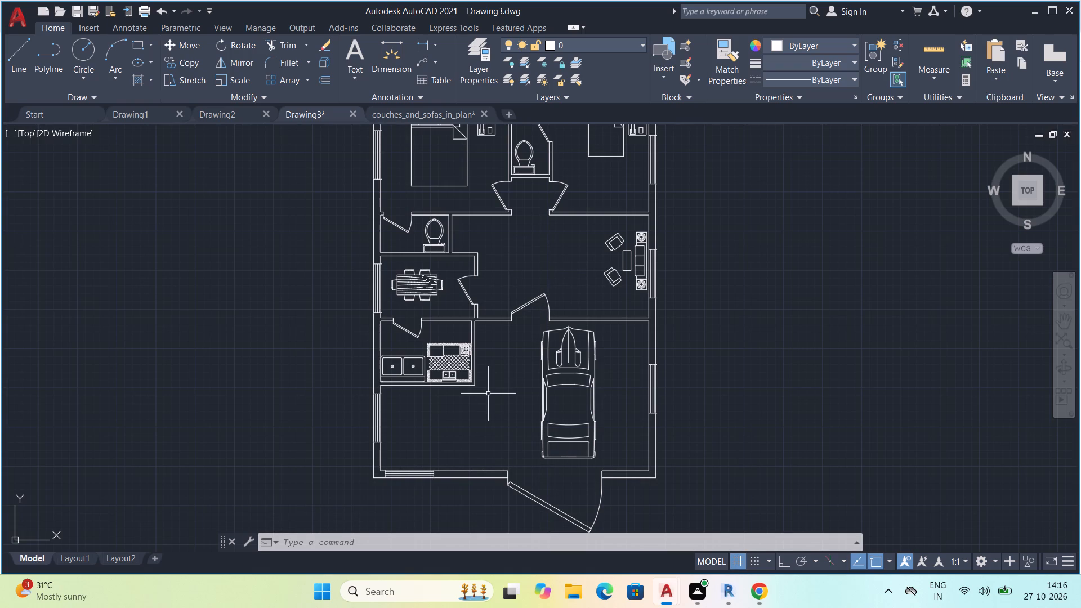
pyautogui.click(939, 51)
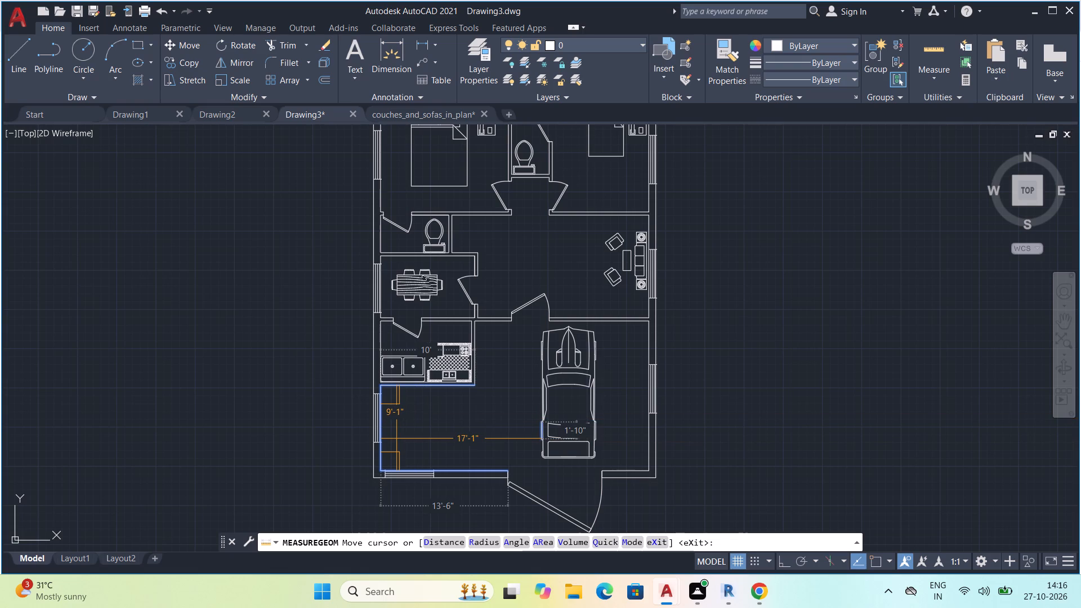
pyautogui.press('Escape')
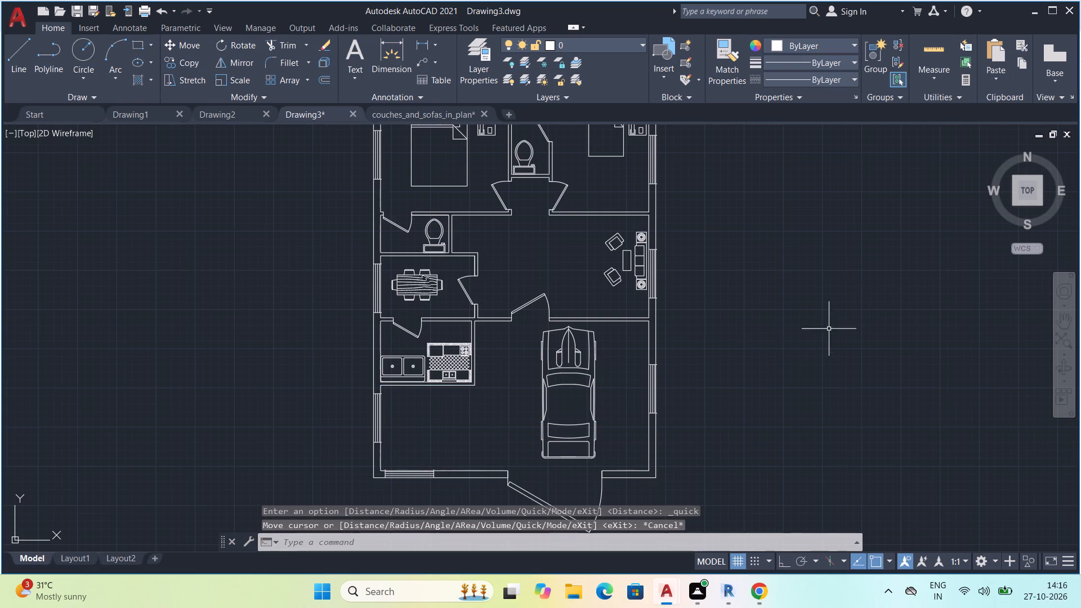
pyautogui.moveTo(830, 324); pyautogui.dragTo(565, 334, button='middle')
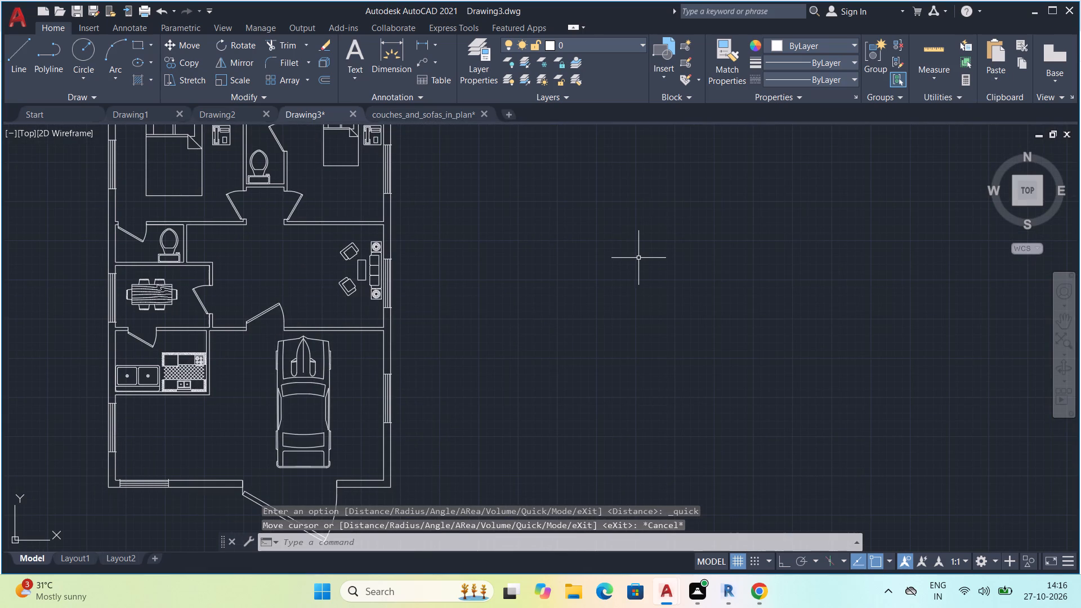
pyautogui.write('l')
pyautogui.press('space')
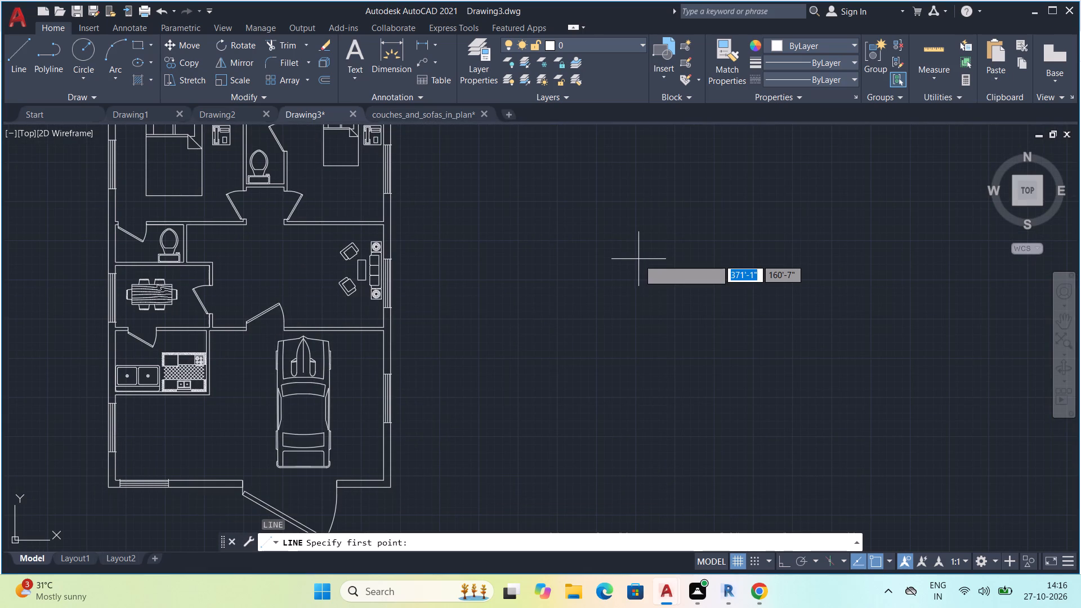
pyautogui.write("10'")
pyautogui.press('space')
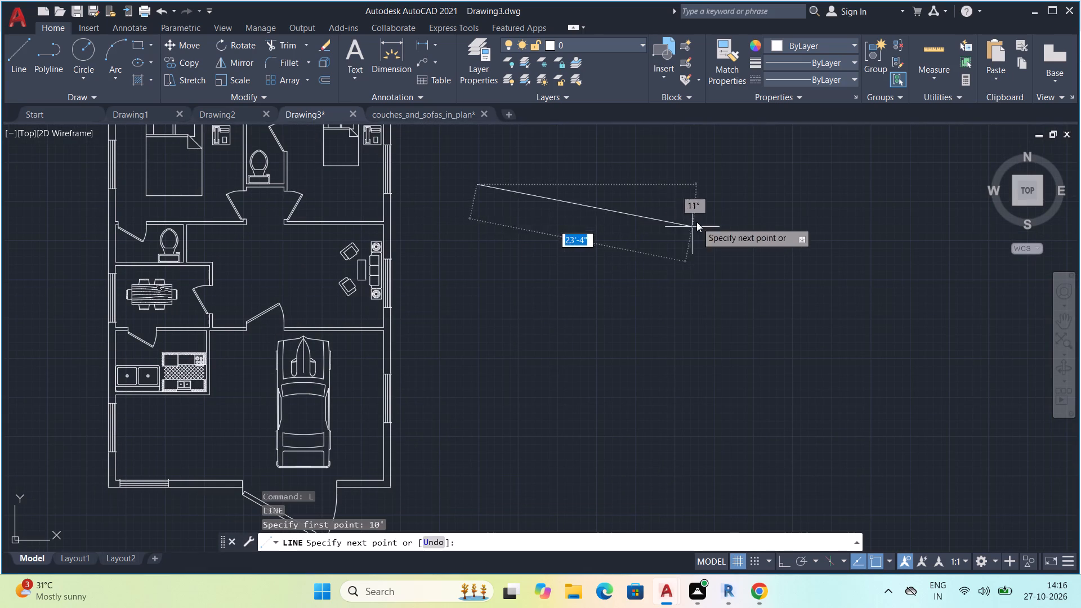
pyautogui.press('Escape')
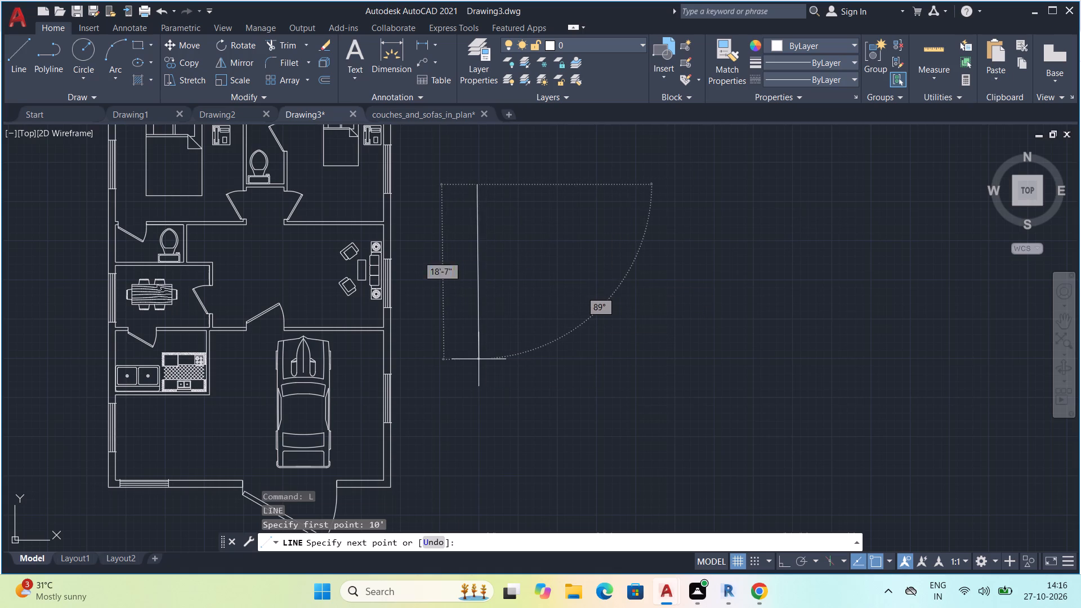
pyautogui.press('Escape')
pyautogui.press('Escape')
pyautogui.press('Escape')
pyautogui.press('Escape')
# With Ortho on, draw a 6' wide by 10' long rectangle of lines east of the house, splitting its north edge into two 3' segments.
pyautogui.press('l')
pyautogui.press('space')
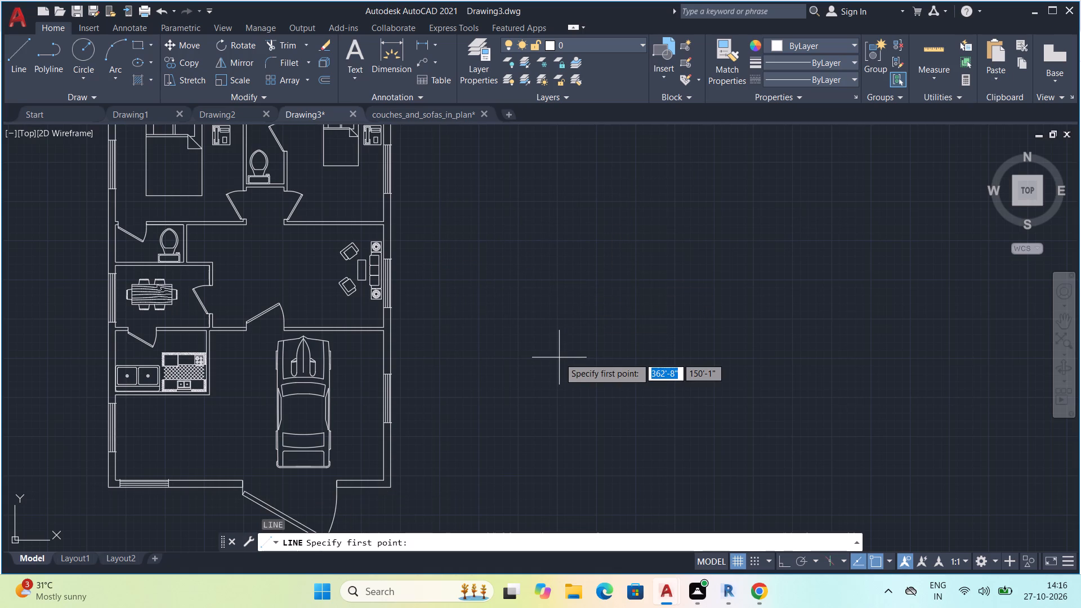
pyautogui.press('F8')
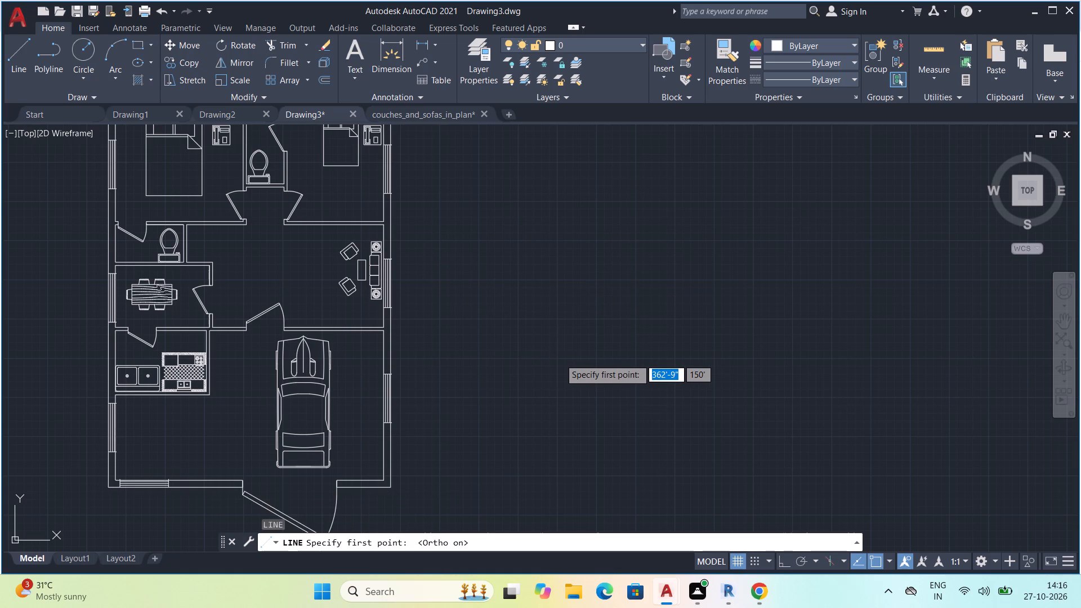
pyautogui.click(560, 359)
pyautogui.press('1')
pyautogui.write("0'")
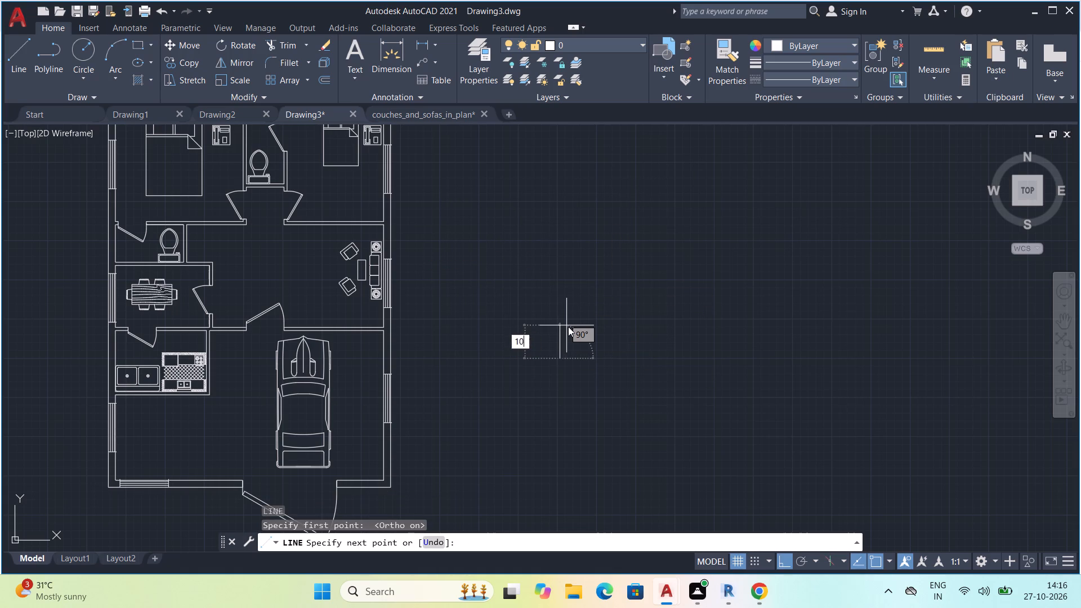
pyautogui.press('space')
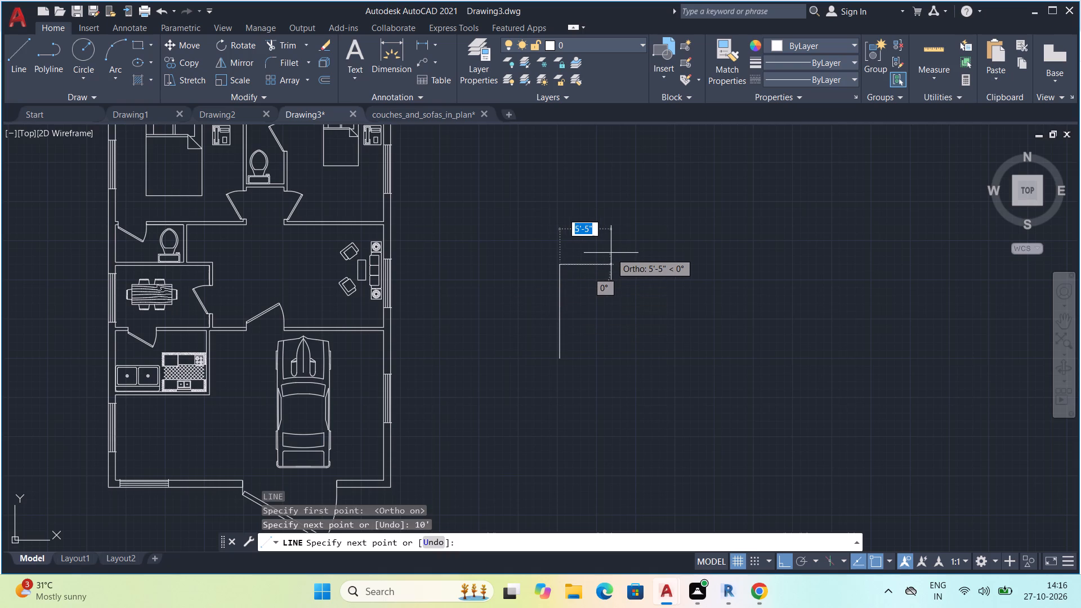
pyautogui.write("3'")
pyautogui.press('space')
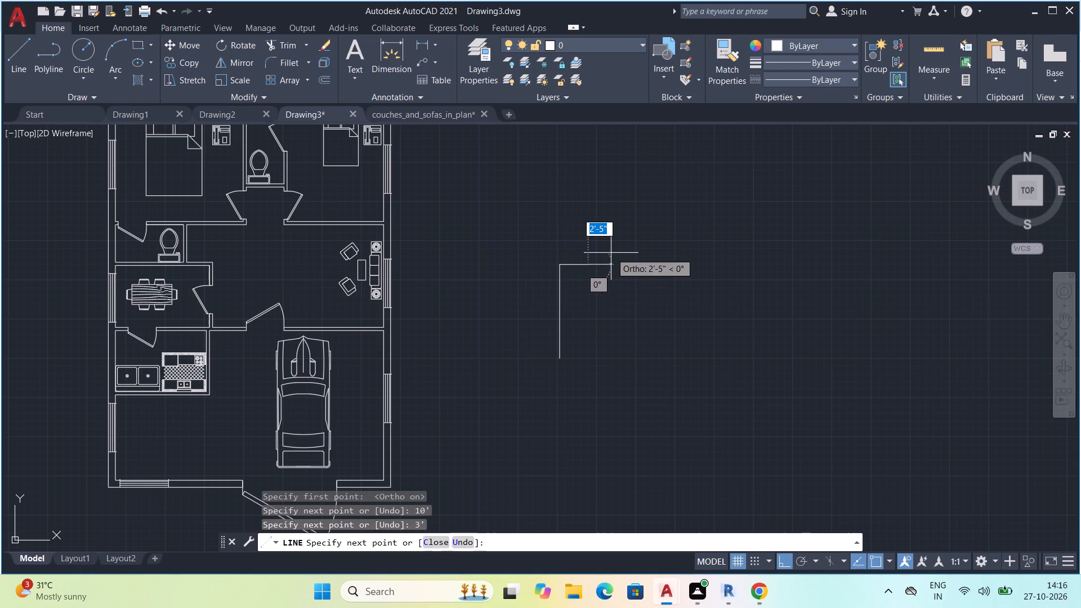
pyautogui.write("3'")
pyautogui.press('space')
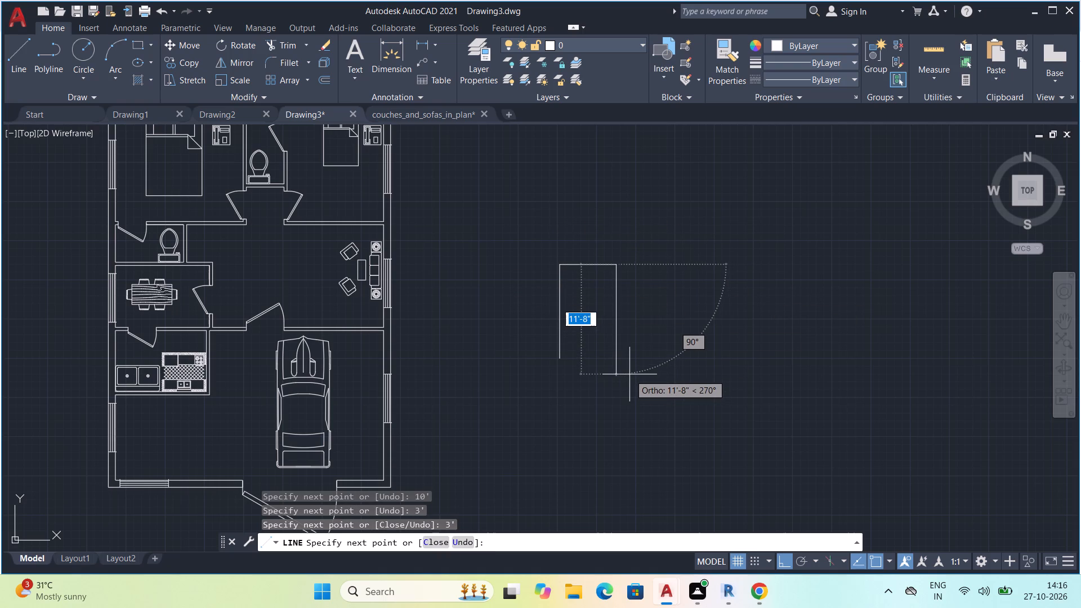
pyautogui.write("10'")
pyautogui.press('space')
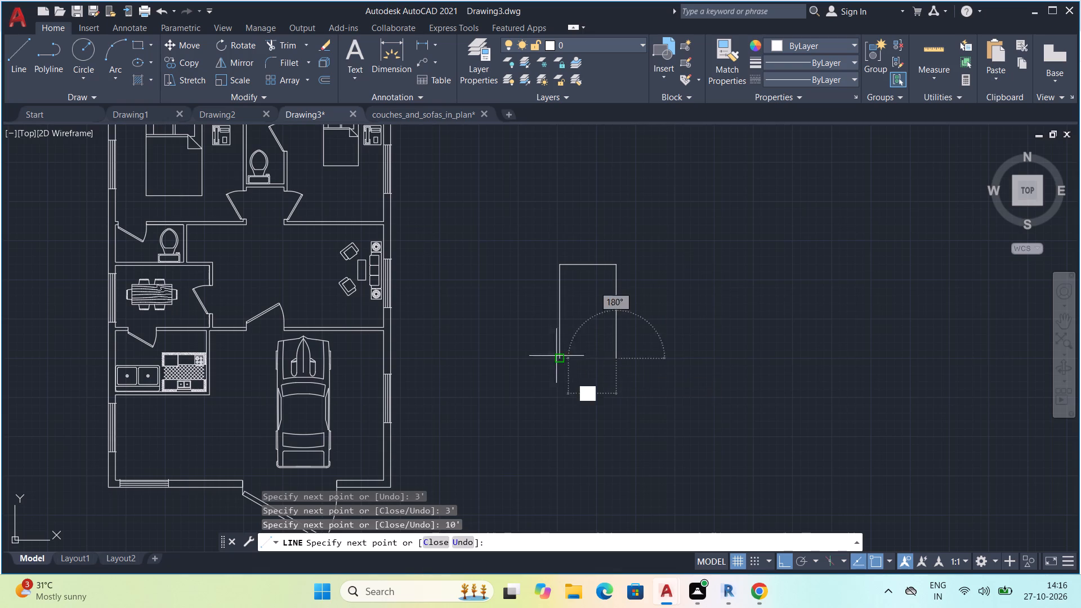
pyautogui.write("6'")
pyautogui.press('space')
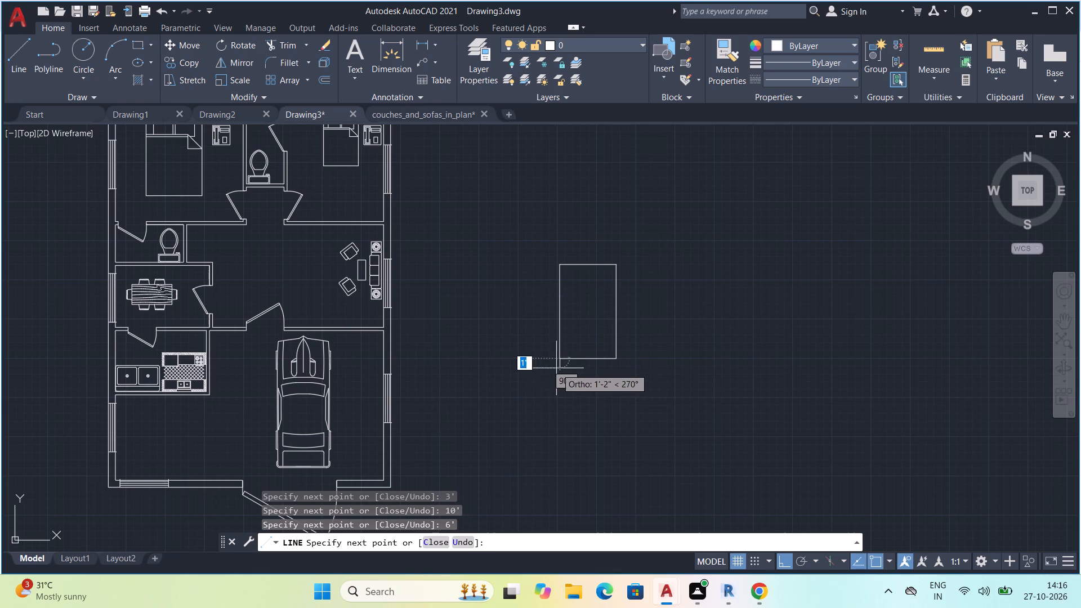
pyautogui.click(559, 353)
pyautogui.press('Escape')
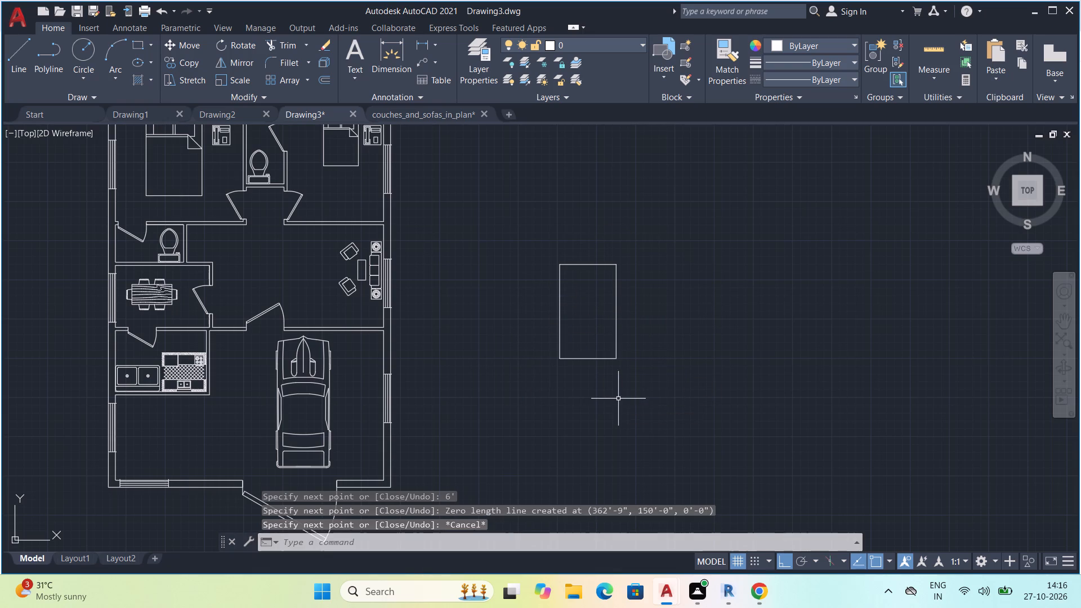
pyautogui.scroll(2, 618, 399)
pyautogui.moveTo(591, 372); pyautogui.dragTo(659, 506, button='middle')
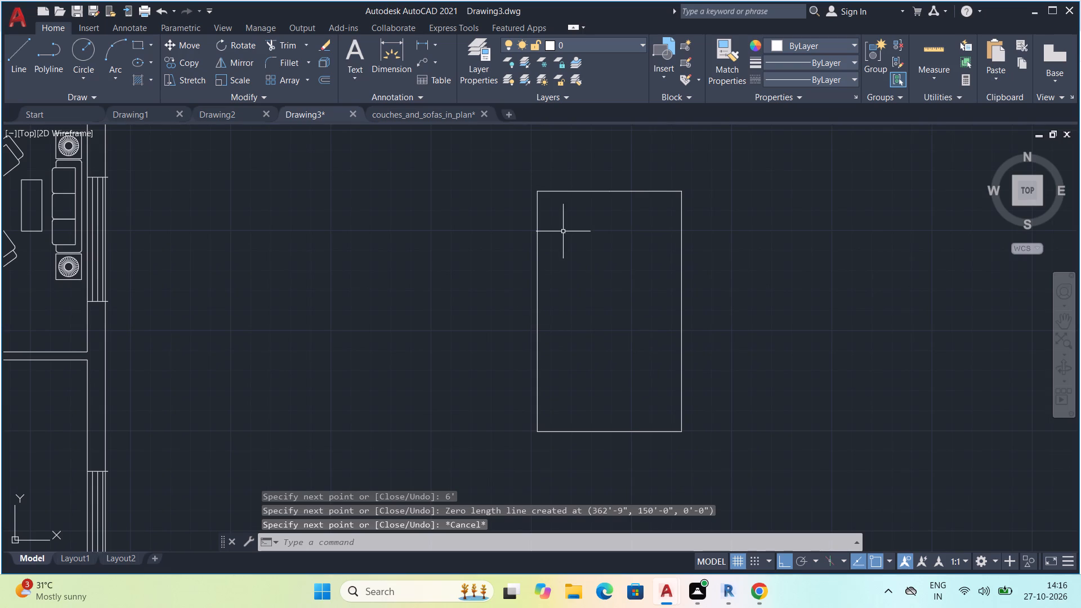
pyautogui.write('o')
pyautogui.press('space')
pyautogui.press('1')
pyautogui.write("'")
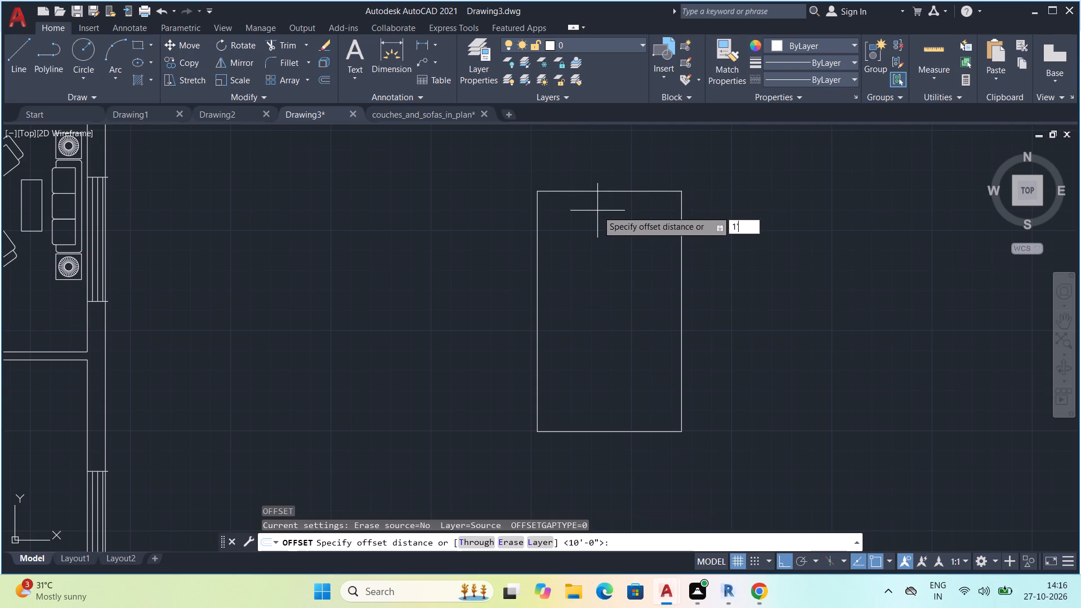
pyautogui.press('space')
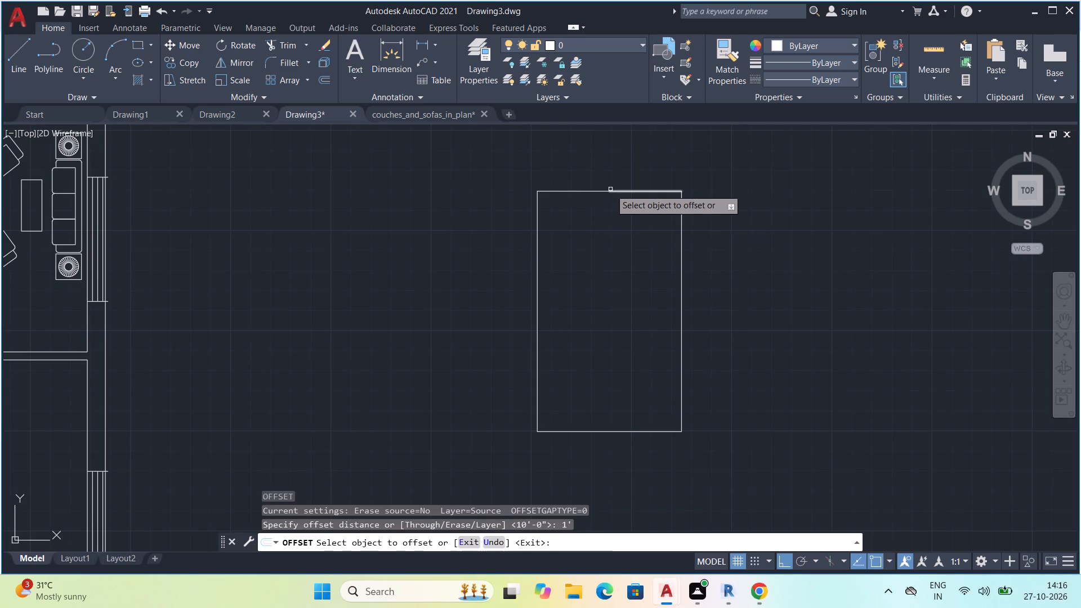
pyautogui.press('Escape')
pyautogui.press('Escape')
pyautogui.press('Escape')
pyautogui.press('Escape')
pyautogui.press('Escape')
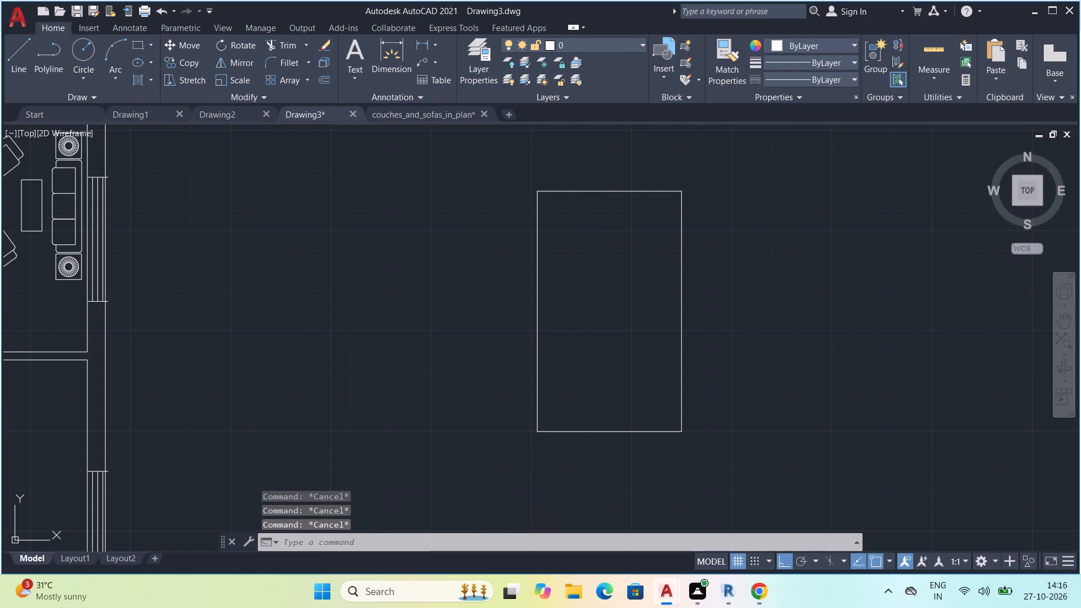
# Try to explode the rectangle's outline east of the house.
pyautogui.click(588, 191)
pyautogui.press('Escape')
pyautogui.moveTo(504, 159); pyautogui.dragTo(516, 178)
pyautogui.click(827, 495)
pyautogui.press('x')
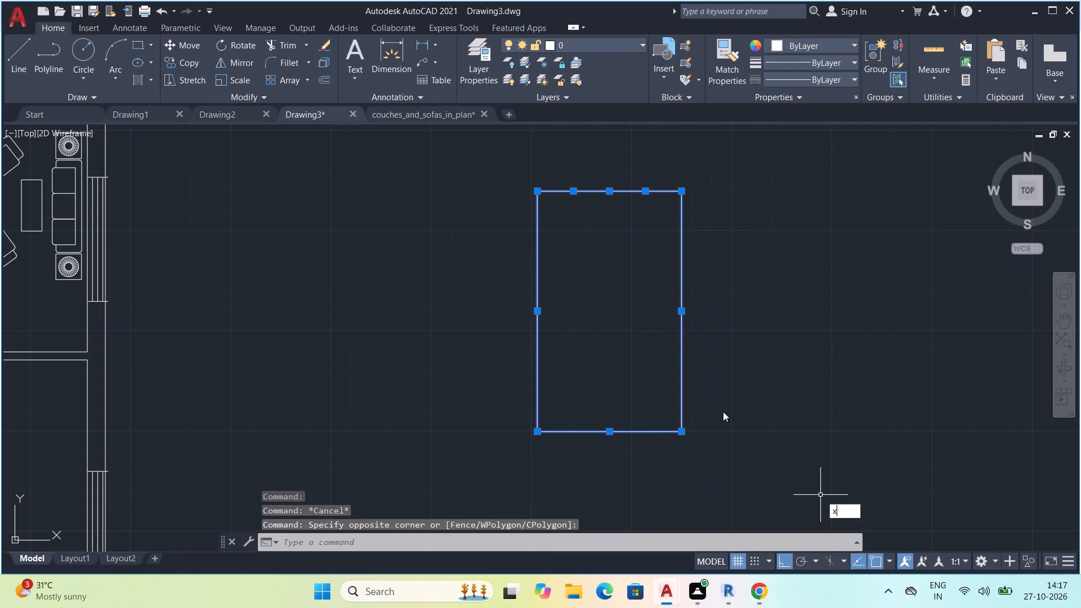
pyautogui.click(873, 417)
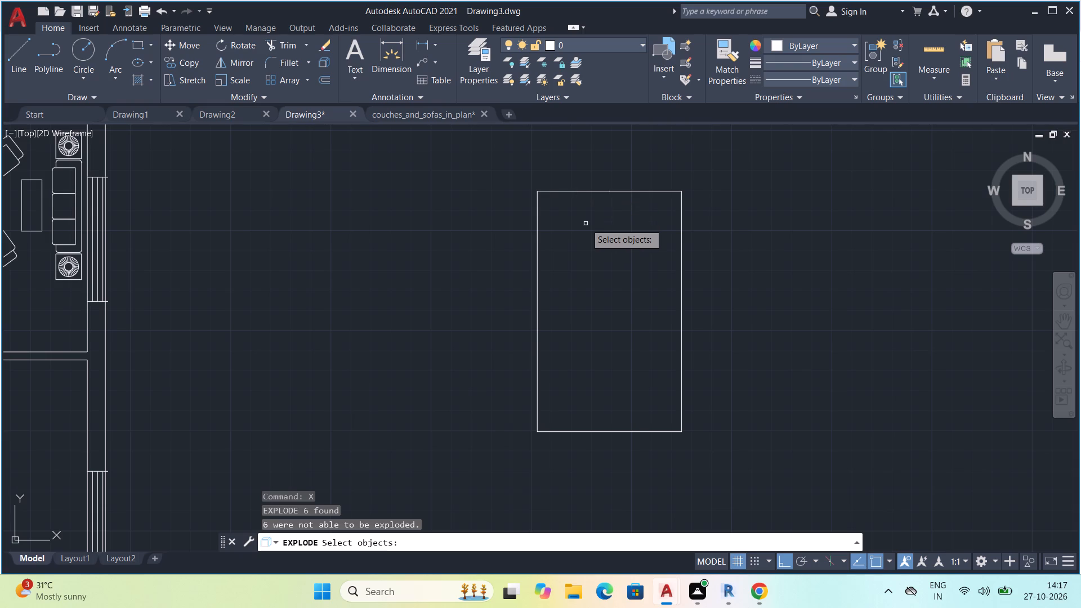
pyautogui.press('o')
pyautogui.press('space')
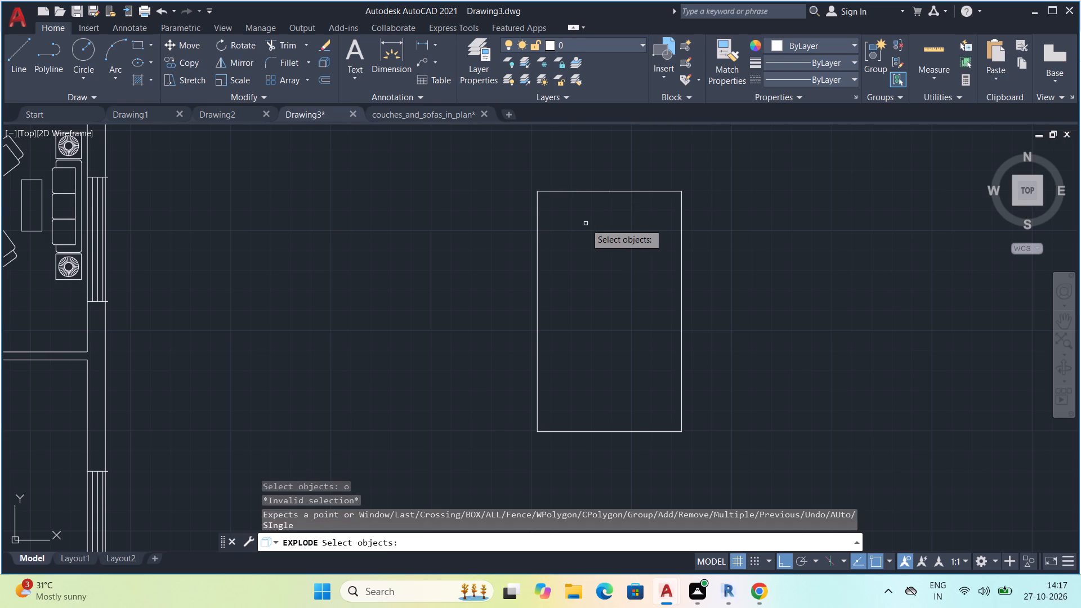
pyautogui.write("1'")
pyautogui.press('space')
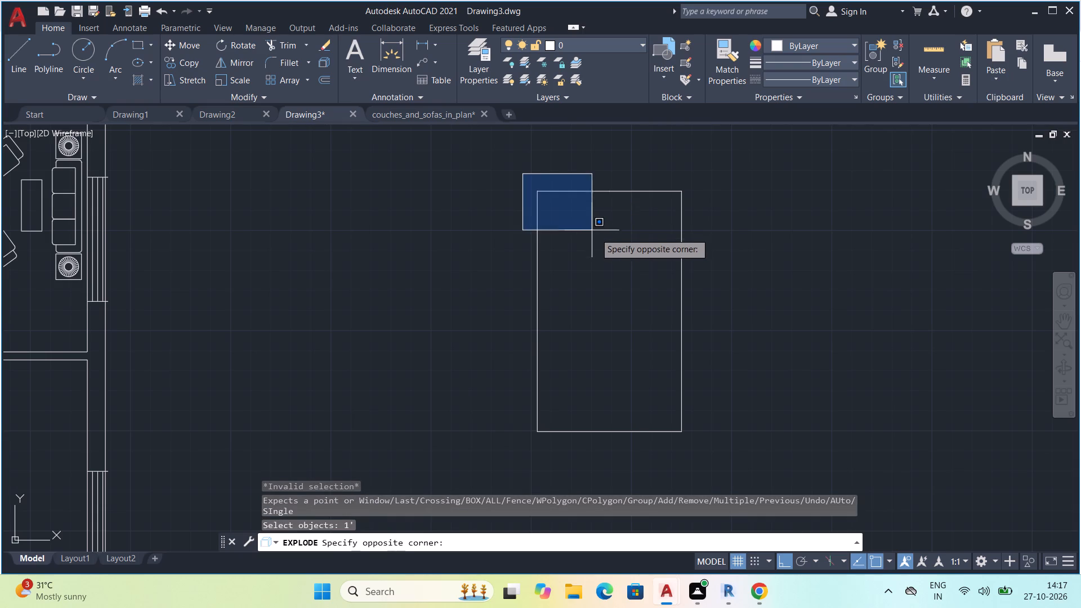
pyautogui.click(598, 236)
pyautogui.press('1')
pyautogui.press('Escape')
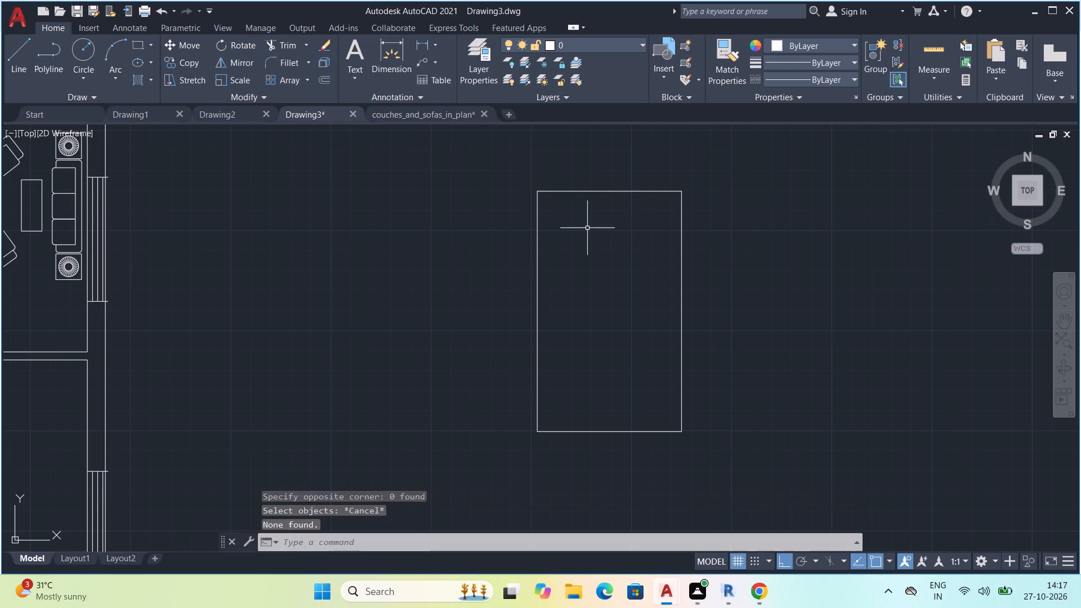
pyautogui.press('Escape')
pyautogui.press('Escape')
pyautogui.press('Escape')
# Offset both segments of the rectangle's north edge 1' southward into the rectangle.
pyautogui.write('o')
pyautogui.press('space')
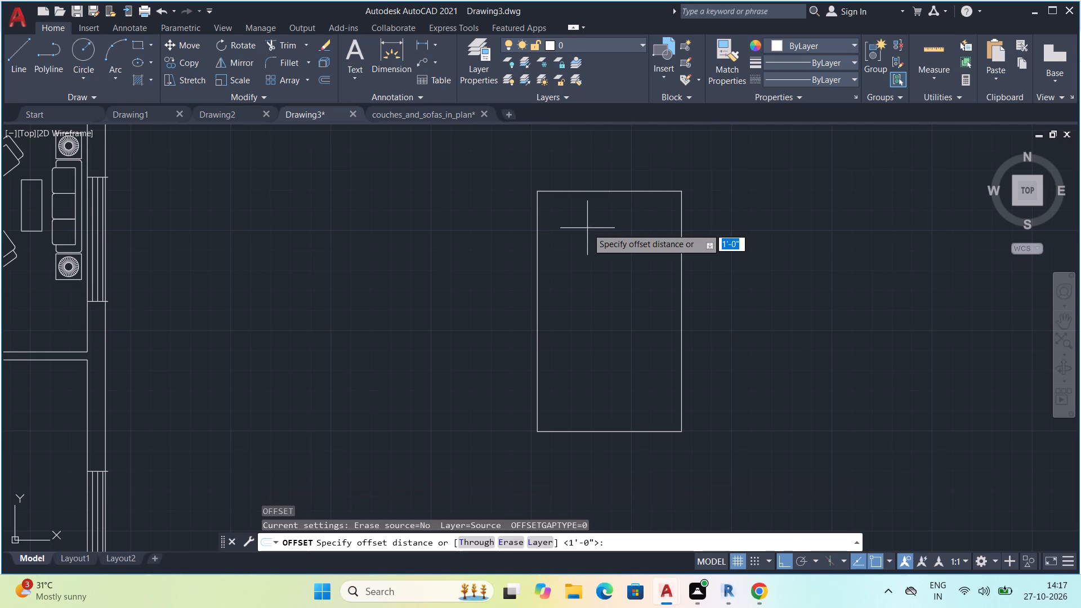
pyautogui.write("1'")
pyautogui.press('space')
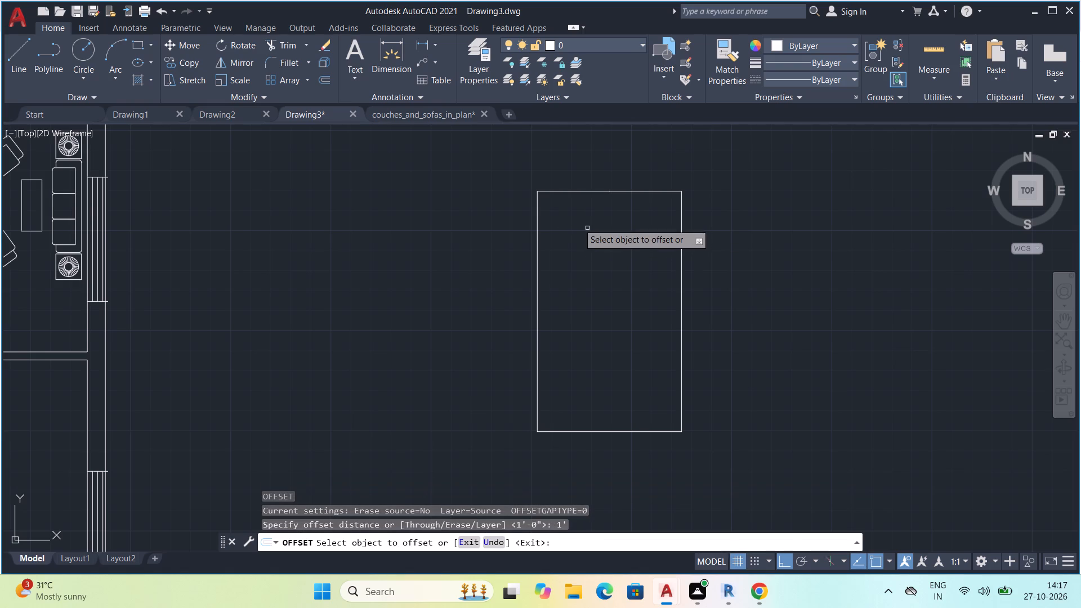
pyautogui.click(596, 191)
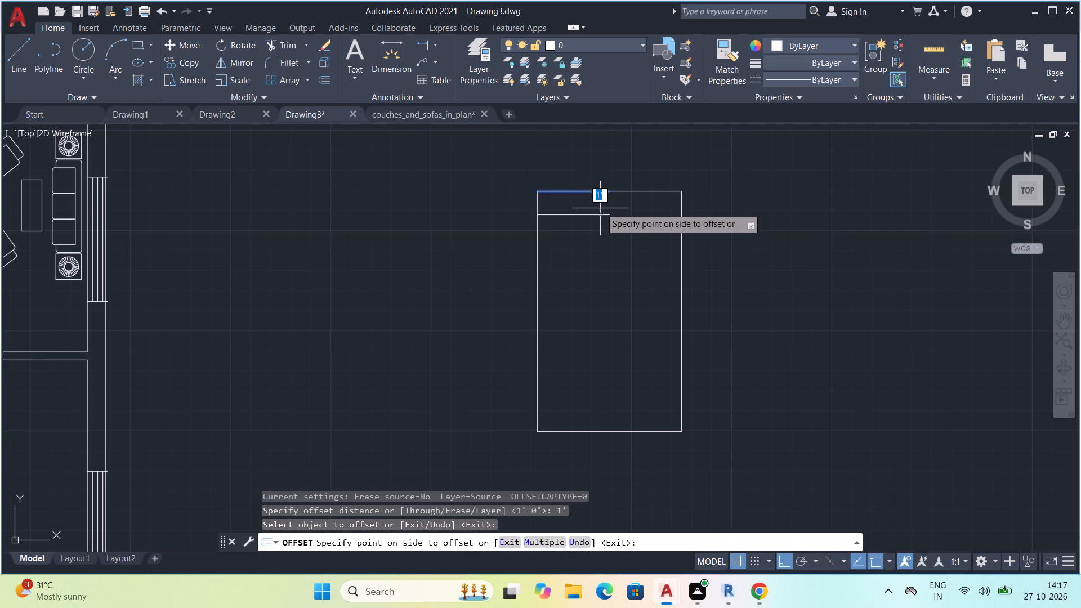
pyautogui.click(600, 208)
pyautogui.click(633, 190)
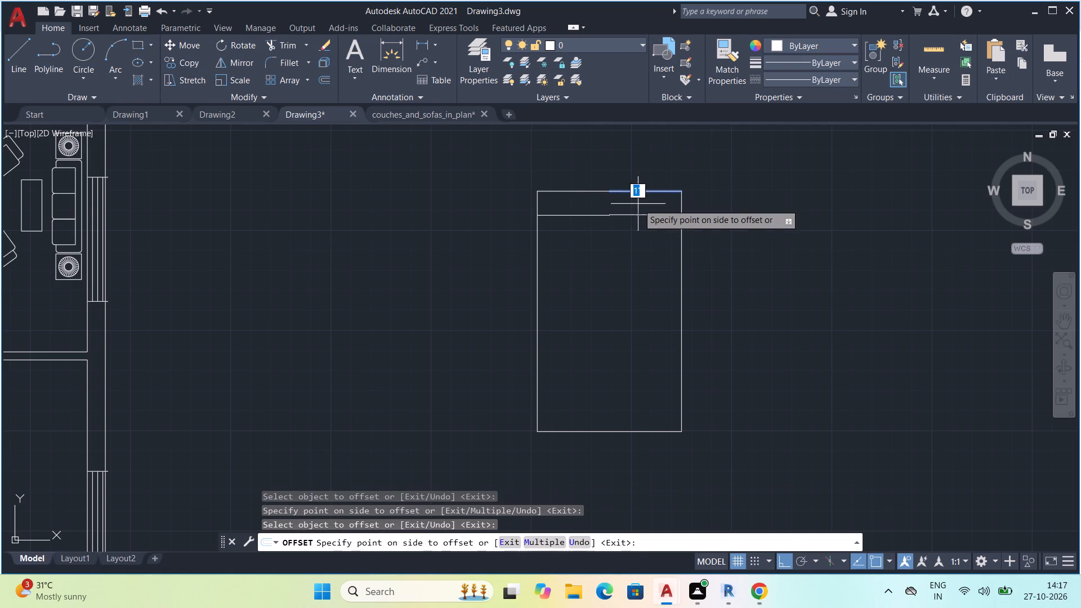
pyautogui.click(638, 203)
pyautogui.scroll(2, 641, 208)
pyautogui.scroll(-1, 640, 208)
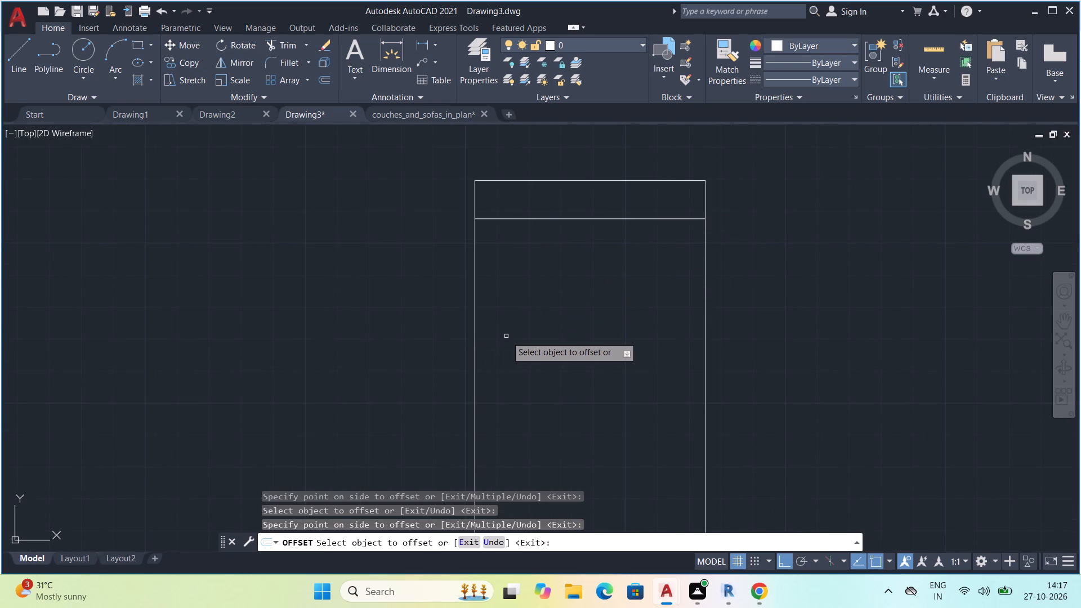
pyautogui.press('Escape')
# Offset the rectangle's west side 3' eastward to form a lengthwise centre line.
pyautogui.write("o 3'")
pyautogui.press('space')
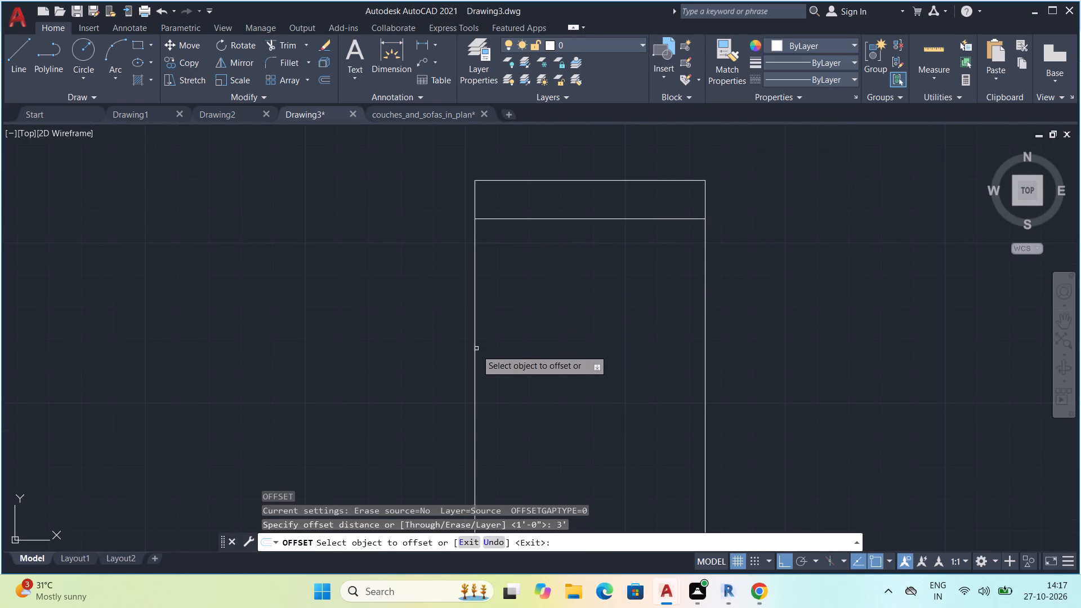
pyautogui.click(476, 351)
pyautogui.click(493, 363)
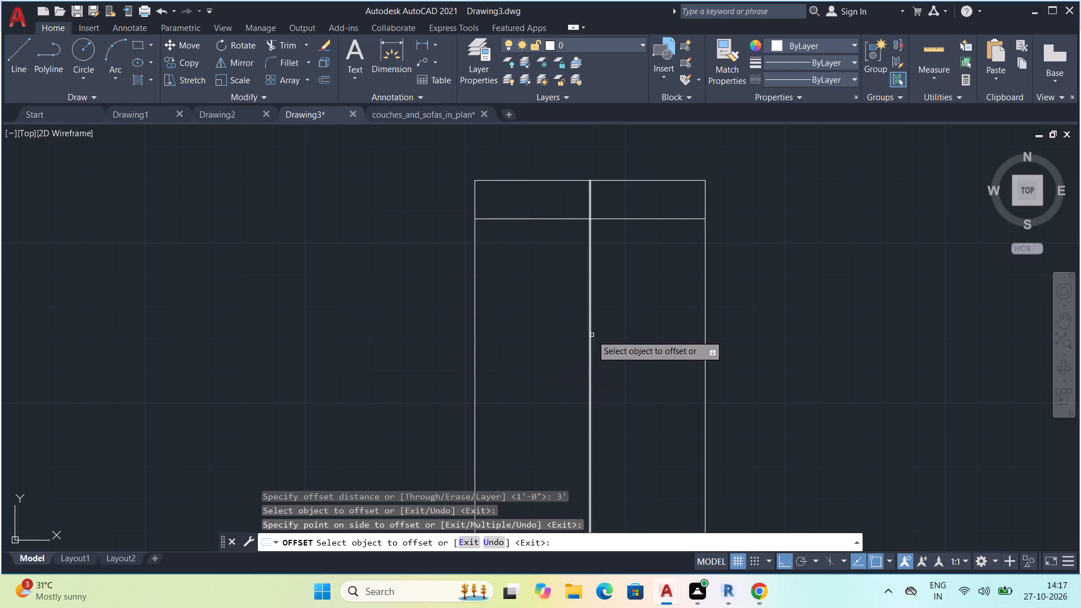
# Offset the west half of the rectangle's inner north line 5" southward to form the first tread line.
pyautogui.press('Escape')
pyautogui.press('Escape')
pyautogui.press('Escape')
pyautogui.press('Escape')
pyautogui.press('Escape')
pyautogui.press('Escape')
pyautogui.press('Escape')
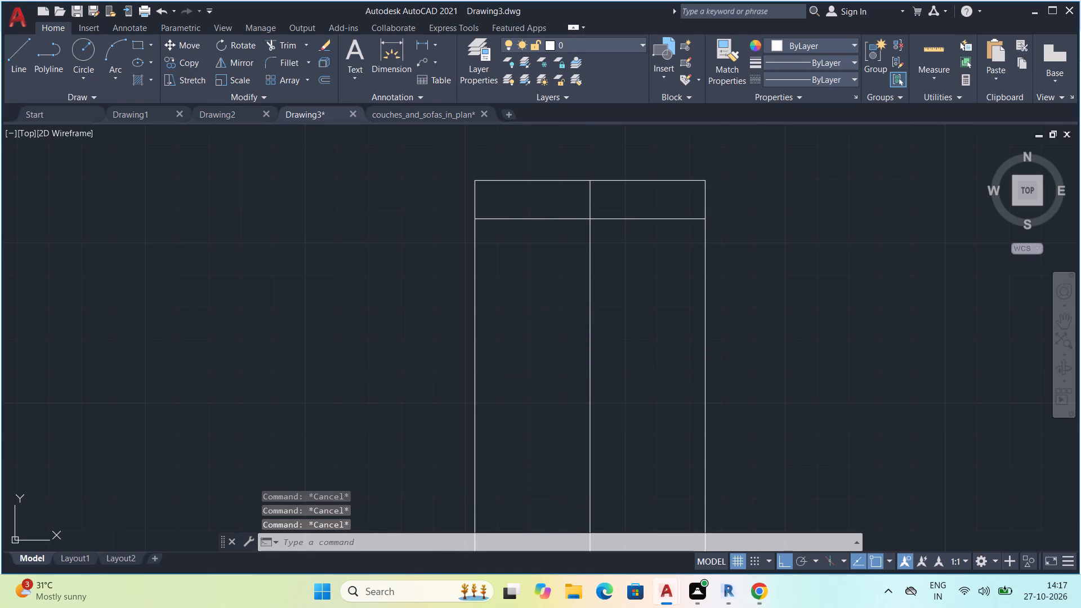
pyautogui.write('o')
pyautogui.press('space')
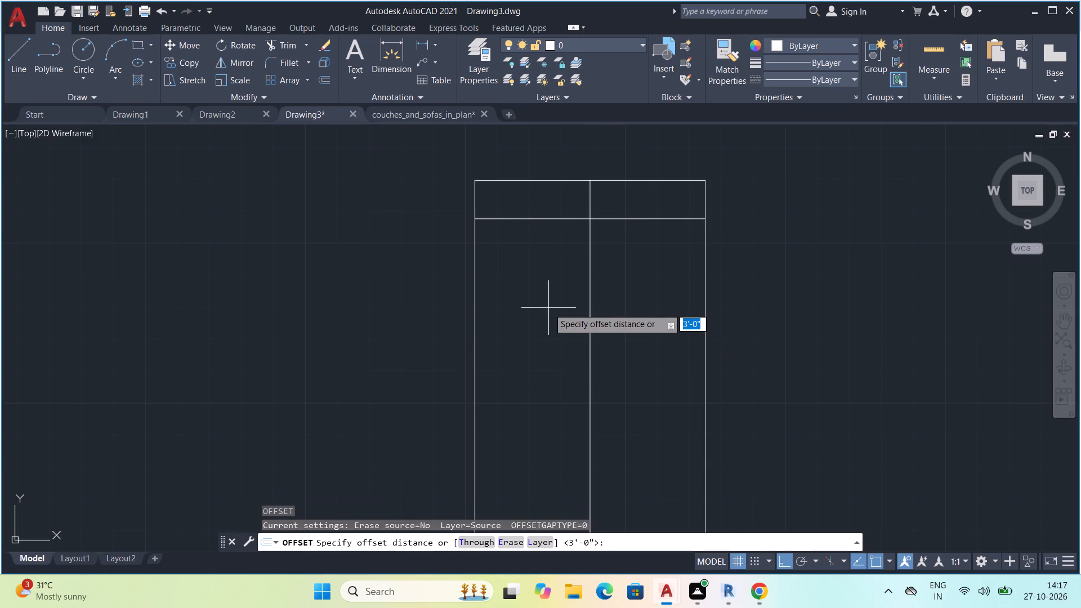
pyautogui.write('5"')
pyautogui.press('space')
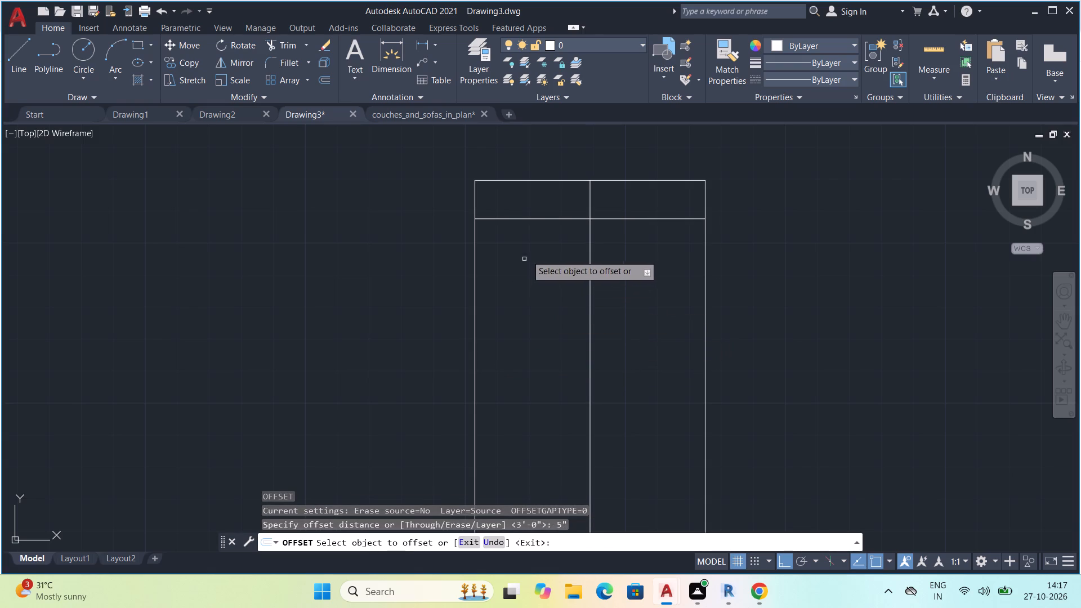
pyautogui.click(544, 220)
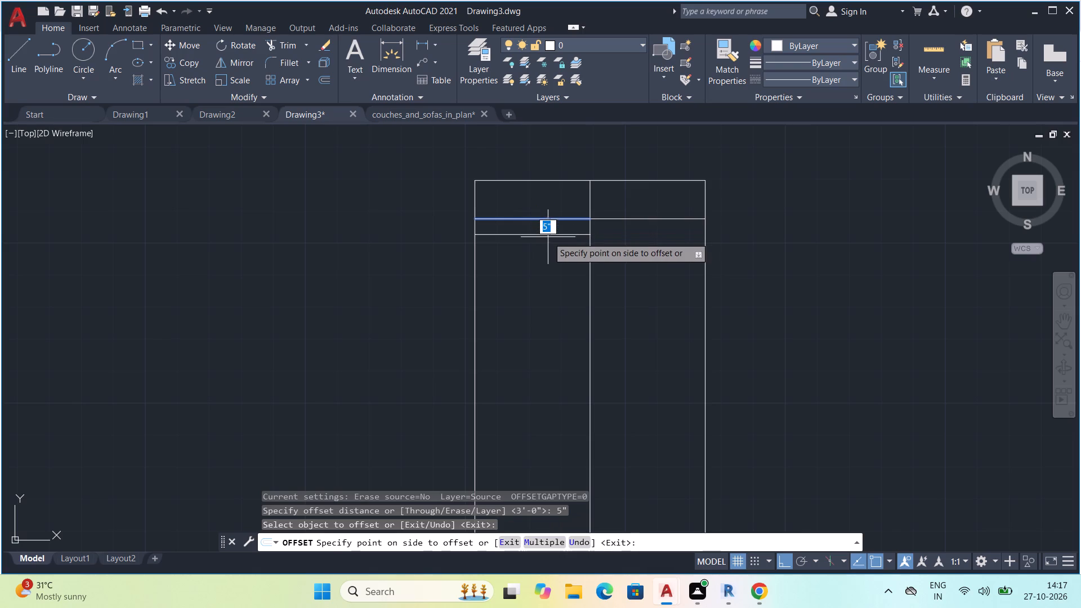
pyautogui.click(548, 237)
# Using Offset's Multiple option, repeat the first tread line at 5" spacing southward down the west half, past the rectangle's south edge.
pyautogui.click(540, 235)
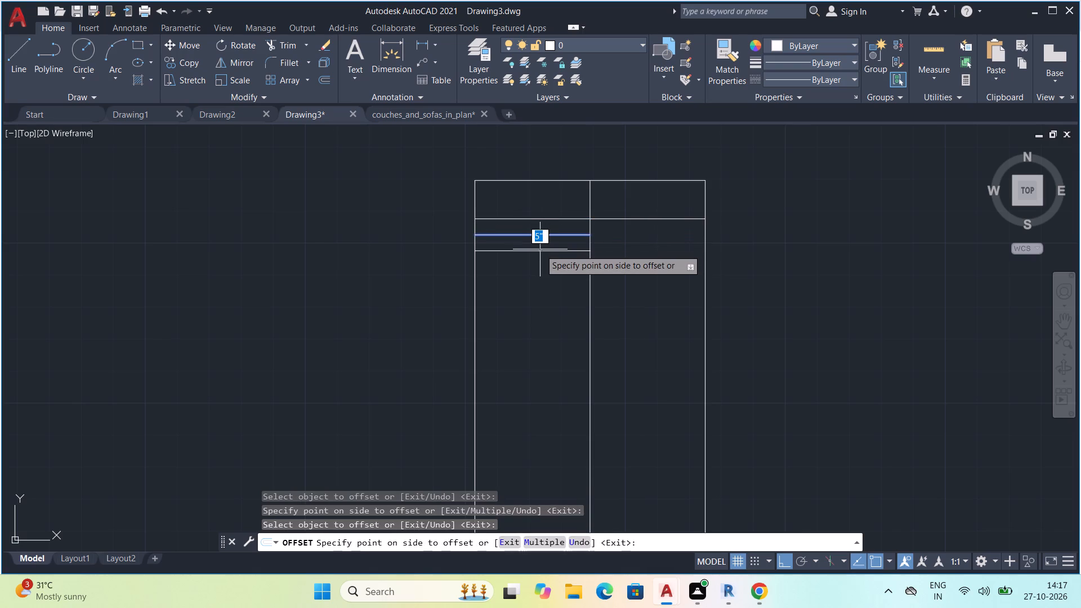
pyautogui.click(540, 540)
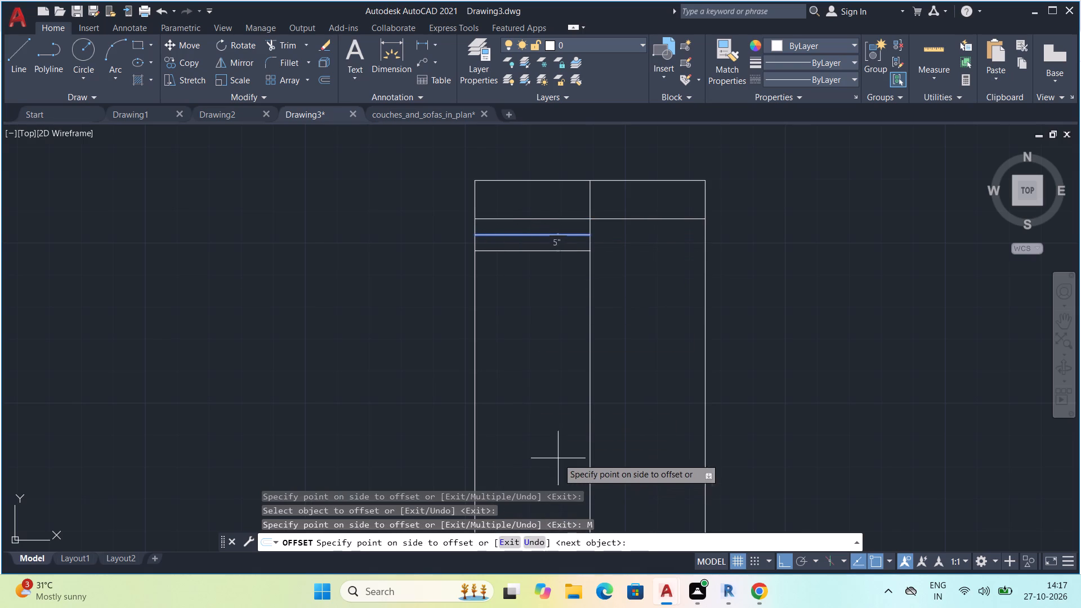
pyautogui.tripleClick(528, 399)
pyautogui.tripleClick(529, 403)
pyautogui.click(529, 406)
pyautogui.doubleClick(529, 410)
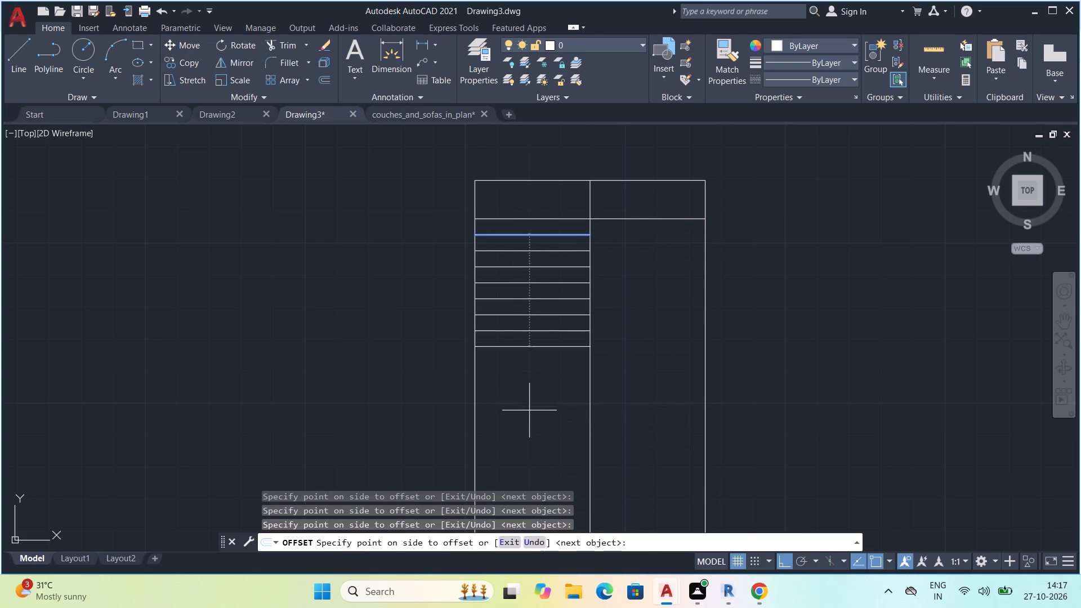
pyautogui.doubleClick(530, 415)
pyautogui.doubleClick(531, 419)
pyautogui.click(532, 430)
pyautogui.click(534, 435)
pyautogui.click(535, 443)
pyautogui.tripleClick(535, 453)
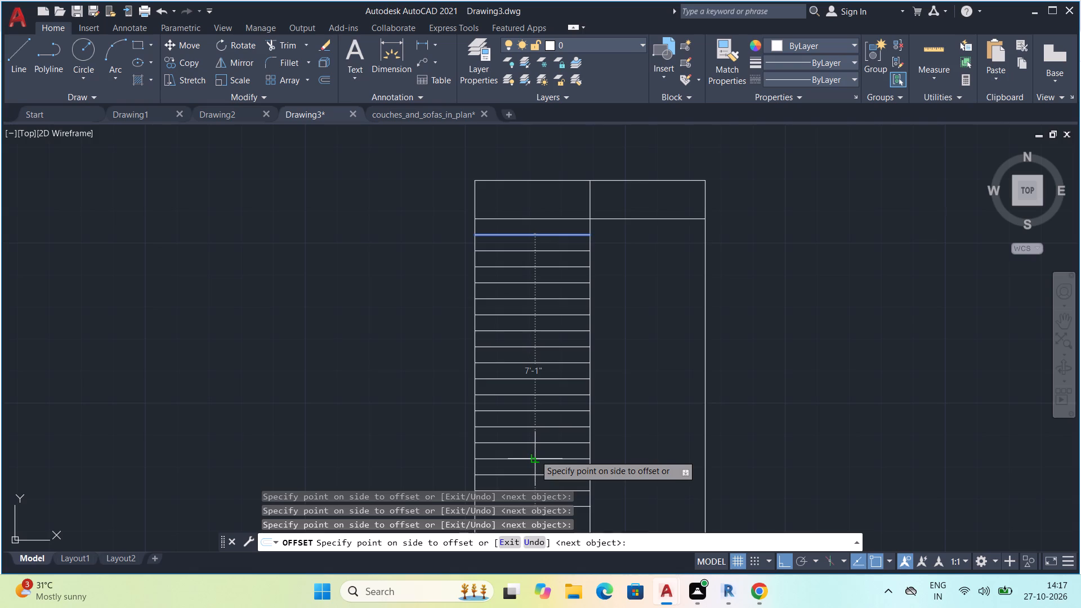
pyautogui.scroll(-2, 539, 455)
pyautogui.moveTo(543, 453); pyautogui.dragTo(548, 311, button='middle')
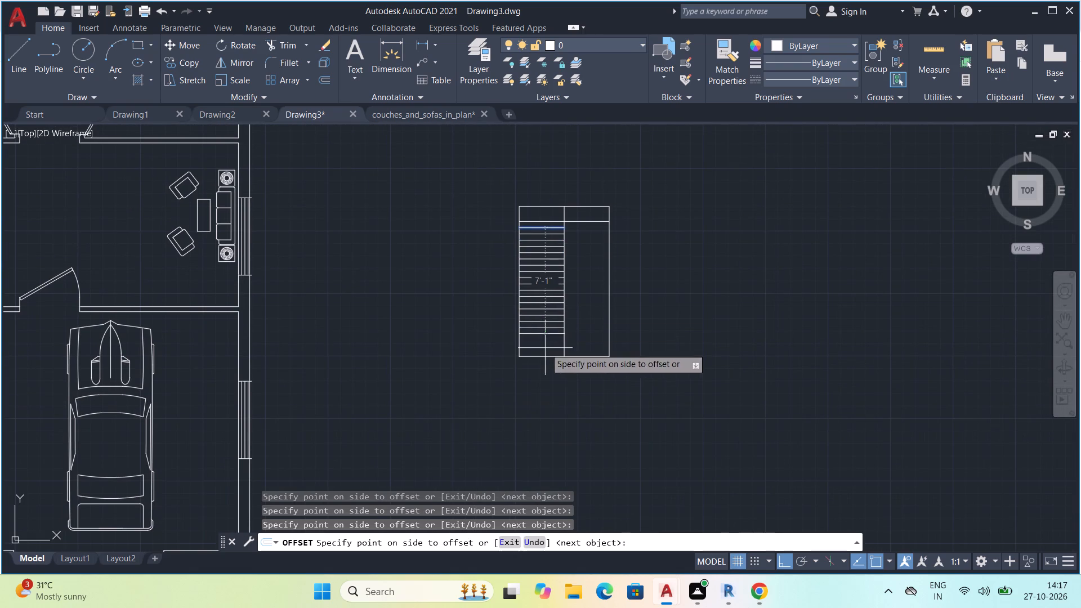
pyautogui.doubleClick(545, 348)
pyautogui.tripleClick(550, 356)
pyautogui.moveTo(542, 378); pyautogui.dragTo(541, 386)
pyautogui.click(541, 388)
pyautogui.click(541, 392)
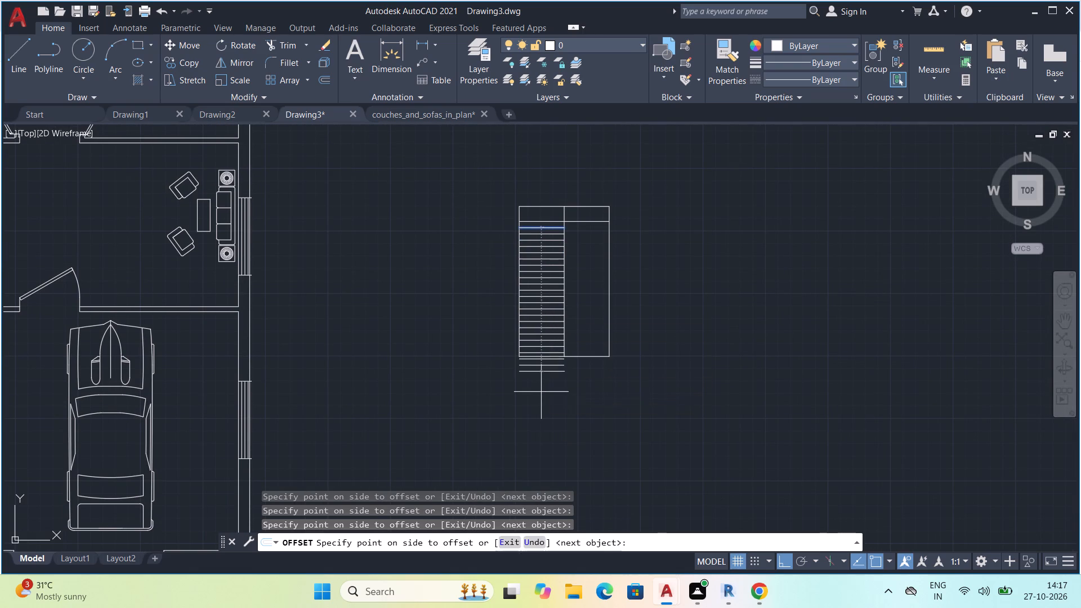
pyautogui.press('Escape')
# Erase the two surplus tread lines lying beyond the rectangle's south edge.
pyautogui.scroll(2, 540, 386)
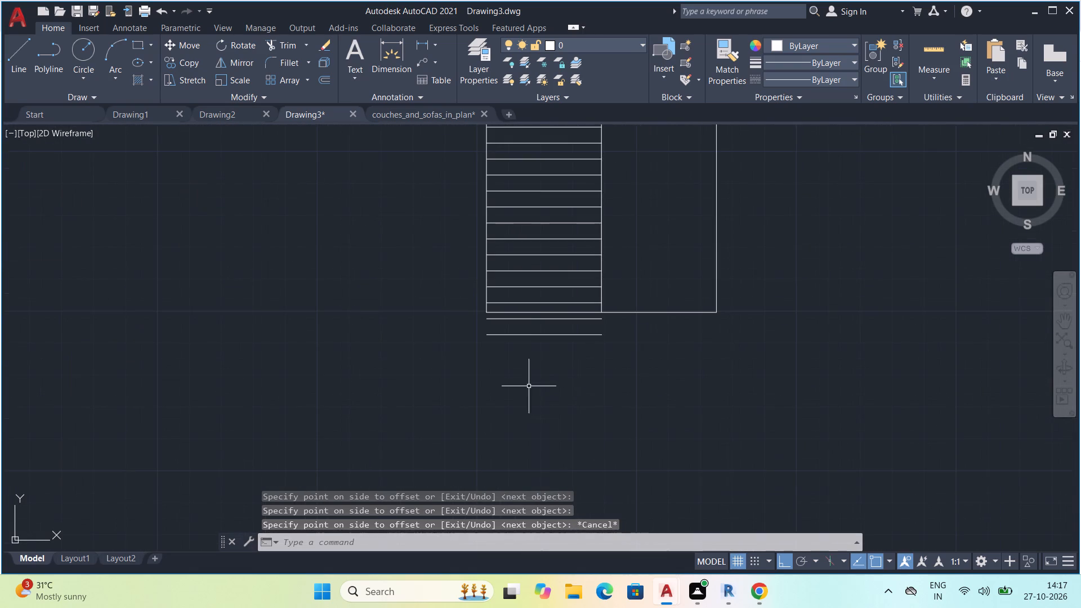
pyautogui.click(532, 338)
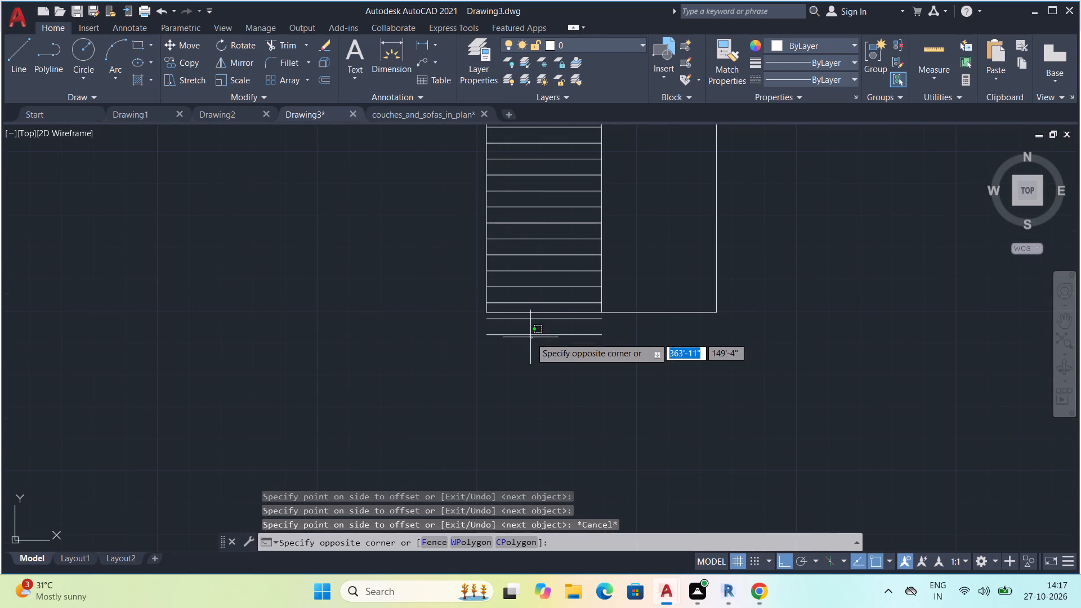
pyautogui.click(524, 312)
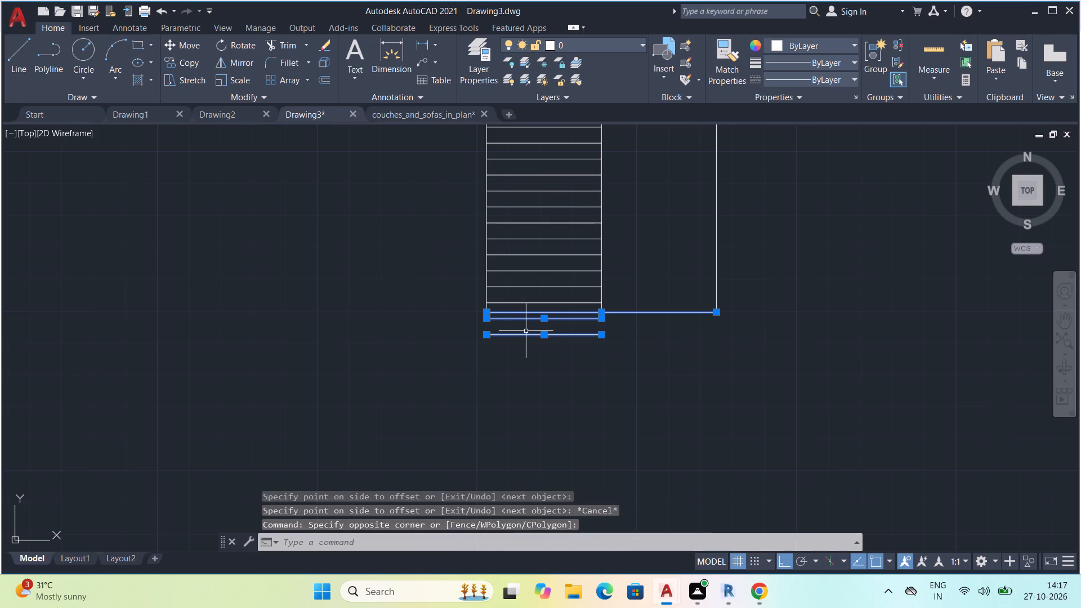
pyautogui.press('Escape')
pyautogui.moveTo(558, 364); pyautogui.dragTo(553, 361)
pyautogui.click(506, 318)
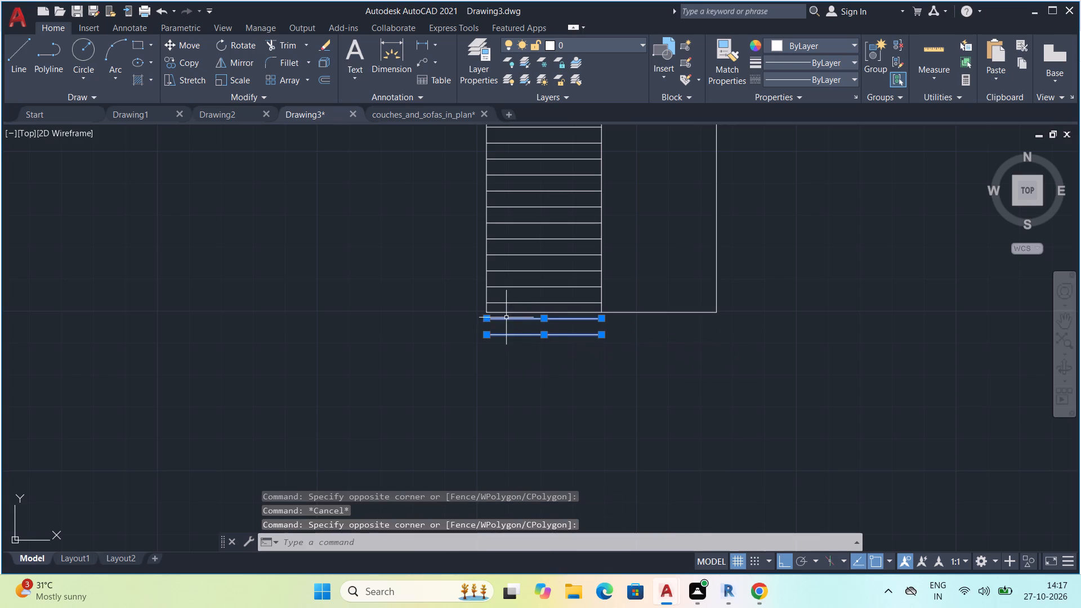
pyautogui.write('e')
pyautogui.press('space')
# Mirror the west half's tread lines and the south edge across the lengthwise centre line, keeping the source objects.
pyautogui.scroll(-1, 533, 329)
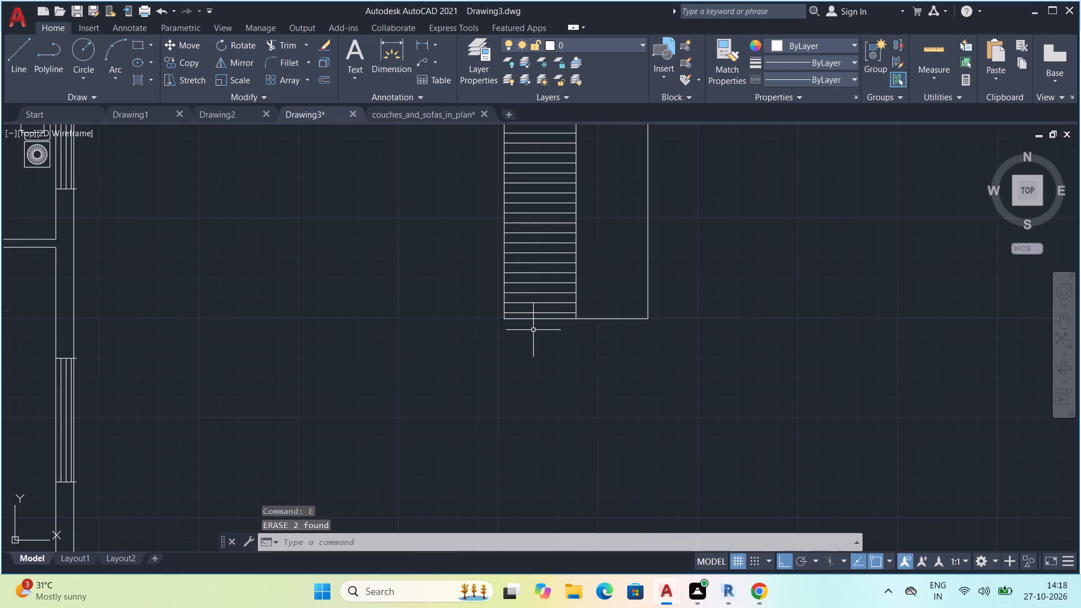
pyautogui.moveTo(537, 339); pyautogui.dragTo(537, 381, button='middle')
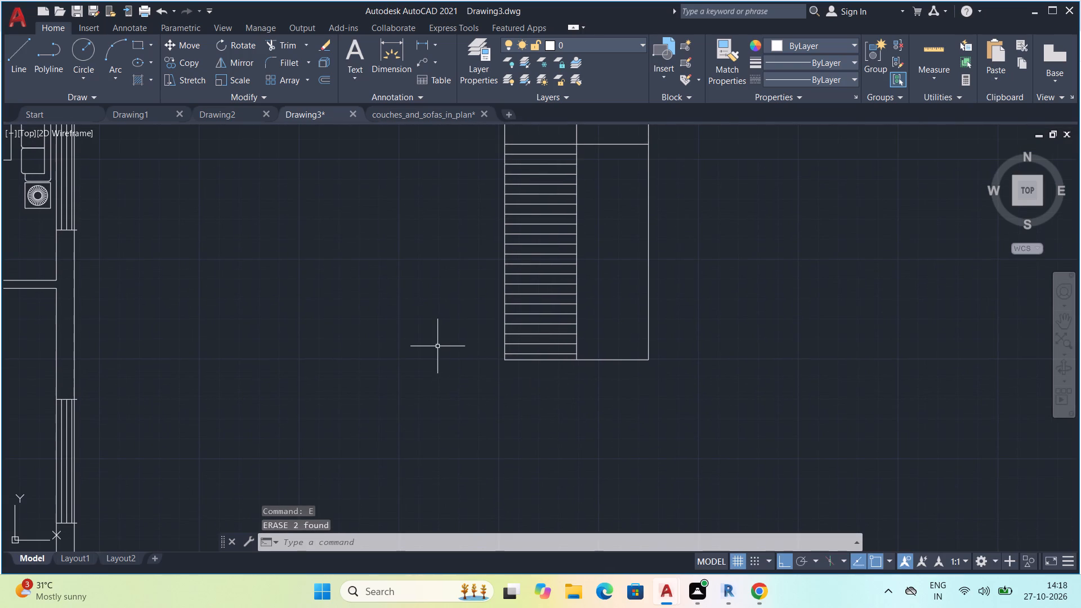
pyautogui.moveTo(441, 225); pyautogui.dragTo(396, 298, button='middle')
pyautogui.scroll(1, 423, 241)
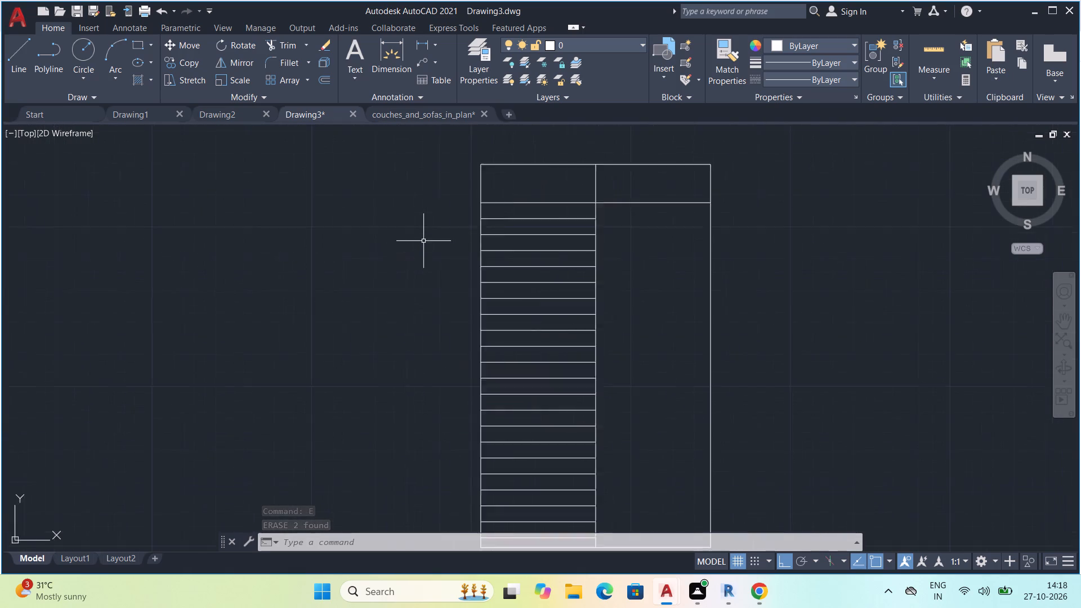
pyautogui.scroll(1, 423, 241)
pyautogui.moveTo(464, 190); pyautogui.dragTo(472, 190)
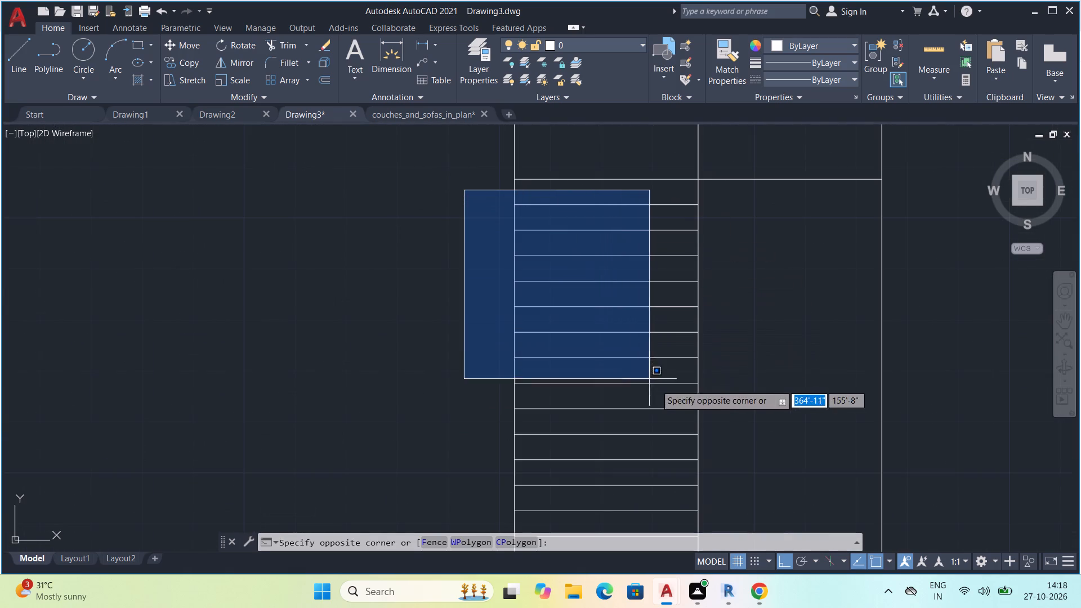
pyautogui.moveTo(673, 401); pyautogui.dragTo(650, 276, button='middle')
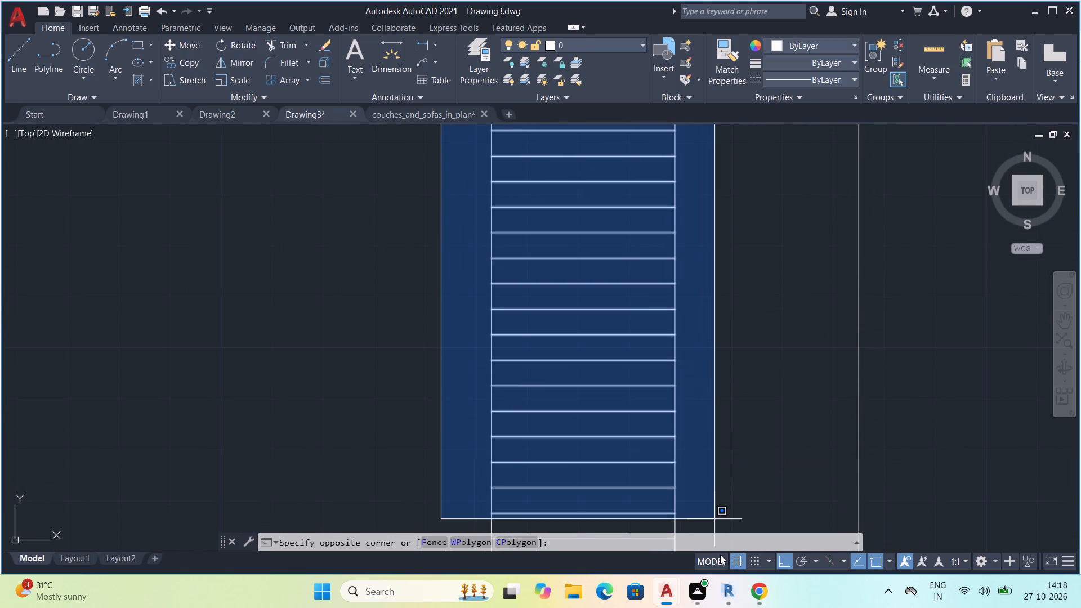
pyautogui.moveTo(718, 544); pyautogui.dragTo(686, 373, button='middle')
pyautogui.moveTo(691, 395); pyautogui.dragTo(660, 289, button='middle')
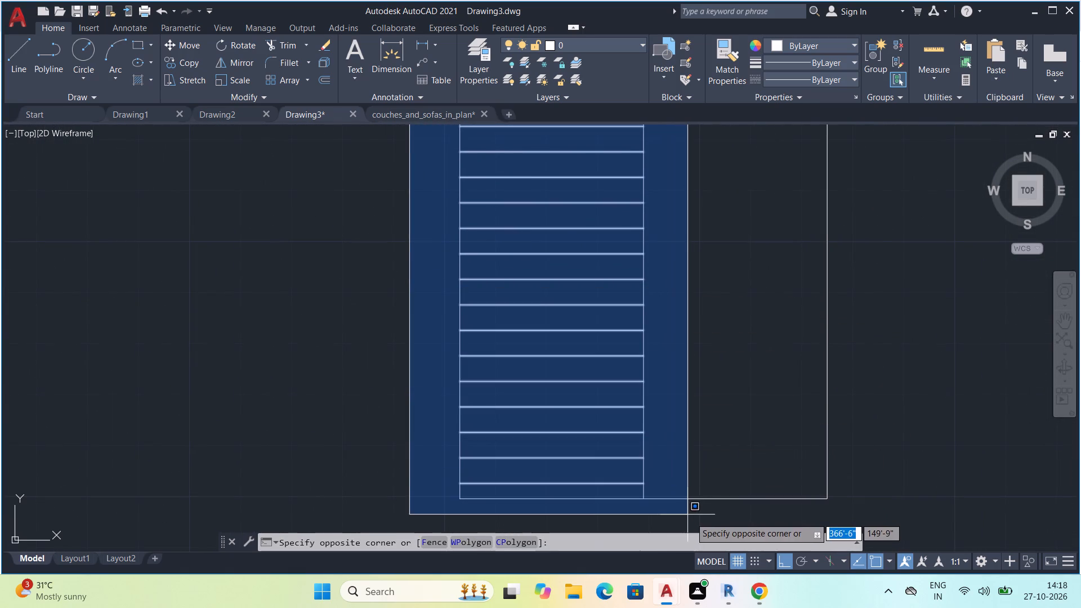
pyautogui.click(690, 518)
pyautogui.scroll(-1, 669, 465)
pyautogui.moveTo(687, 434); pyautogui.dragTo(662, 427, button='middle')
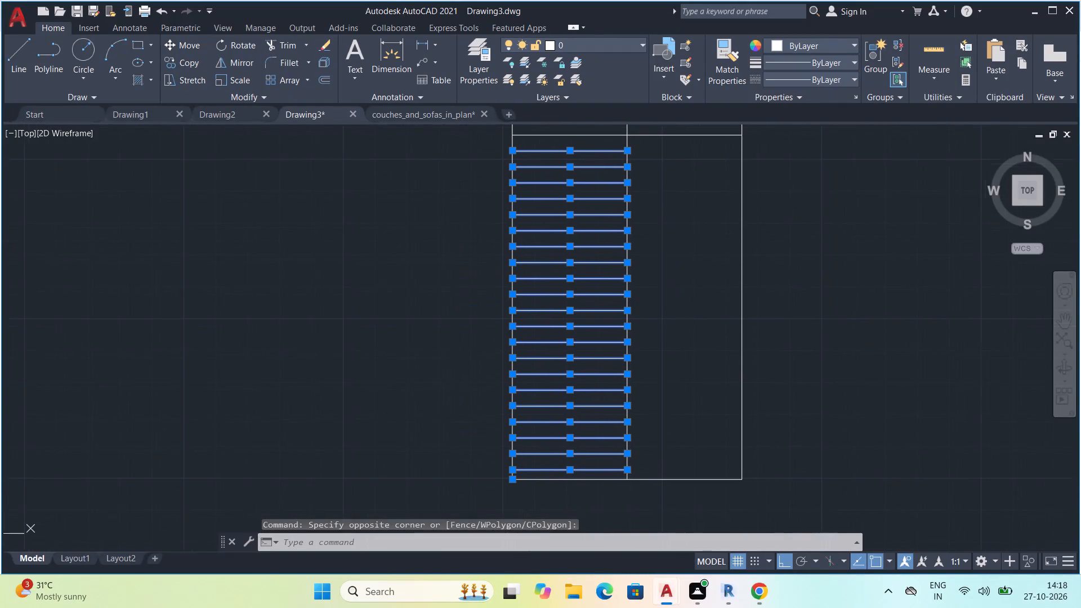
pyautogui.click(596, 481)
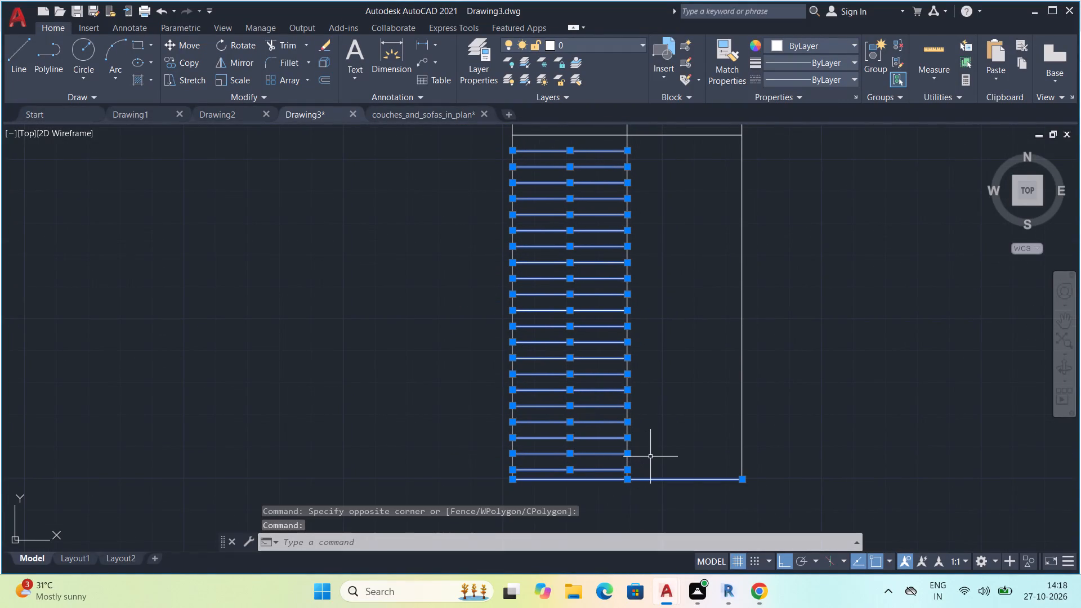
pyautogui.write('mi')
pyautogui.press('space')
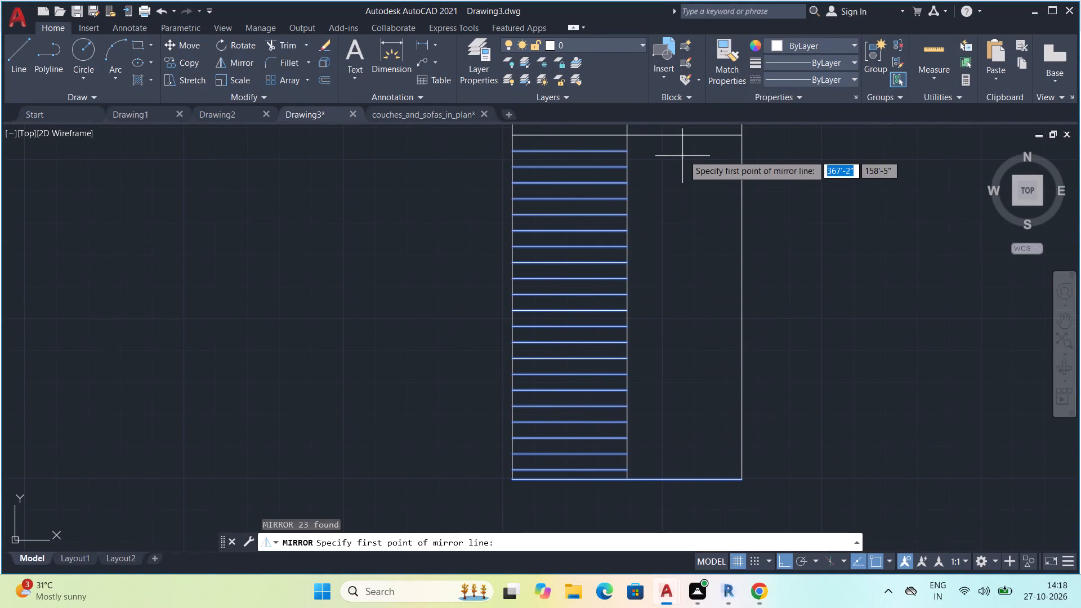
pyautogui.click(626, 138)
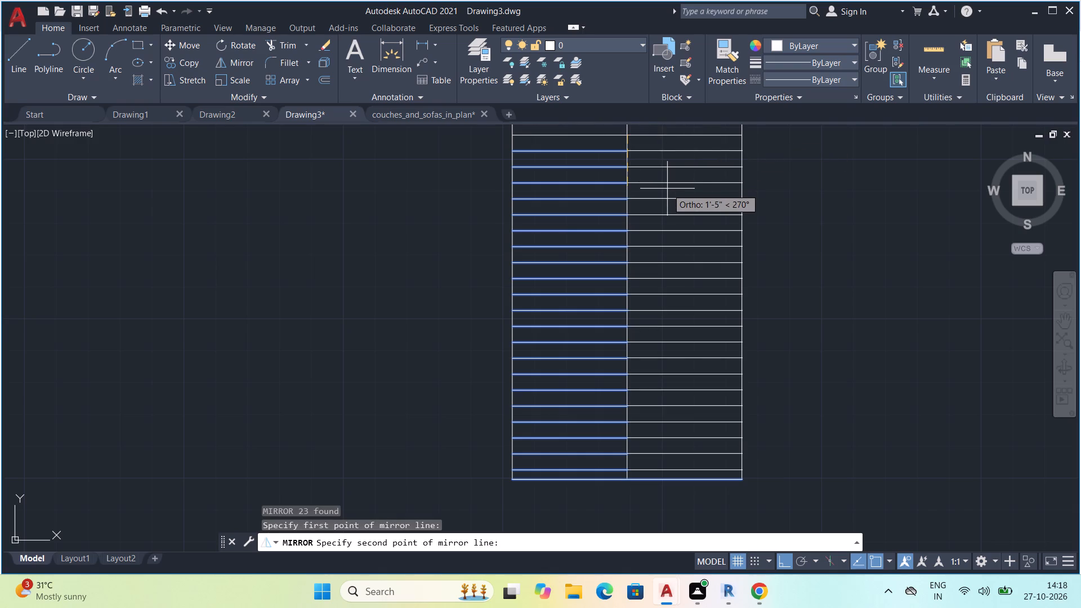
pyautogui.click(667, 192)
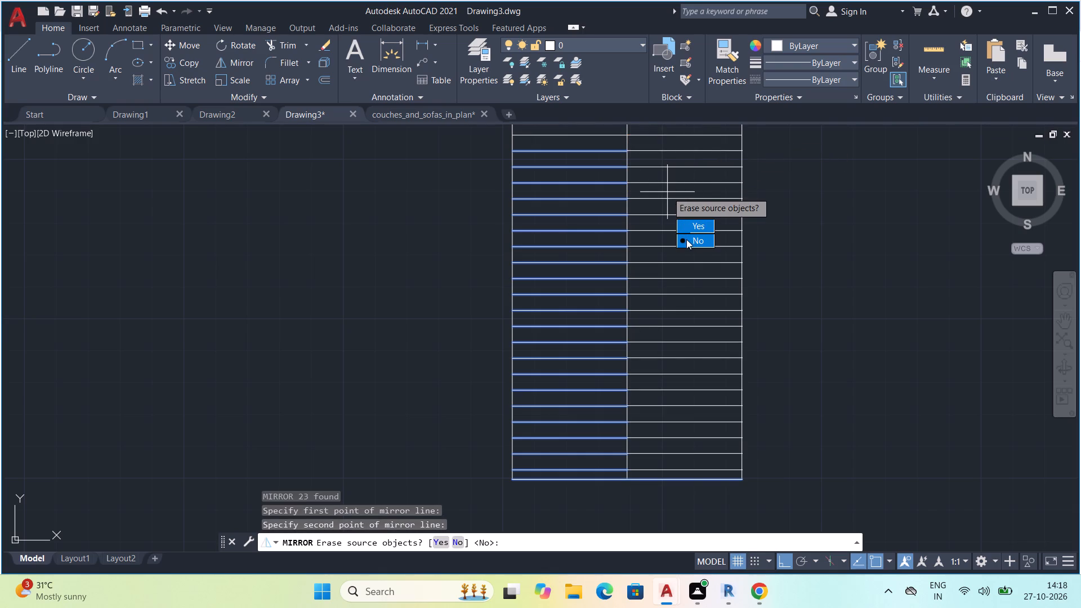
pyautogui.moveTo(686, 239); pyautogui.dragTo(667, 192)
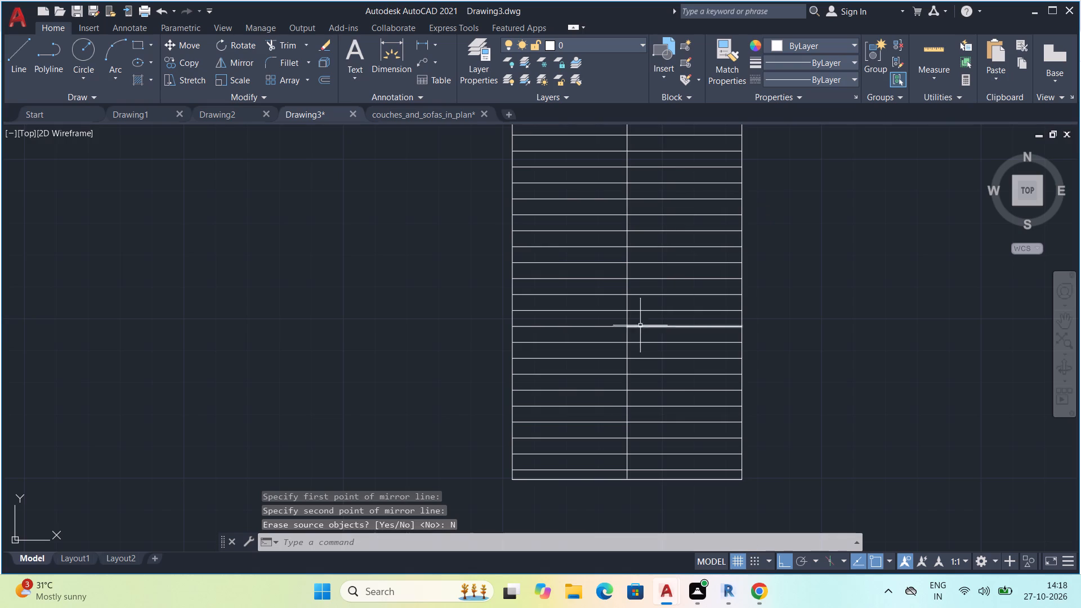
pyautogui.press('Escape')
pyautogui.press('Escape')
pyautogui.press('Escape')
pyautogui.press('Escape')
pyautogui.press('Escape')
pyautogui.press('Escape')
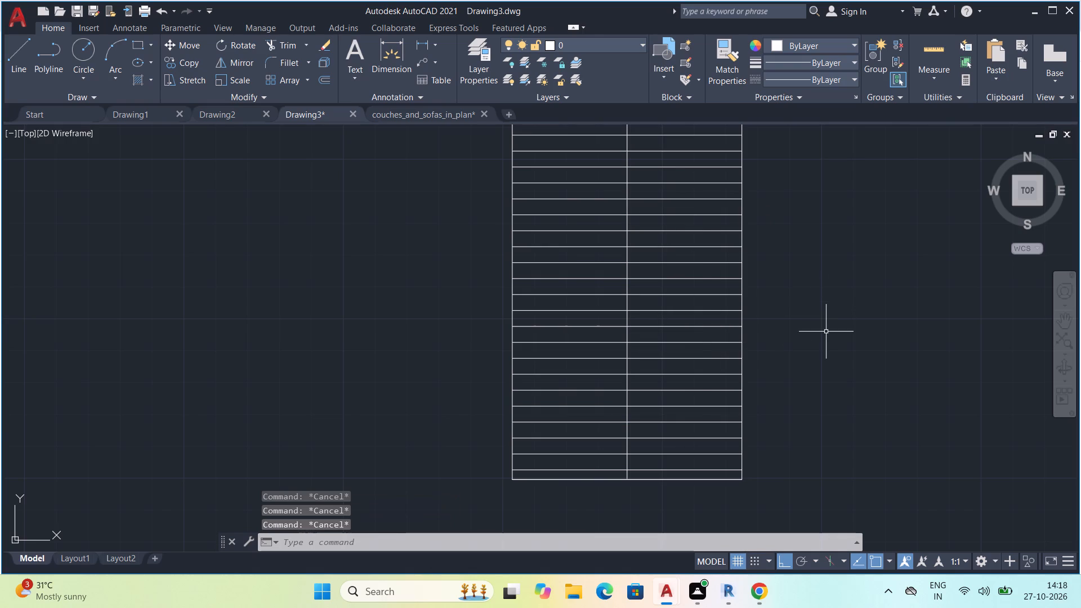
# Copy the entire stair layout from east of the house to just west of its southwest corner, with Ortho off.
pyautogui.scroll(-1, 825, 338)
pyautogui.moveTo(834, 358); pyautogui.dragTo(790, 363, button='middle')
pyautogui.moveTo(568, 164); pyautogui.dragTo(604, 203)
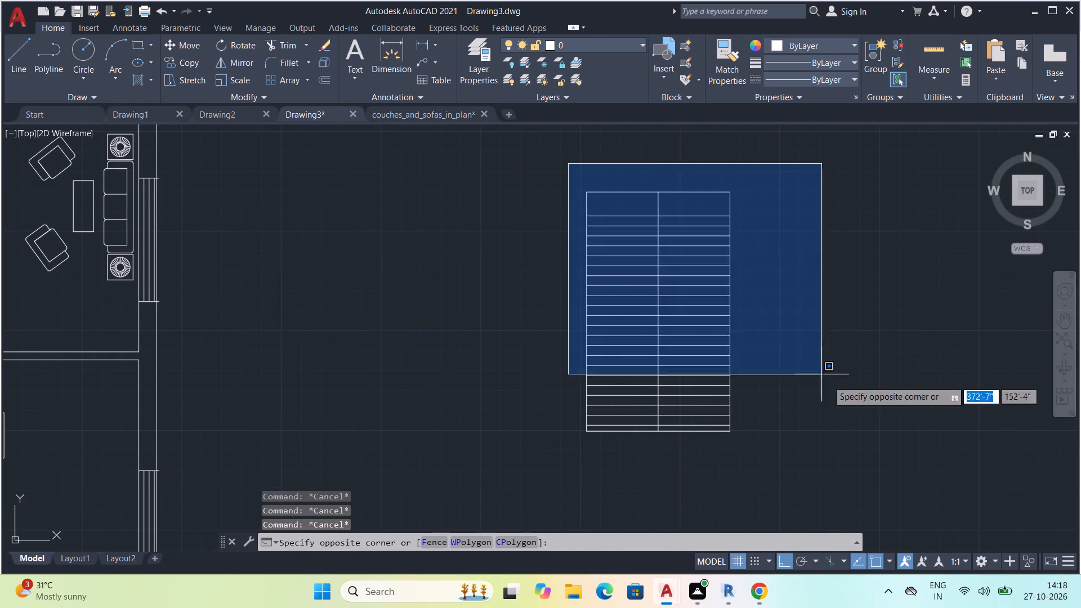
pyautogui.click(897, 485)
pyautogui.press('c')
pyautogui.press('o')
pyautogui.press('space')
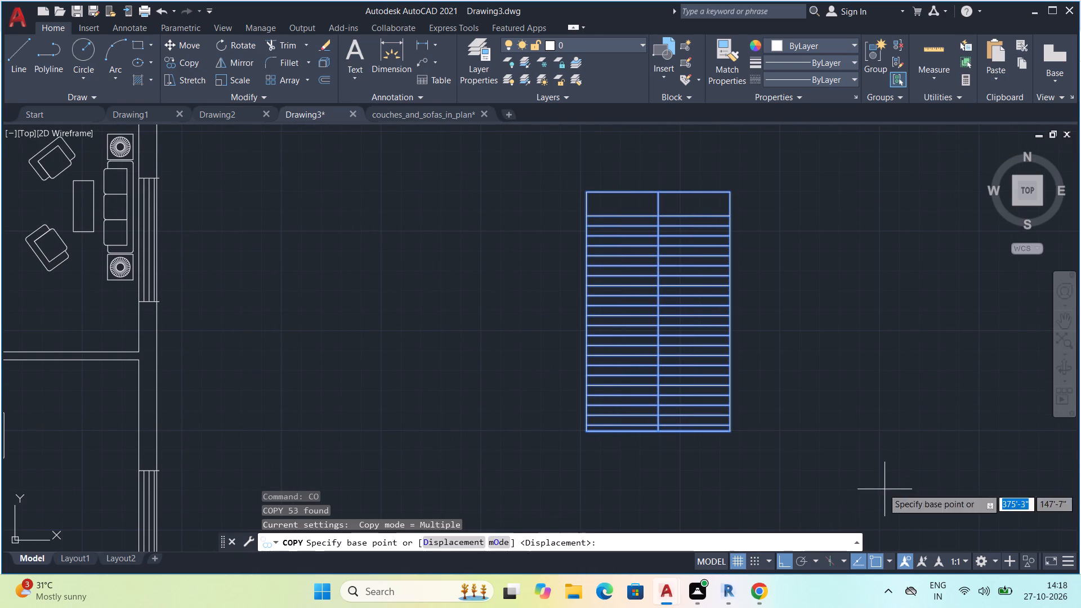
pyautogui.moveTo(715, 414); pyautogui.dragTo(661, 436)
pyautogui.moveTo(359, 525); pyautogui.dragTo(667, 334, button='middle')
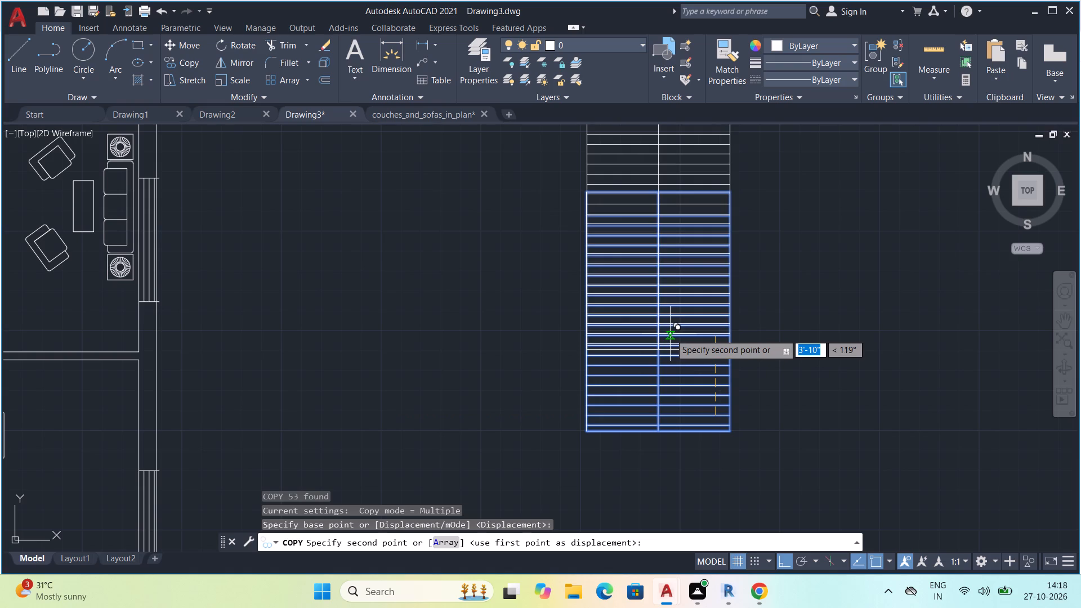
pyautogui.press('F8')
pyautogui.moveTo(673, 330); pyautogui.dragTo(790, 219, button='middle')
pyautogui.moveTo(463, 480); pyautogui.dragTo(658, 231, button='middle')
pyautogui.moveTo(246, 456); pyautogui.dragTo(565, 364, button='middle')
pyautogui.moveTo(250, 352); pyautogui.dragTo(347, 460, button='middle')
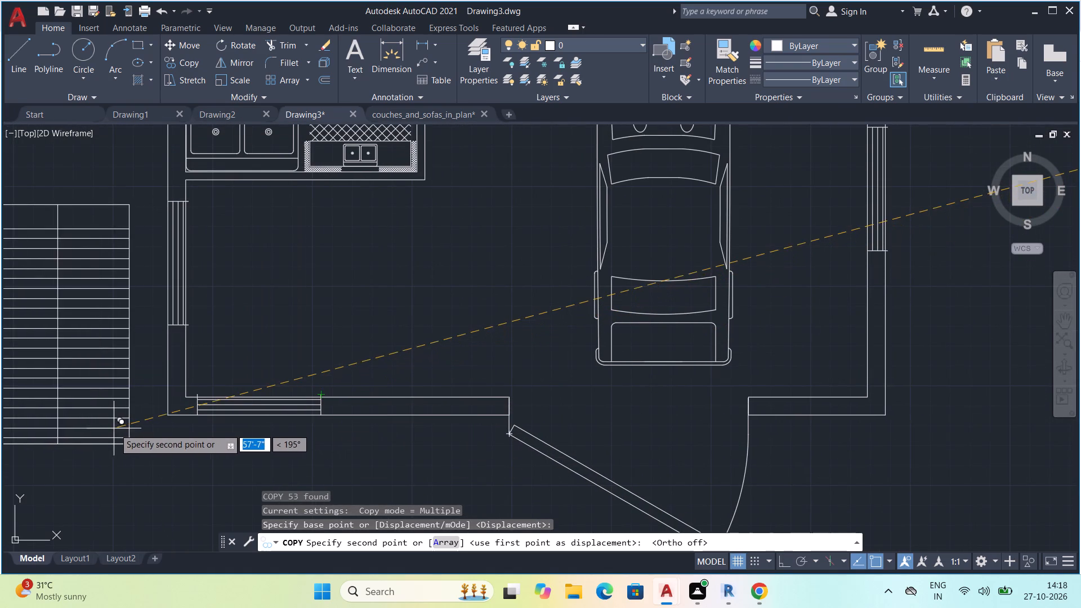
pyautogui.click(123, 427)
pyautogui.scroll(-2, 123, 427)
pyautogui.moveTo(124, 426); pyautogui.dragTo(336, 432, button='middle')
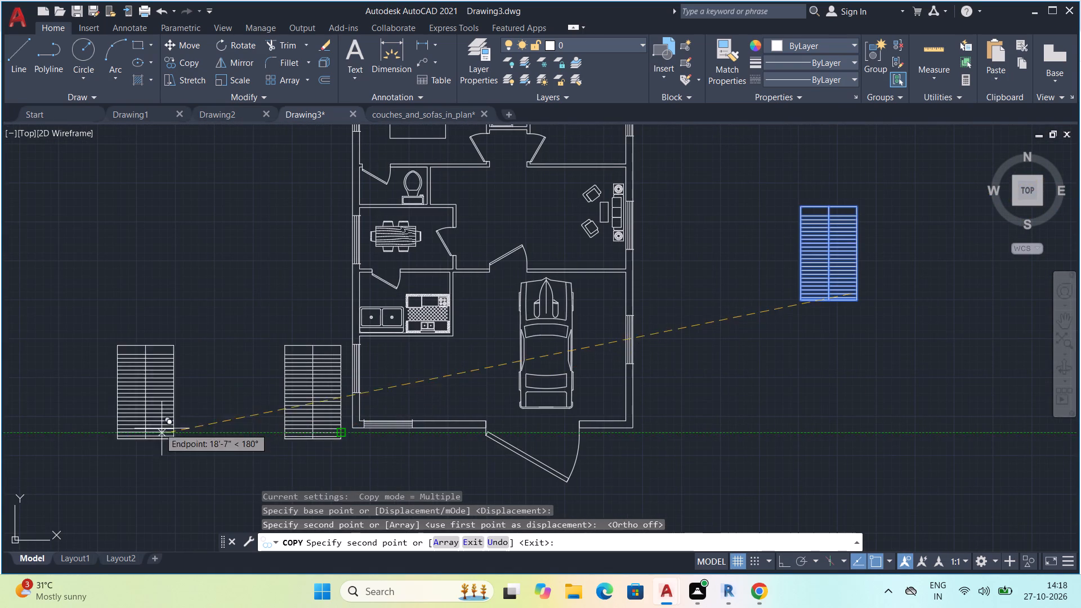
pyautogui.press('Escape')
# Move the copied stair layout farther west and slightly north, away from the house.
pyautogui.click(241, 344)
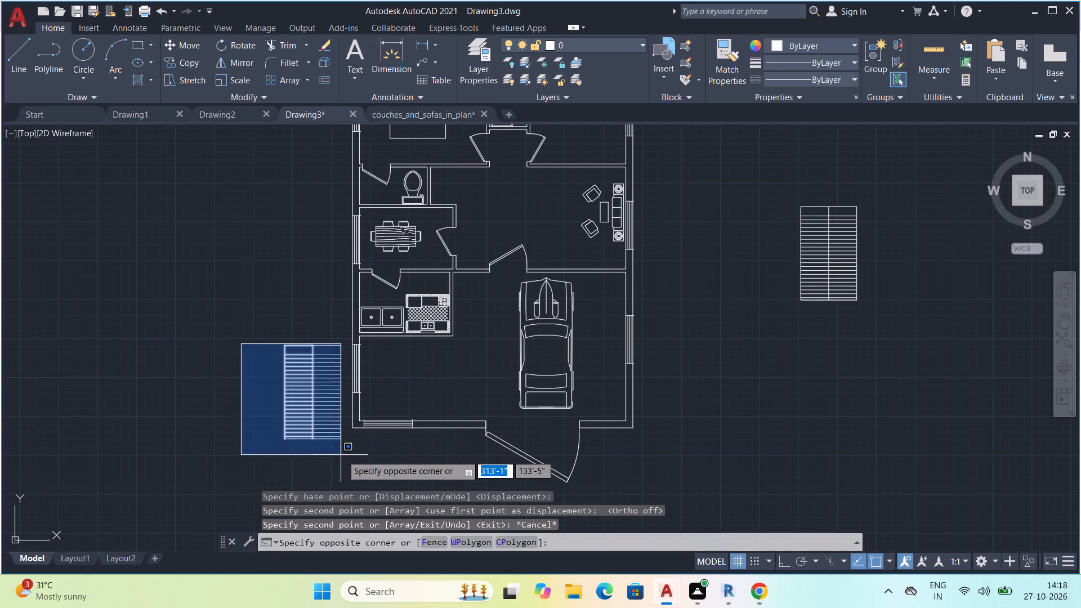
pyautogui.click(347, 451)
pyautogui.press('m')
pyautogui.press('space')
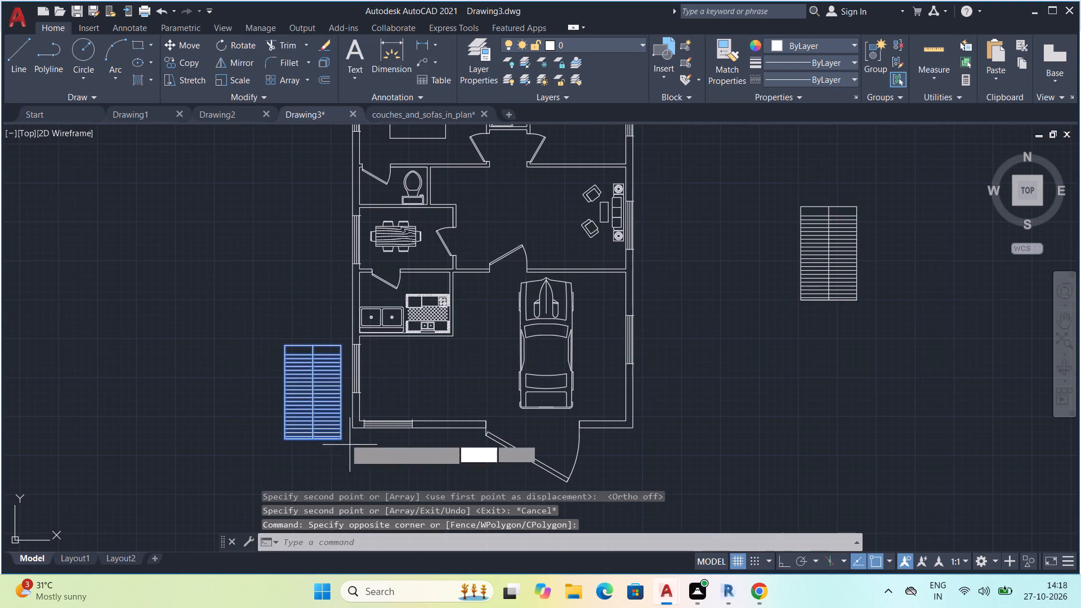
pyautogui.click(327, 413)
pyautogui.click(185, 372)
# Rotate the copied stair layout west of the house 90° counterclockwise about its southeast corner, with Ortho on.
pyautogui.moveTo(88, 244); pyautogui.dragTo(130, 293)
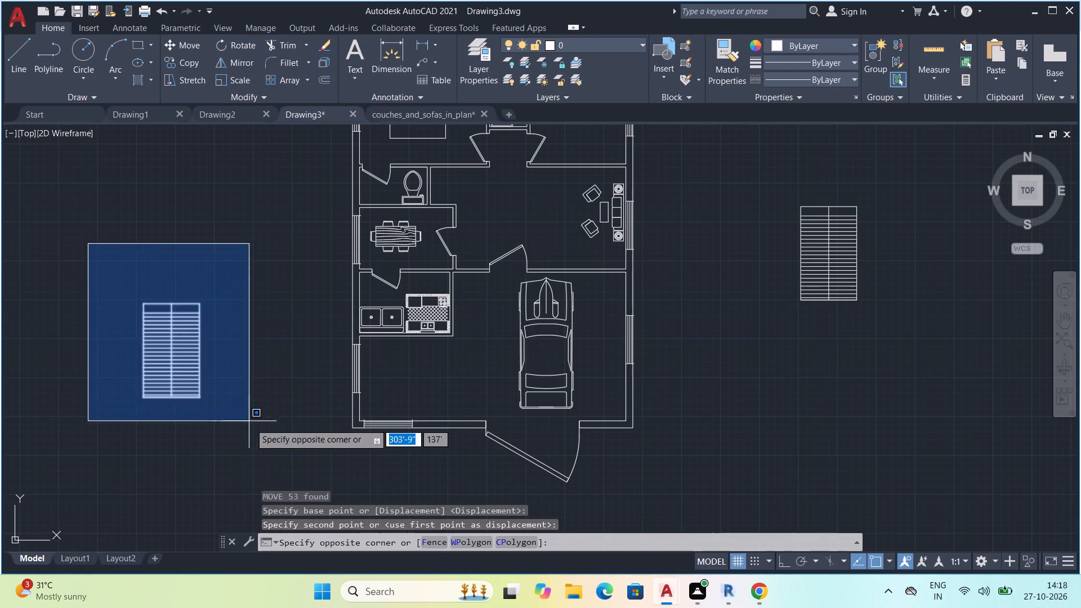
pyautogui.click(261, 433)
pyautogui.press('r')
pyautogui.write('o')
pyautogui.press('space')
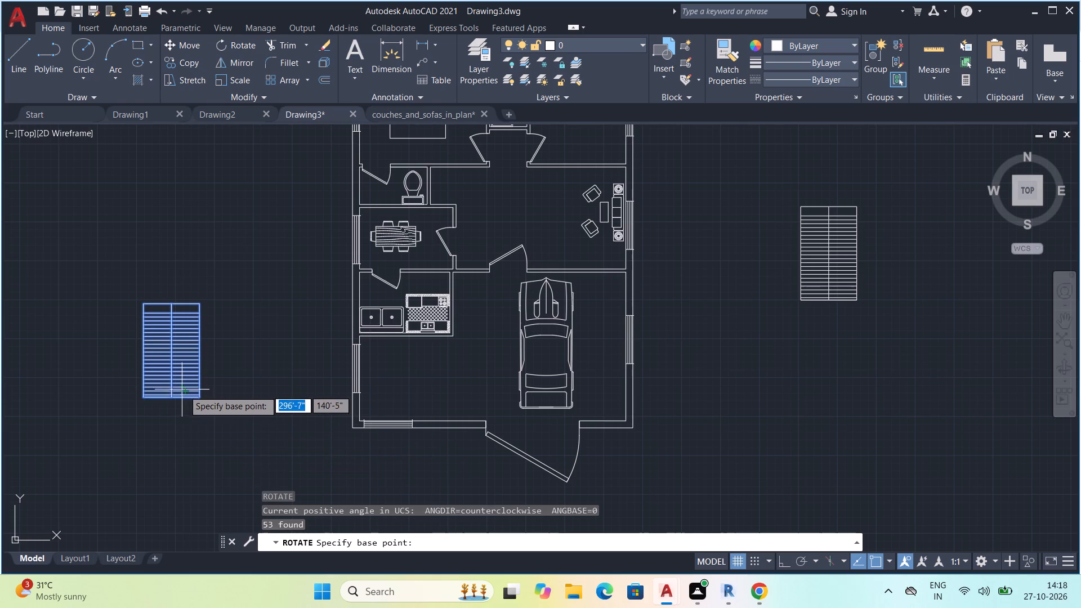
pyautogui.click(194, 400)
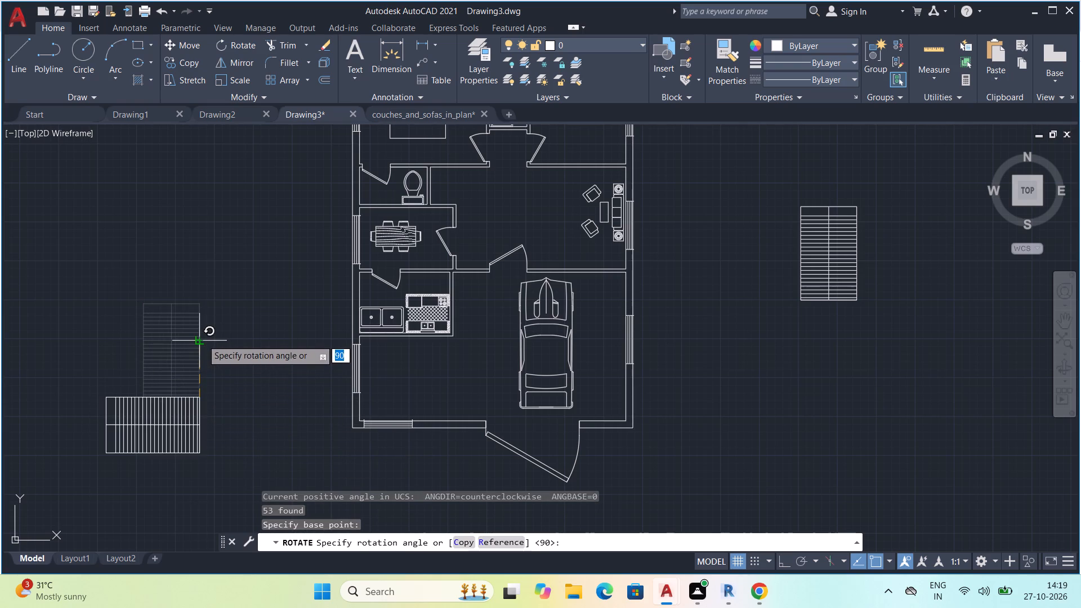
pyautogui.press('F8')
pyautogui.click(202, 339)
# Rotate the copied stair layout 180° about its northeast corner.
pyautogui.moveTo(51, 377); pyautogui.dragTo(62, 390)
pyautogui.click(248, 481)
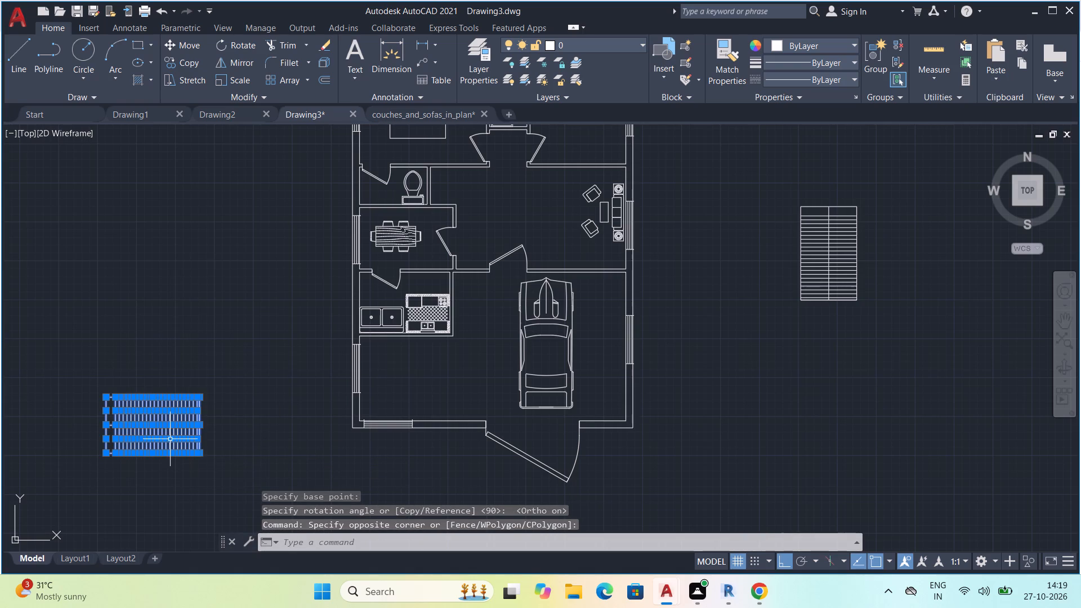
pyautogui.press('r')
pyautogui.press('o')
pyautogui.press('space')
pyautogui.click(196, 397)
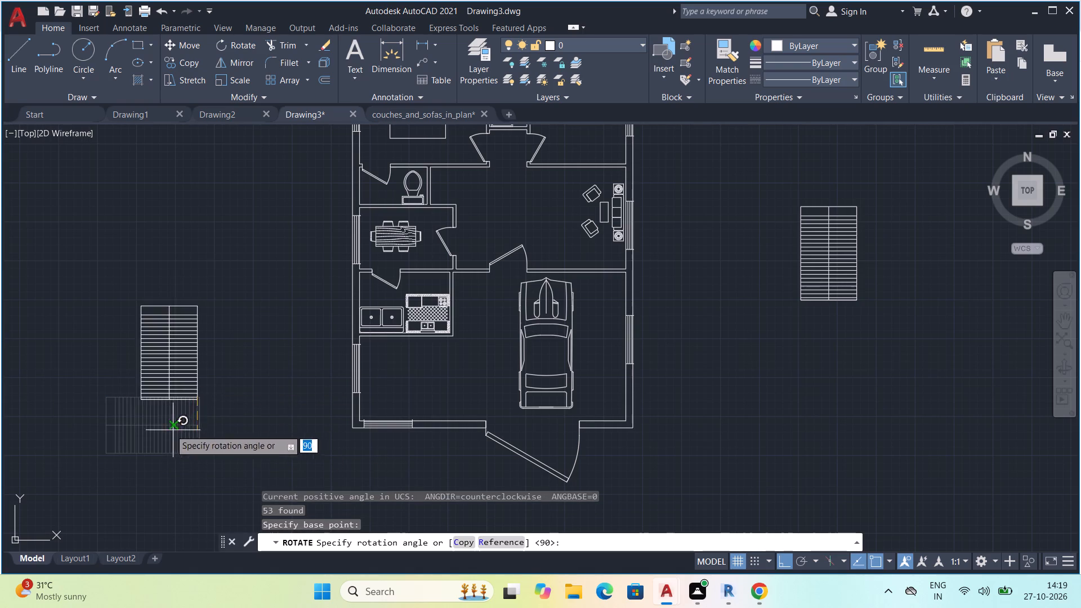
pyautogui.click(128, 370)
# Move the rotated stair layout inside the house, directly south of the kitchen against the west wall, with Ortho off.
pyautogui.click(152, 319)
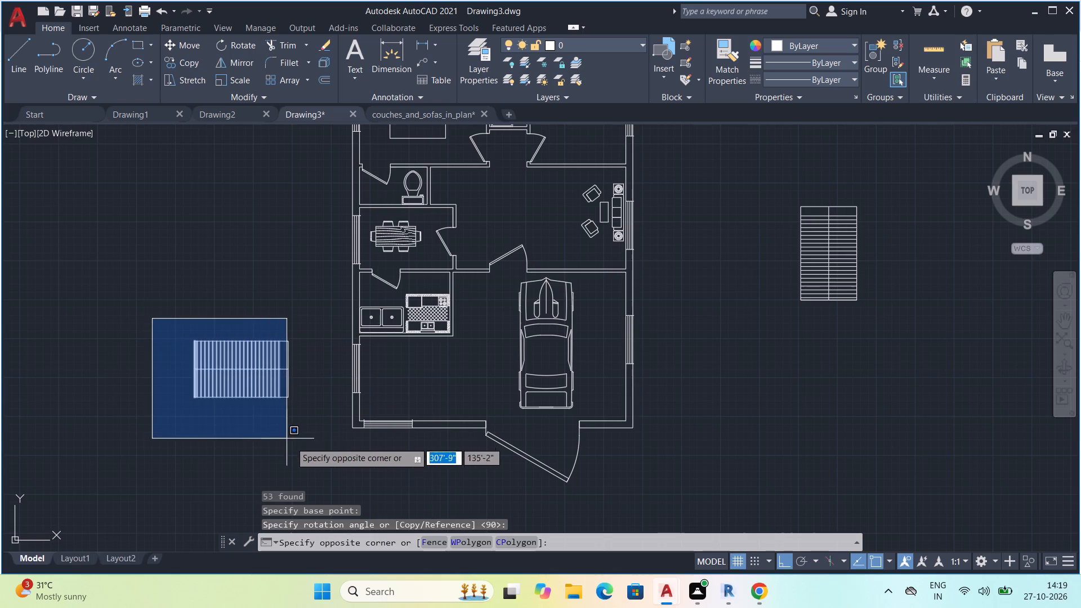
pyautogui.click(318, 449)
pyautogui.write('m')
pyautogui.press('space')
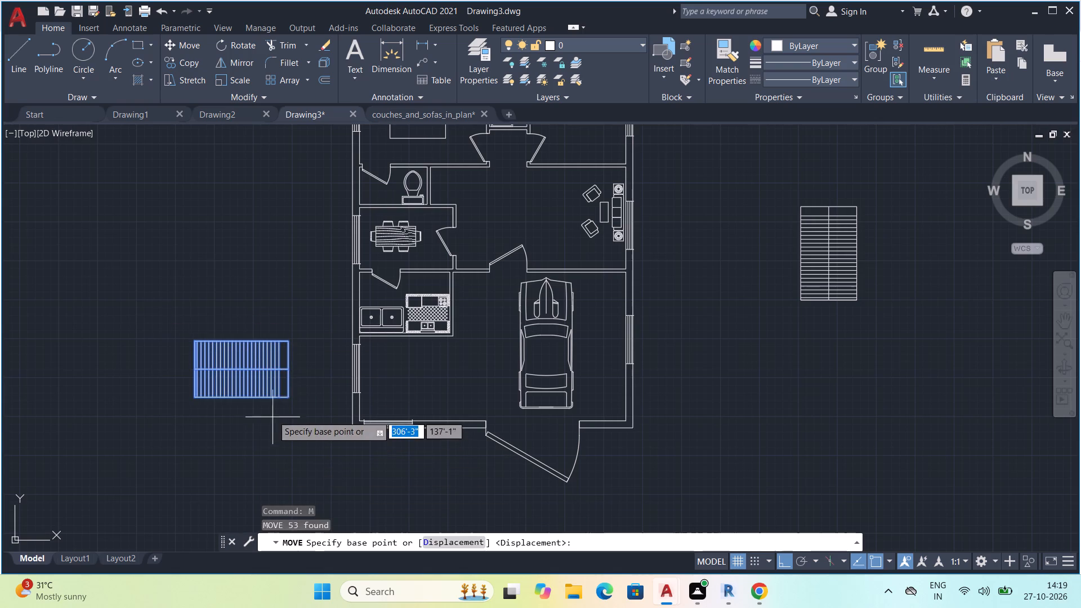
pyautogui.click(288, 400)
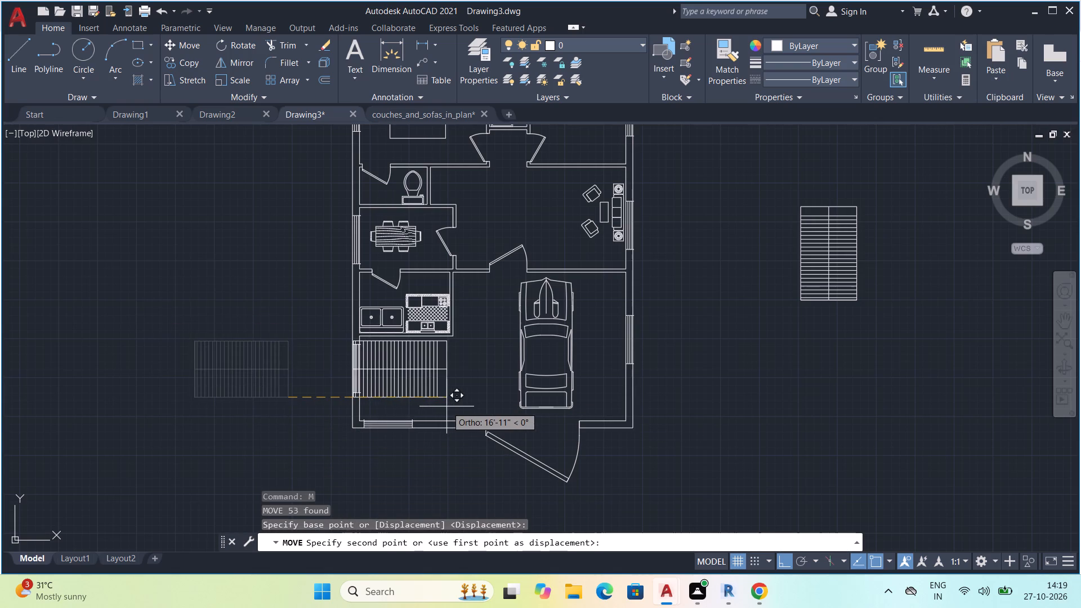
pyautogui.scroll(2, 448, 406)
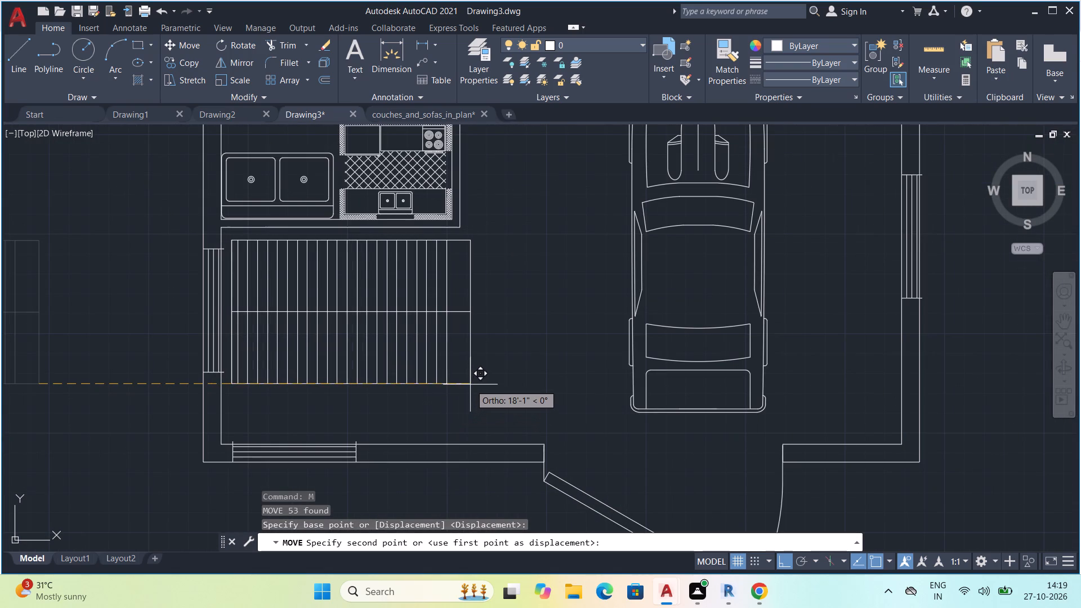
pyautogui.press('F8')
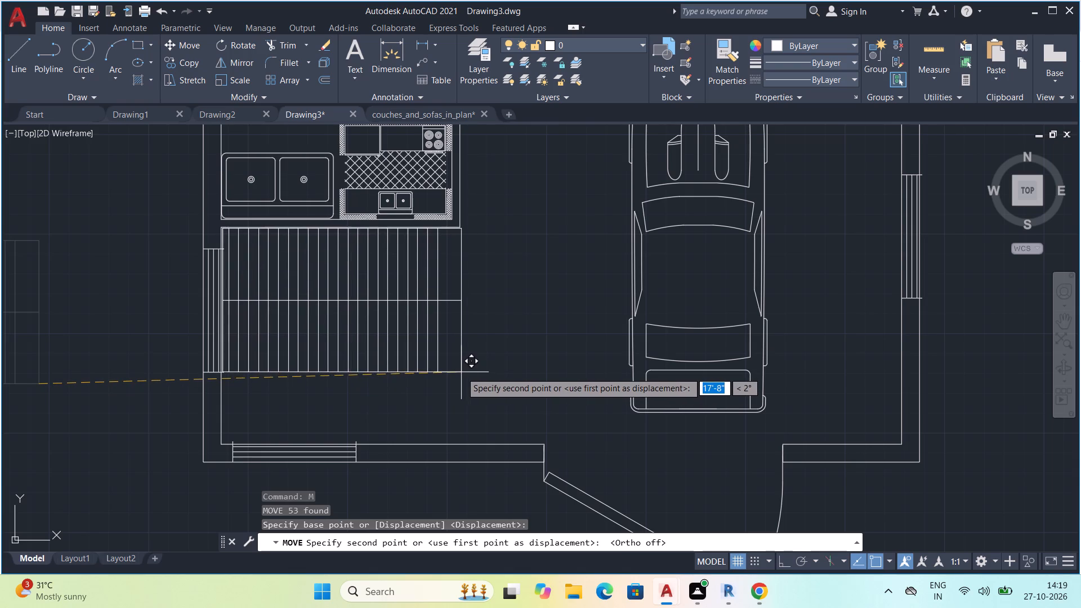
pyautogui.click(461, 372)
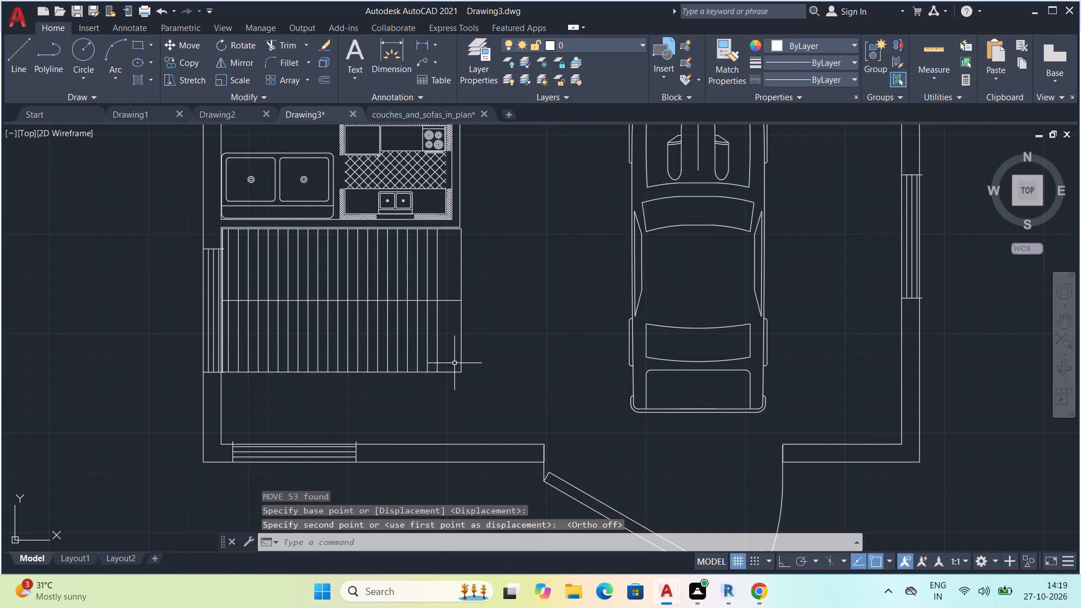
pyautogui.press('Escape')
pyautogui.press('Escape')
# Draw the stair direction line west through the south flight, north, and east through the north flight, ending in a southeast arrowhead stroke at the east edge.
pyautogui.write('l')
pyautogui.press('space')
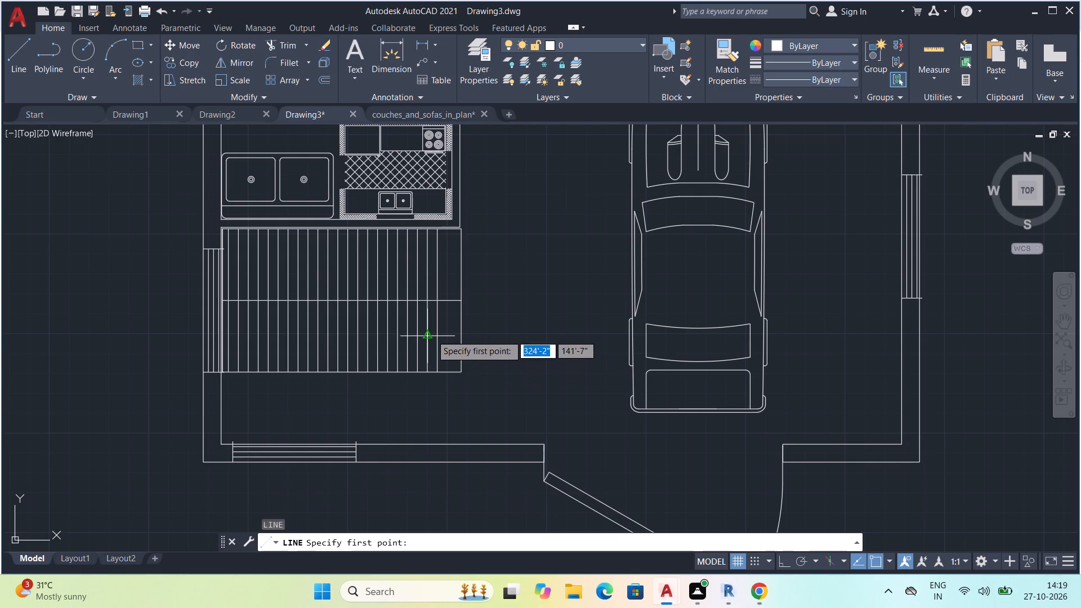
pyautogui.click(452, 334)
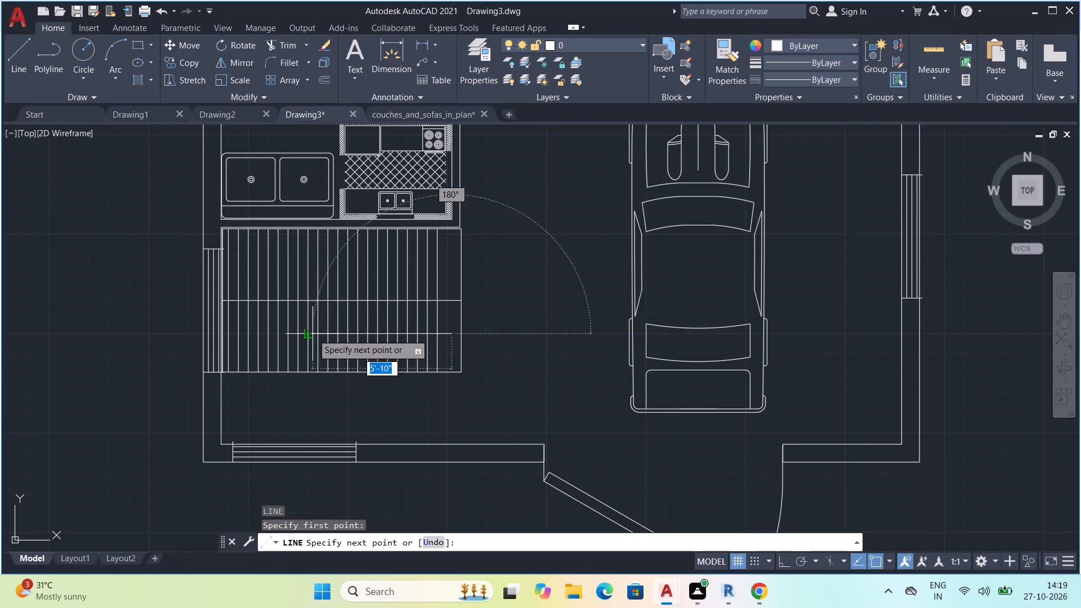
pyautogui.press('F8')
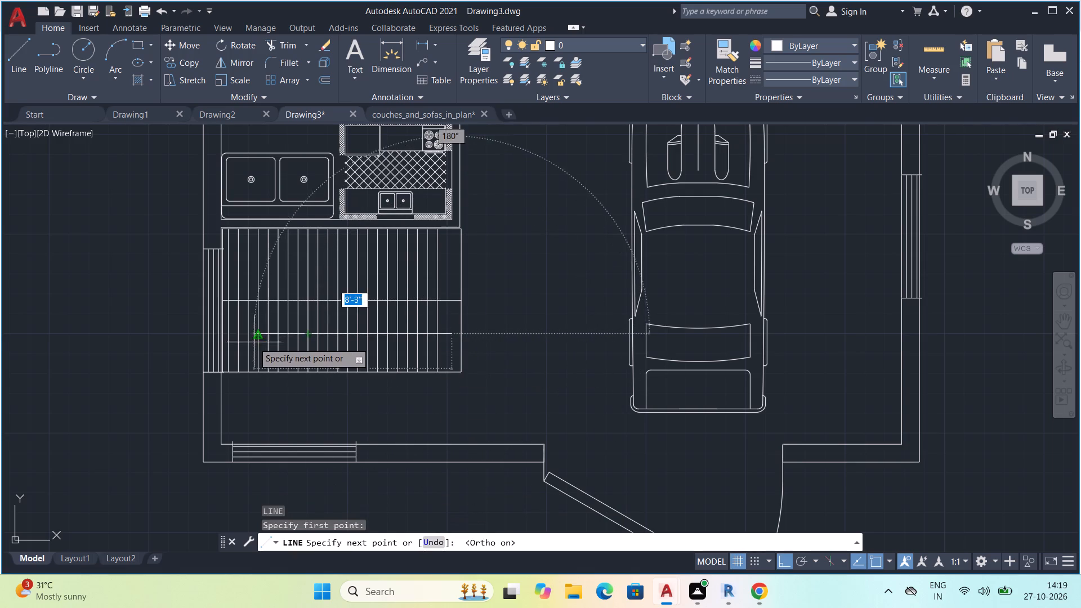
pyautogui.click(242, 344)
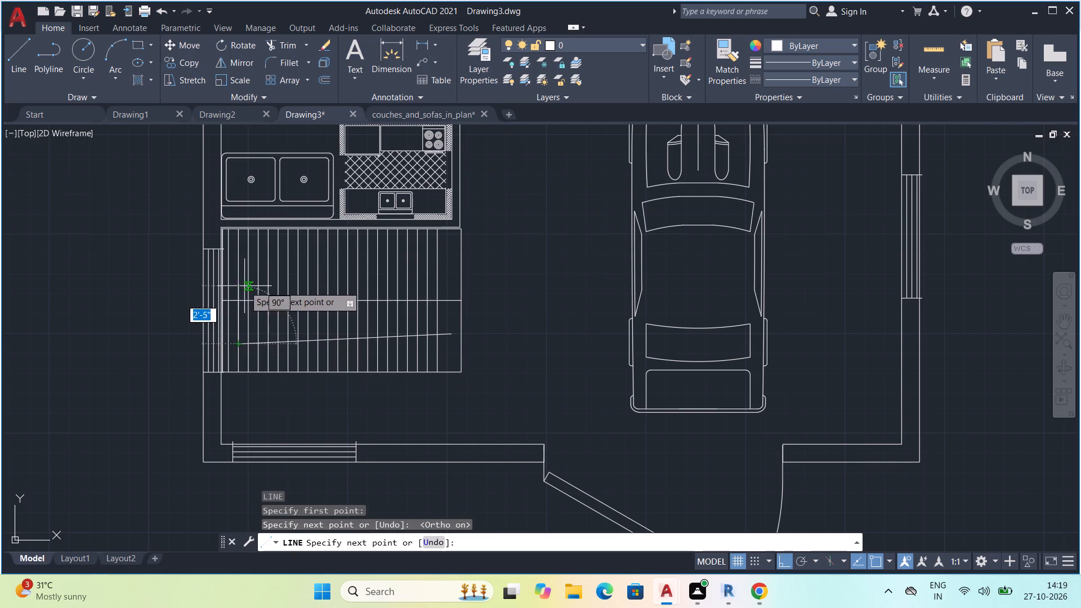
pyautogui.click(241, 258)
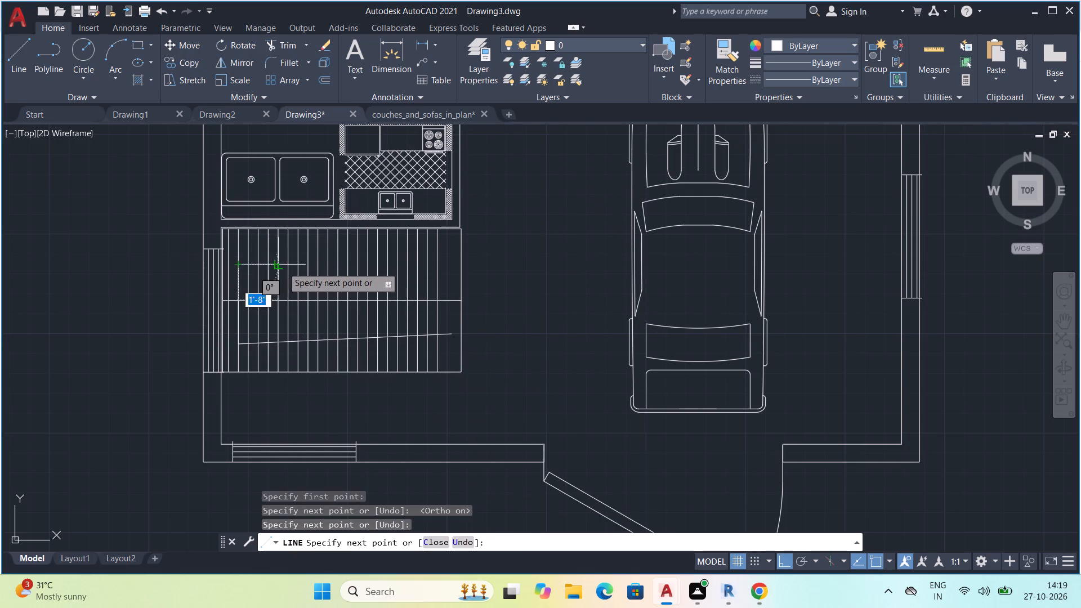
pyautogui.click(434, 269)
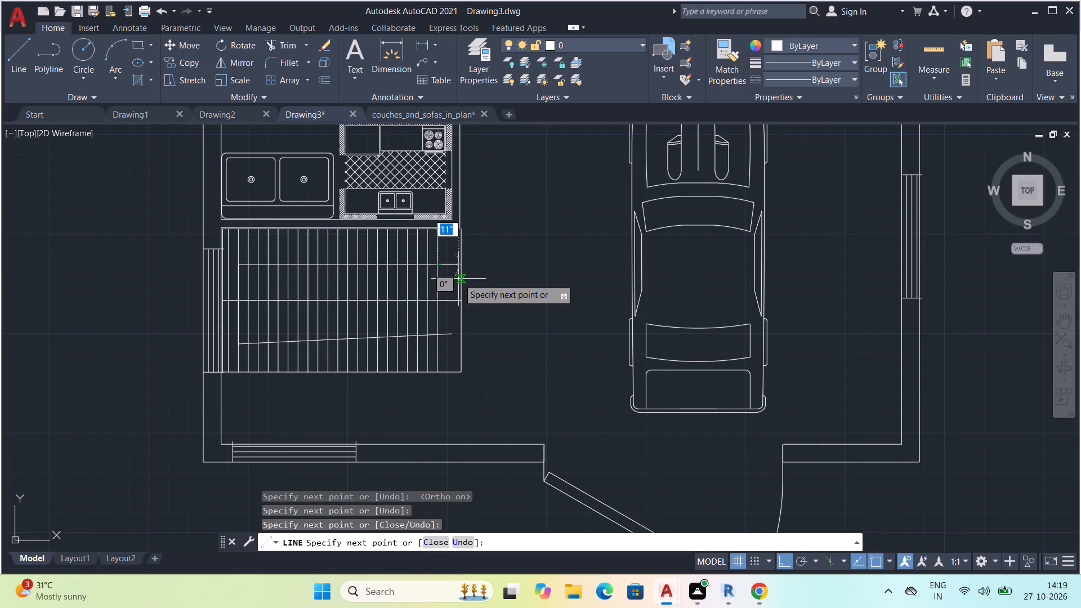
pyautogui.click(458, 279)
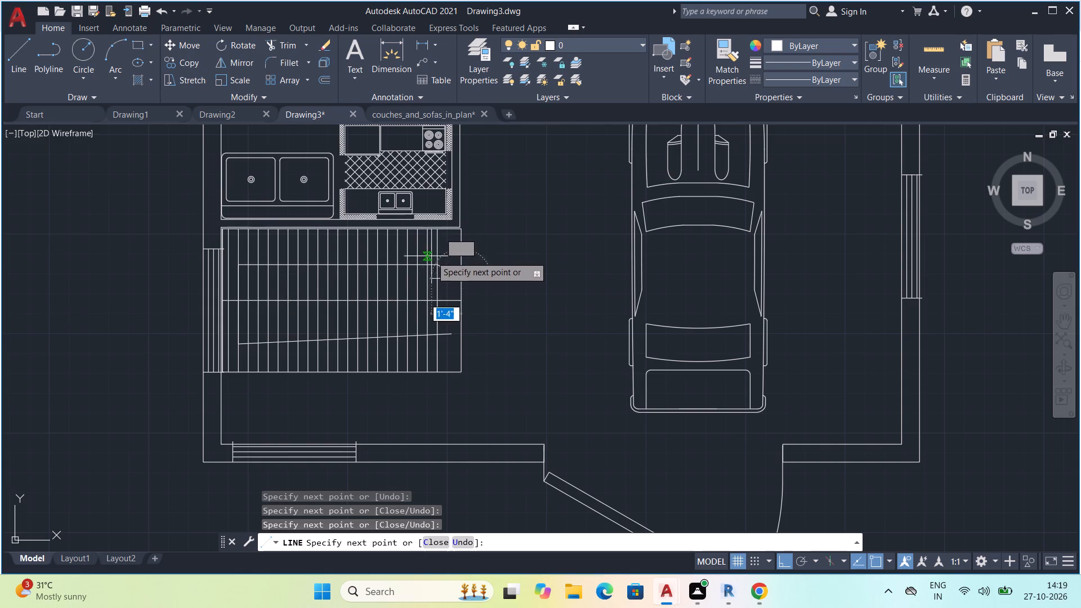
pyautogui.press('Escape')
# Complete the arrowhead with a line from its tip northeast to the stair's east edge, with Ortho off.
pyautogui.scroll(3, 458, 269)
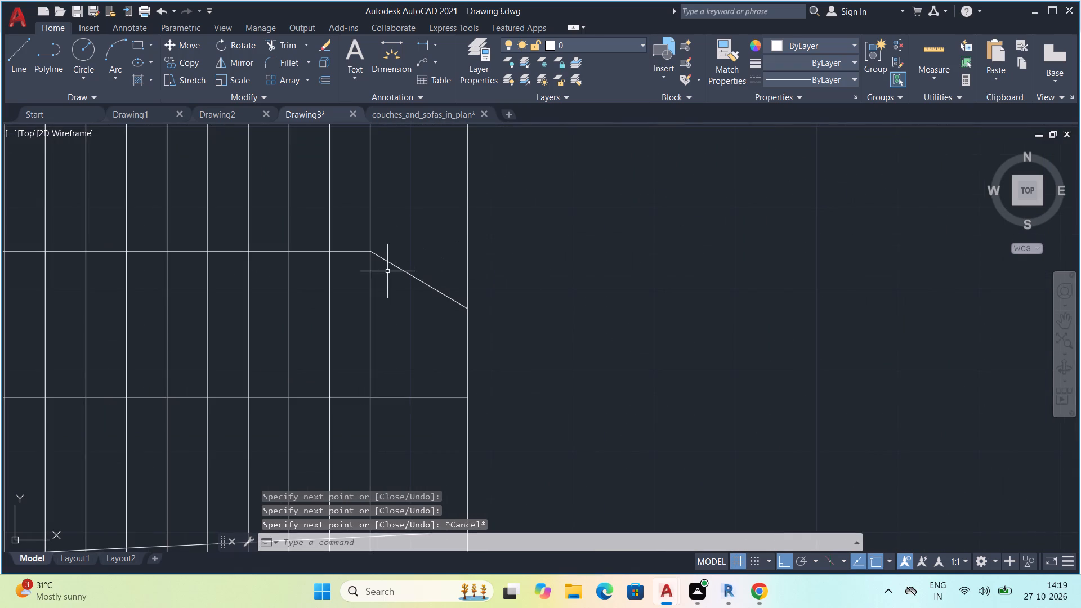
pyautogui.write('l')
pyautogui.press('space')
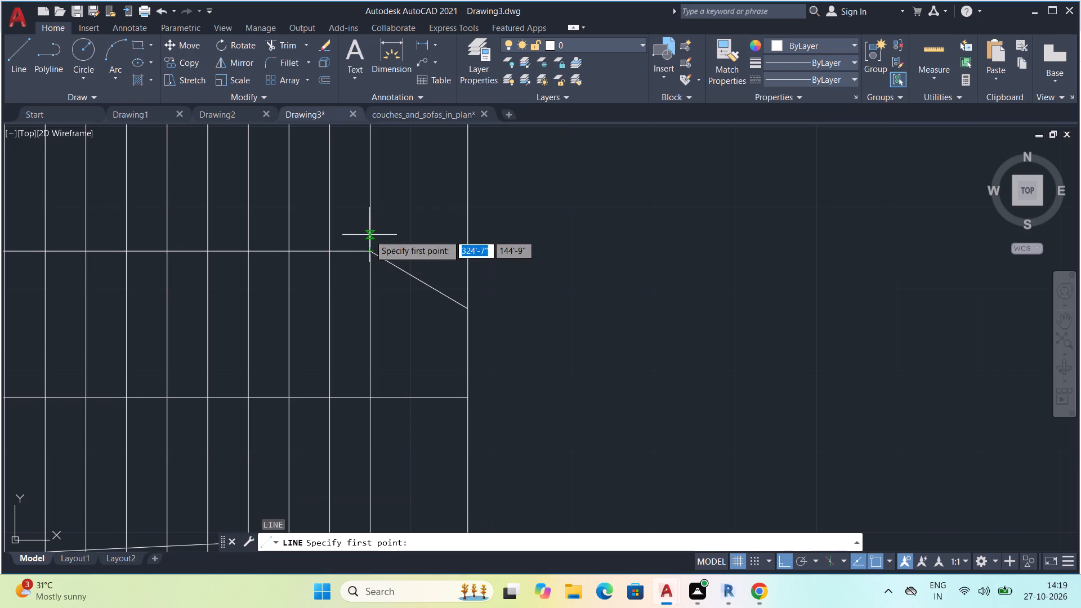
pyautogui.click(372, 249)
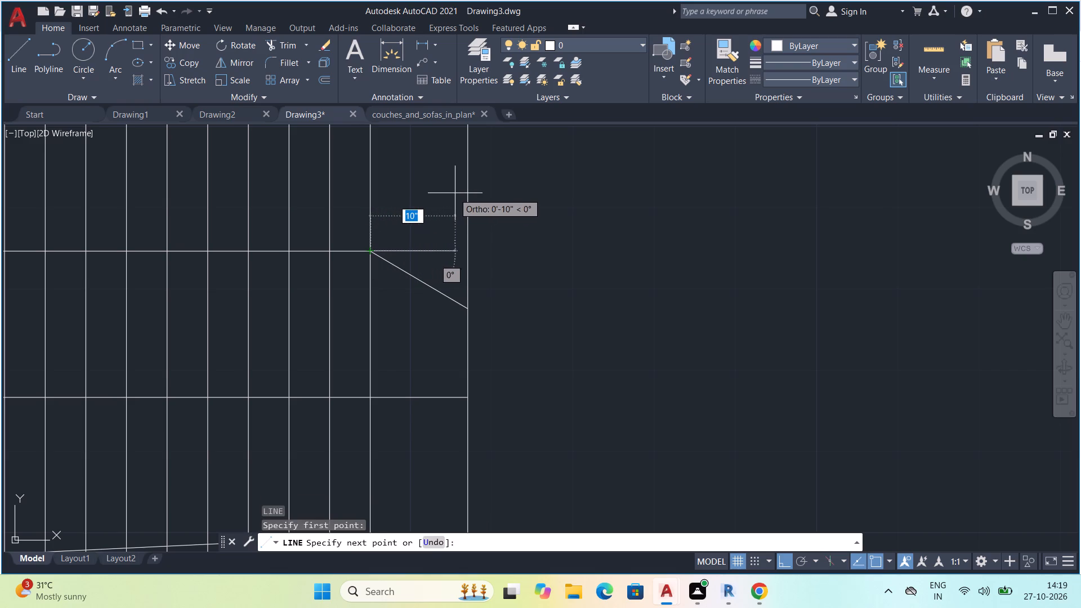
pyautogui.press('F8')
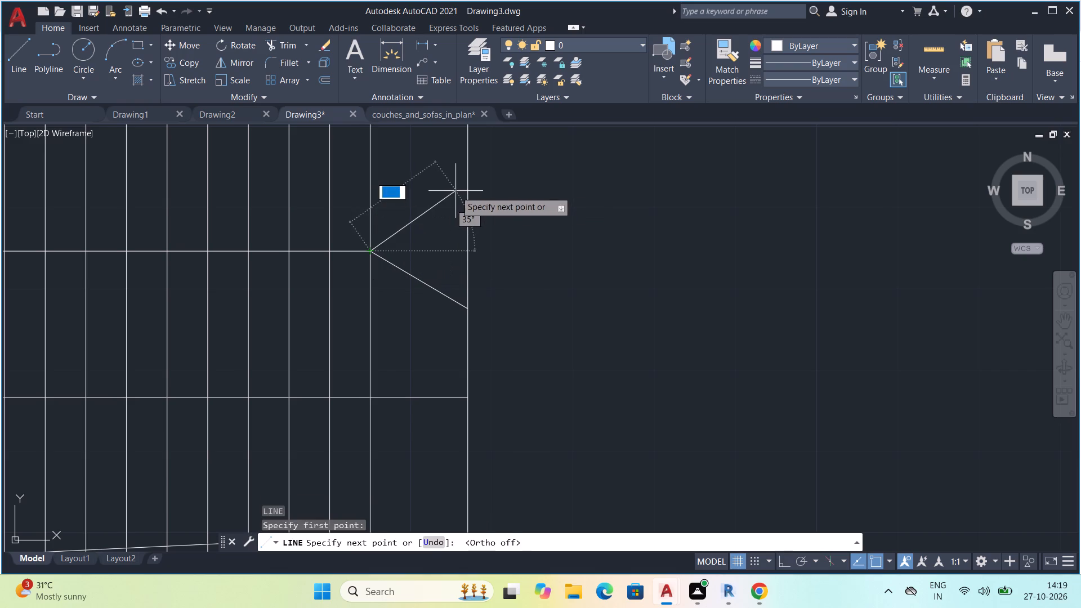
pyautogui.click(467, 185)
pyautogui.press('Escape')
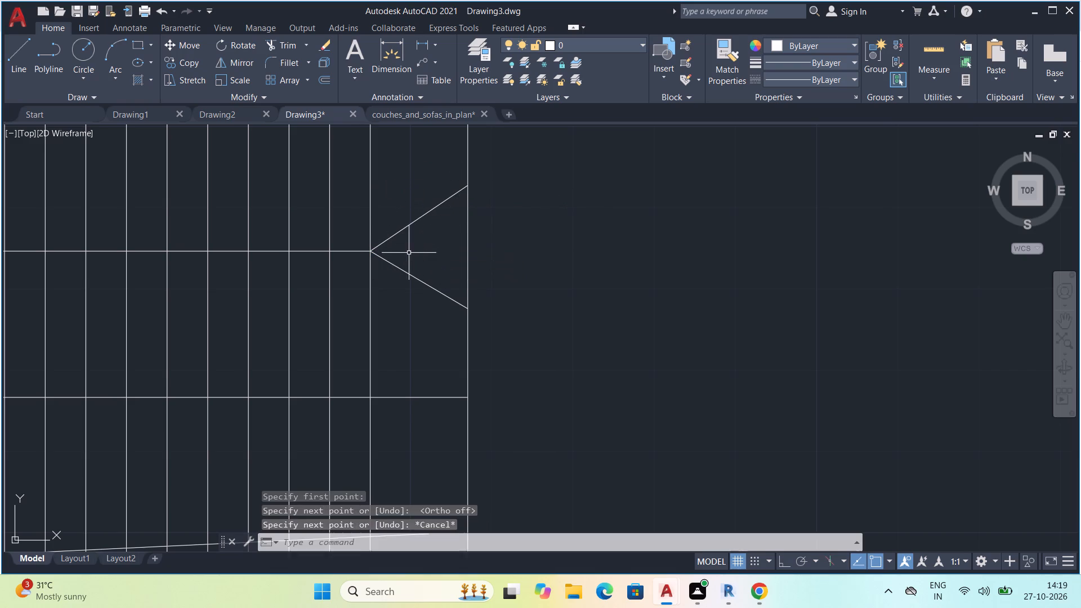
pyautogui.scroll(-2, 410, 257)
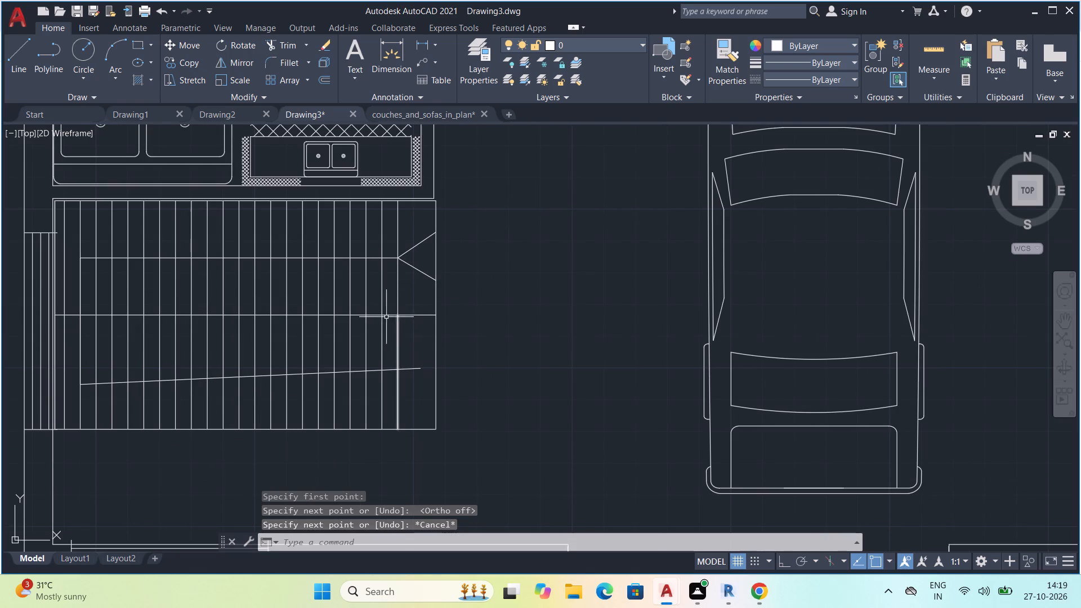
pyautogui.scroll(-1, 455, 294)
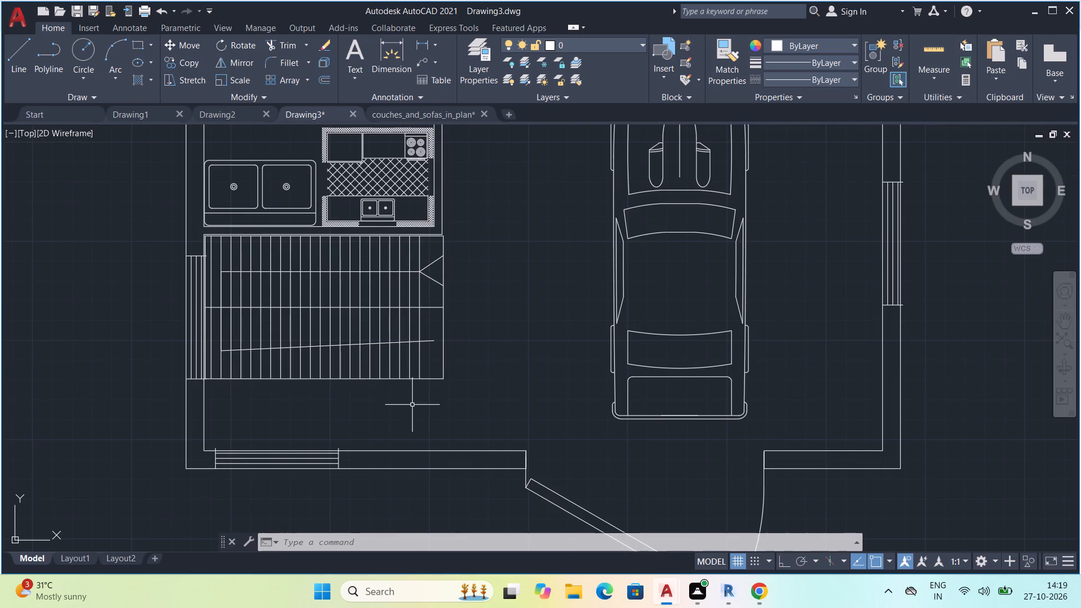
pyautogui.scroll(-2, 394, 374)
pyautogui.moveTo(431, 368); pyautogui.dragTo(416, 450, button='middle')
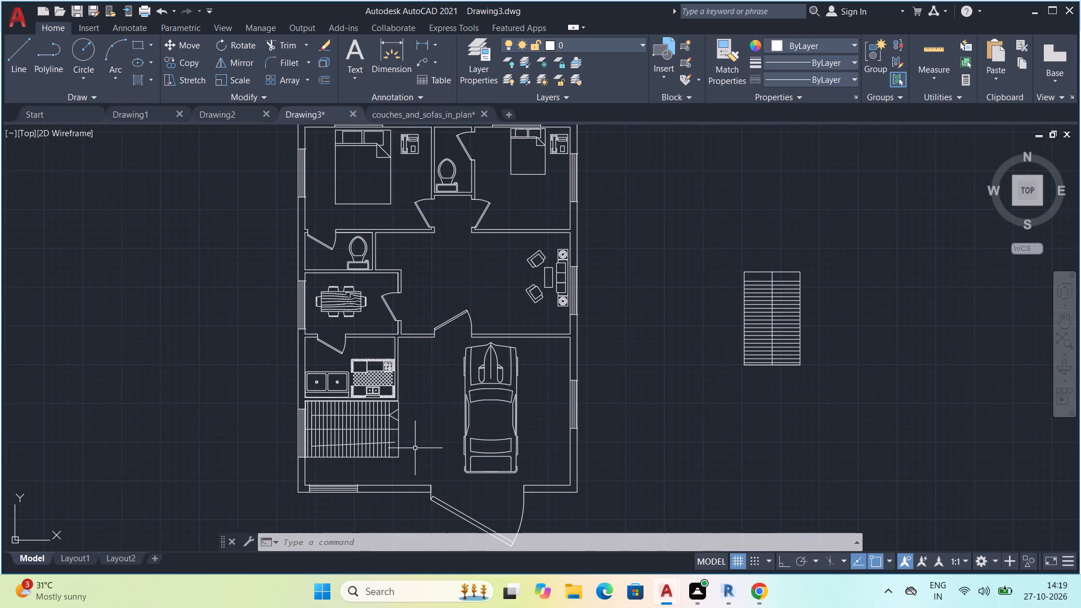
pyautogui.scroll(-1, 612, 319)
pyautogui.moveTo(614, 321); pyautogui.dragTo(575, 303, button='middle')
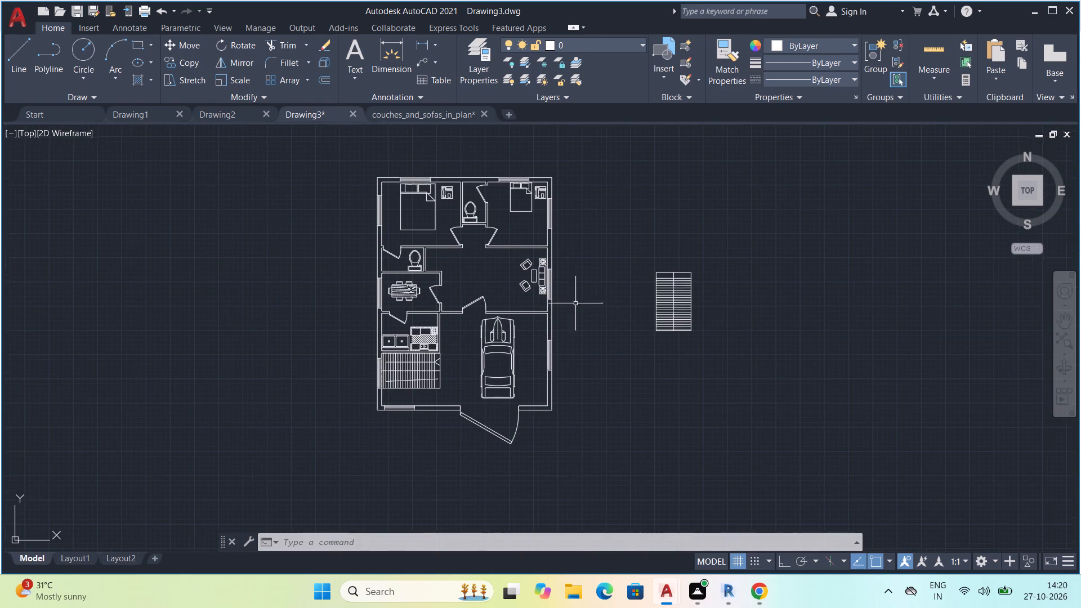
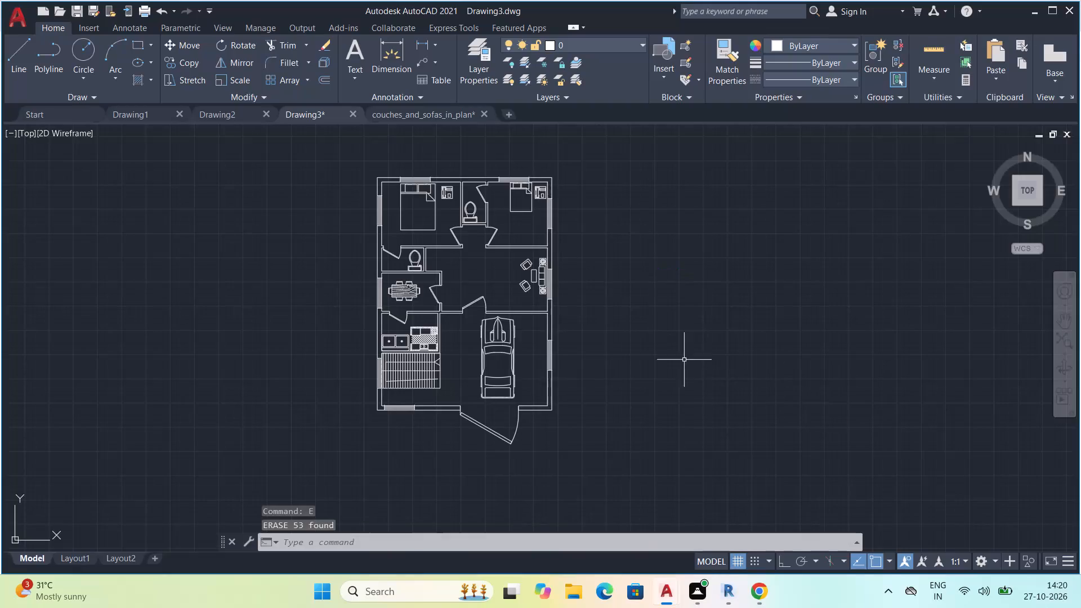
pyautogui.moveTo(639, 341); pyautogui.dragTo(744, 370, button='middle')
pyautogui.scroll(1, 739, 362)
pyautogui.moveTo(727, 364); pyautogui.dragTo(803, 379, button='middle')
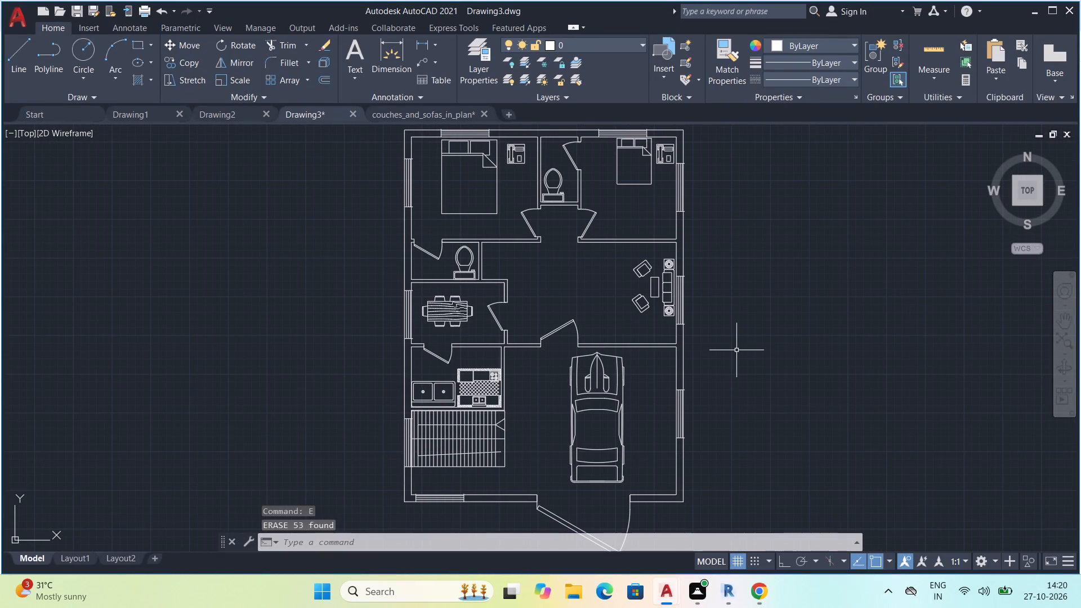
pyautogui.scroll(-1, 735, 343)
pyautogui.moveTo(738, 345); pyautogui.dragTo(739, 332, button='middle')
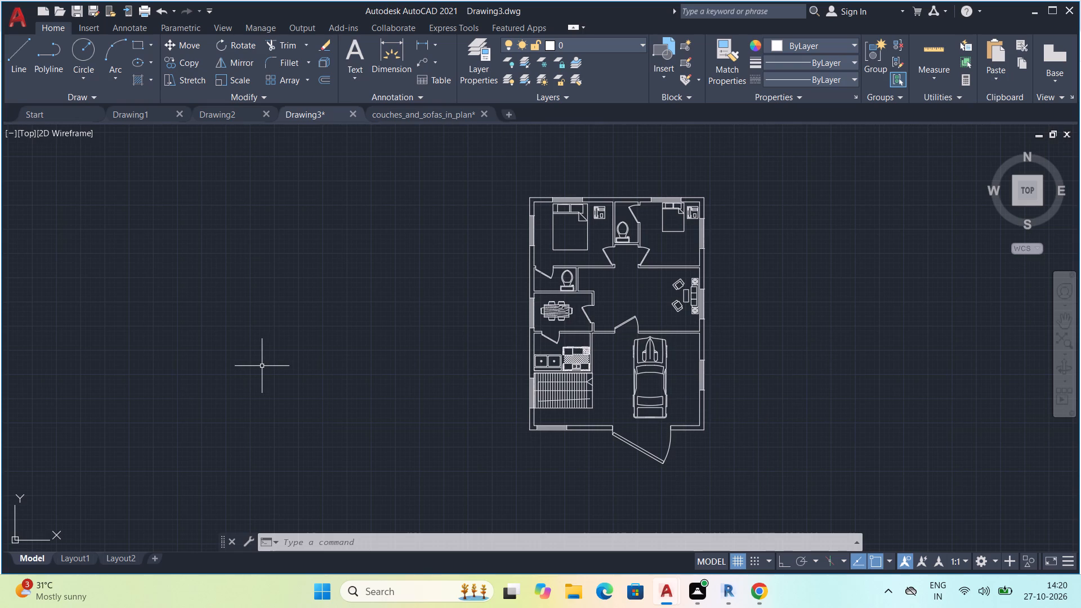
# Open the layer properties manager and create a layer named INWER WALL.
pyautogui.write('ls')
pyautogui.press('BackSpace')
pyautogui.write('a')
pyautogui.press('space')
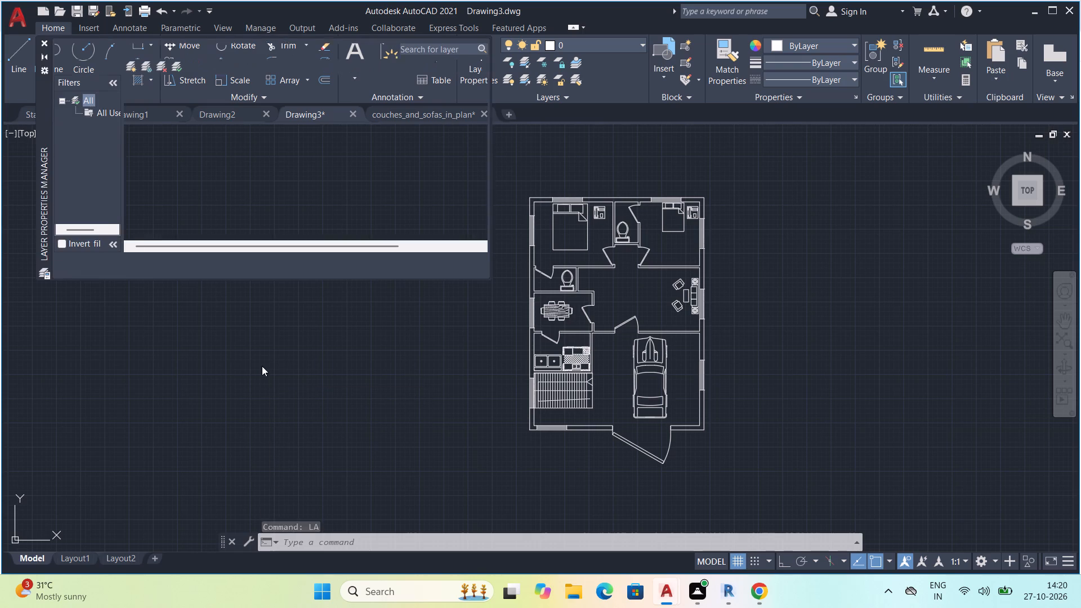
pyautogui.click(132, 62)
pyautogui.press('BackSpace')
pyautogui.press('BackSpace')
pyautogui.press('BackSpace')
pyautogui.press('BackSpace')
pyautogui.press('BackSpace')
pyautogui.press('BackSpace')
pyautogui.press('BackSpace')
pyautogui.press('BackSpace')
pyautogui.press('BackSpace')
pyautogui.press('BackSpace')
pyautogui.press('BackSpace')
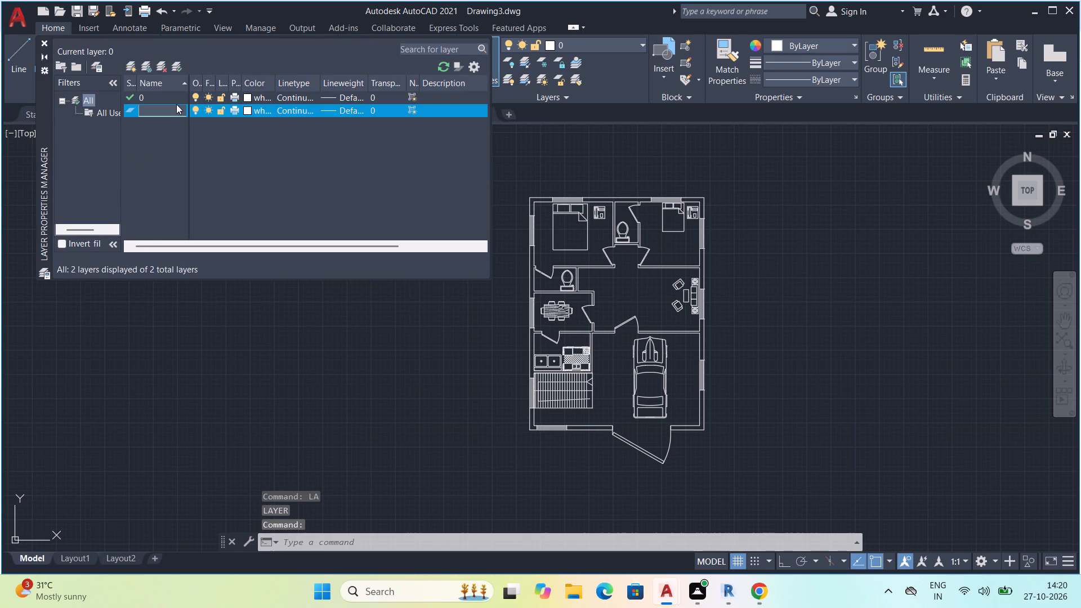
pyautogui.write('INWER WALL')
pyautogui.press('space')
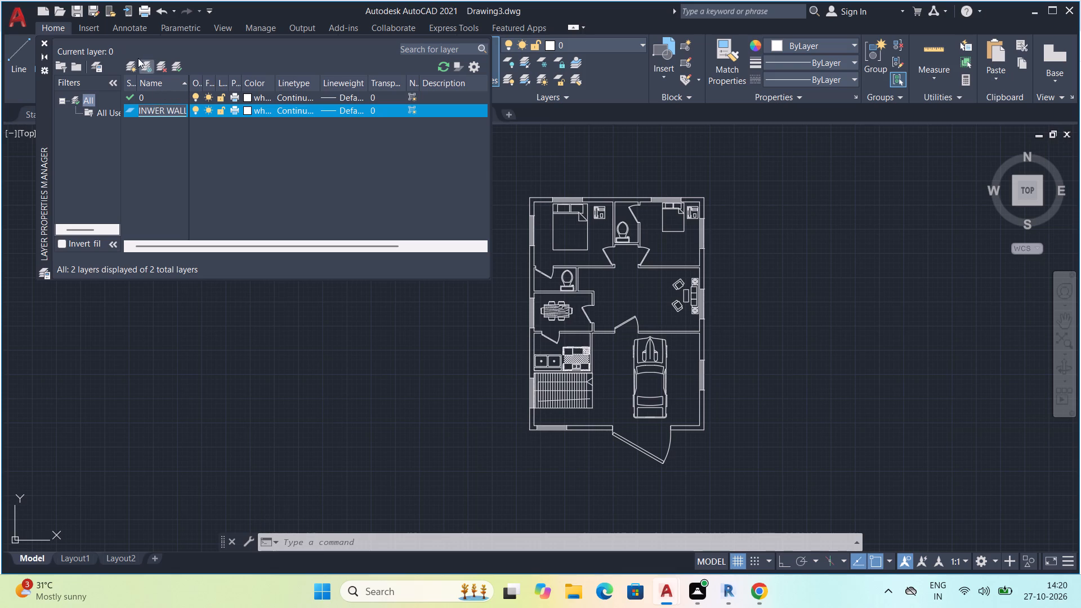
# Create a layer named OUTER WALL.
pyautogui.click(132, 65)
pyautogui.press('BackSpace')
pyautogui.press('BackSpace')
pyautogui.press('BackSpace')
pyautogui.press('BackSpace')
pyautogui.press('BackSpace')
pyautogui.press('BackSpace')
pyautogui.press('BackSpace')
pyautogui.press('BackSpace')
pyautogui.press('BackSpace')
pyautogui.press('BackSpace')
pyautogui.press('BackSpace')
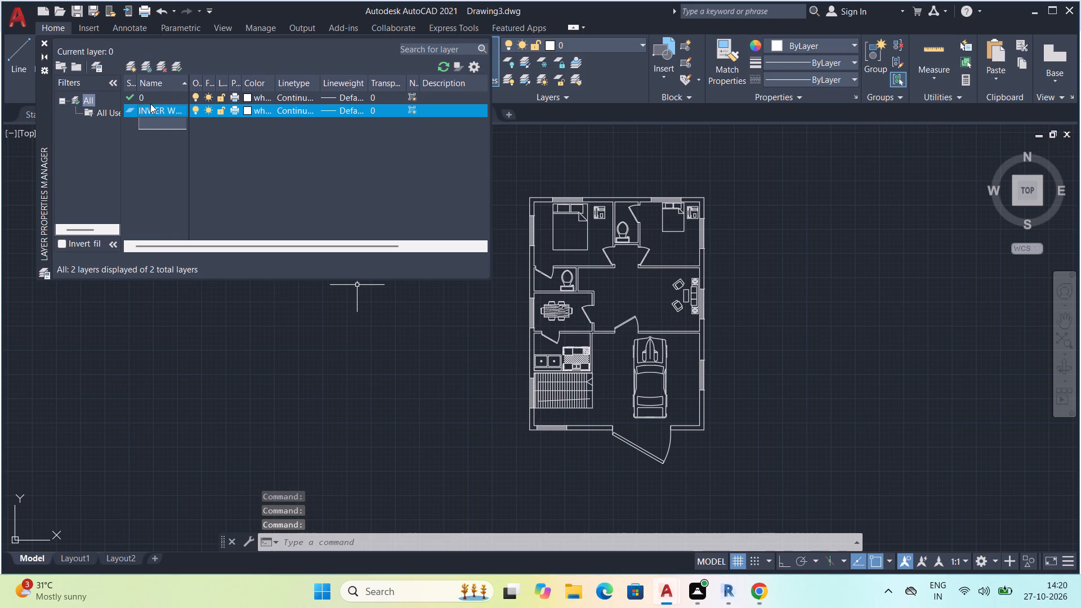
pyautogui.hotkey('shift', 'o')
pyautogui.write('UTER WALL')
pyautogui.press('space')
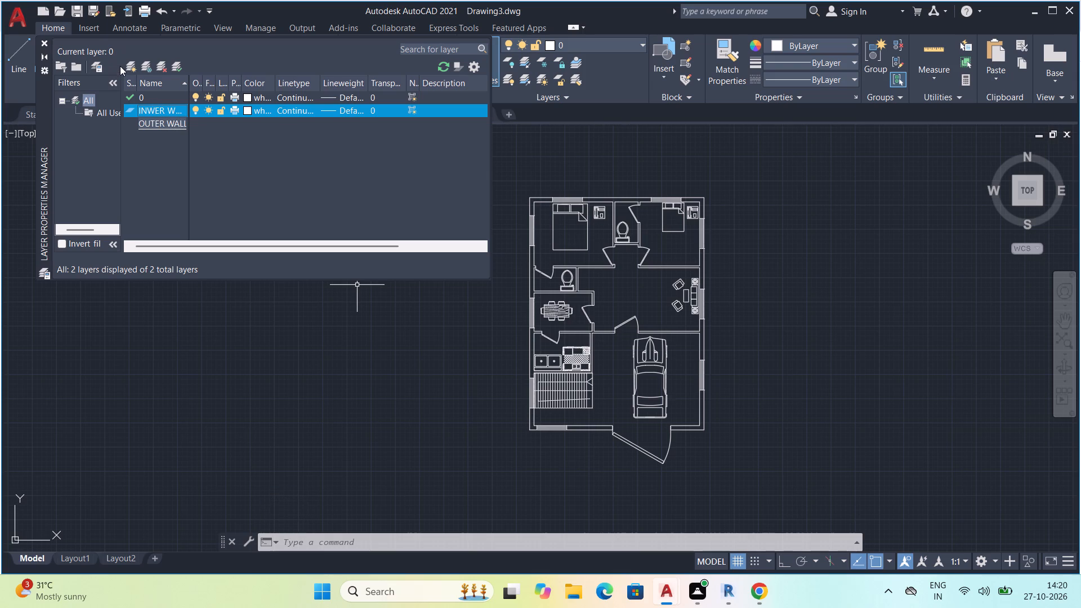
# Create a layer named FURNITURE.
pyautogui.click(131, 70)
pyautogui.press('BackSpace')
pyautogui.press('BackSpace')
pyautogui.press('BackSpace')
pyautogui.press('BackSpace')
pyautogui.press('BackSpace')
pyautogui.press('BackSpace')
pyautogui.press('BackSpace')
pyautogui.press('BackSpace')
pyautogui.press('BackSpace')
pyautogui.press('BackSpace')
pyautogui.press('BackSpace')
pyautogui.press('BackSpace')
pyautogui.press('BackSpace')
pyautogui.press('BackSpace')
pyautogui.press('BackSpace')
pyautogui.press('BackSpace')
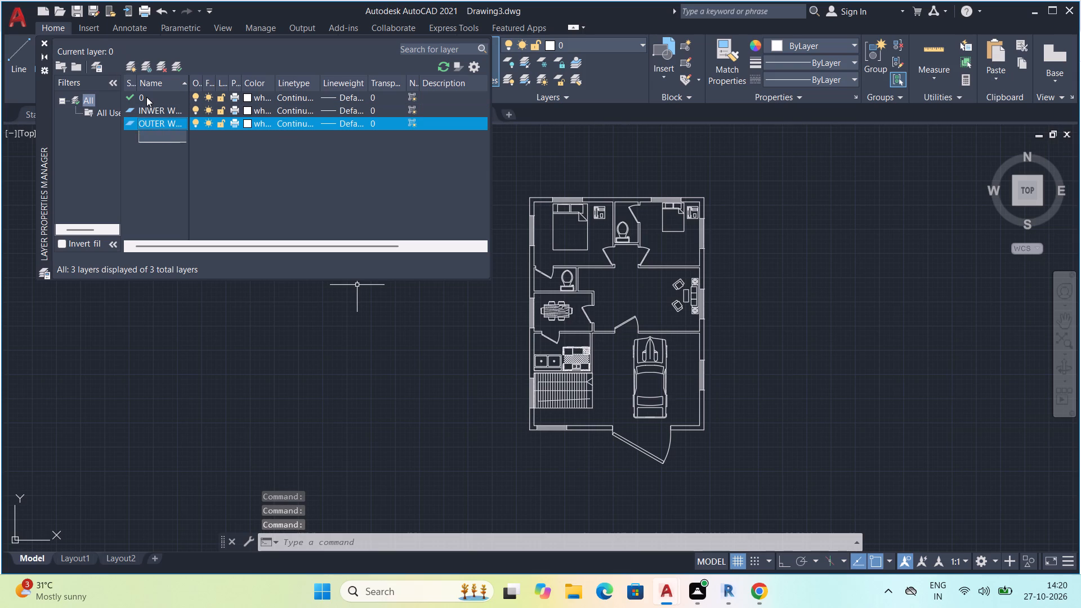
pyautogui.write('FURNI')
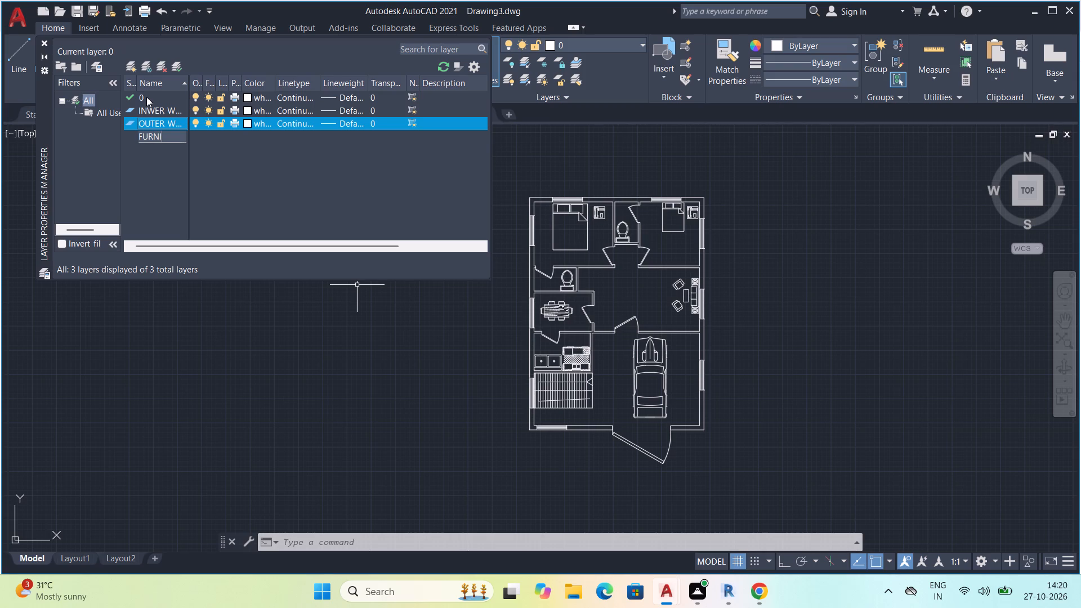
pyautogui.write('TURE')
pyautogui.press('space')
# Create a layer for the windows named WINDEO.
pyautogui.click(126, 66)
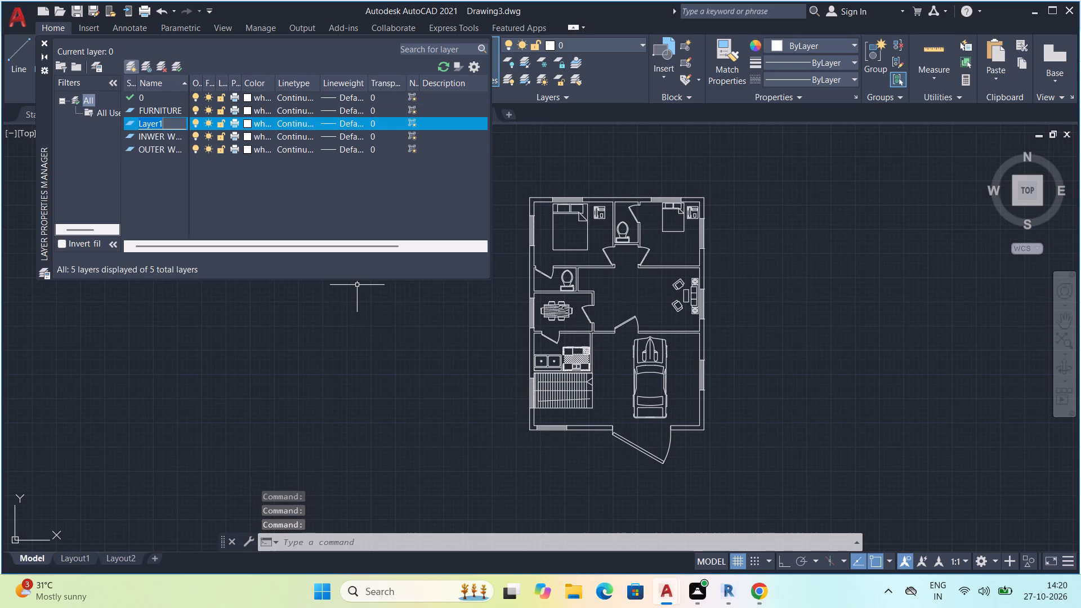
pyautogui.press('BackSpace')
pyautogui.press('BackSpace')
pyautogui.press('BackSpace')
pyautogui.press('BackSpace')
pyautogui.press('BackSpace')
pyautogui.press('BackSpace')
pyautogui.press('BackSpace')
pyautogui.press('BackSpace')
pyautogui.press('BackSpace')
pyautogui.press('BackSpace')
pyautogui.press('BackSpace')
pyautogui.press('BackSpace')
pyautogui.press('BackSpace')
pyautogui.press('BackSpace')
pyautogui.press('BackSpace')
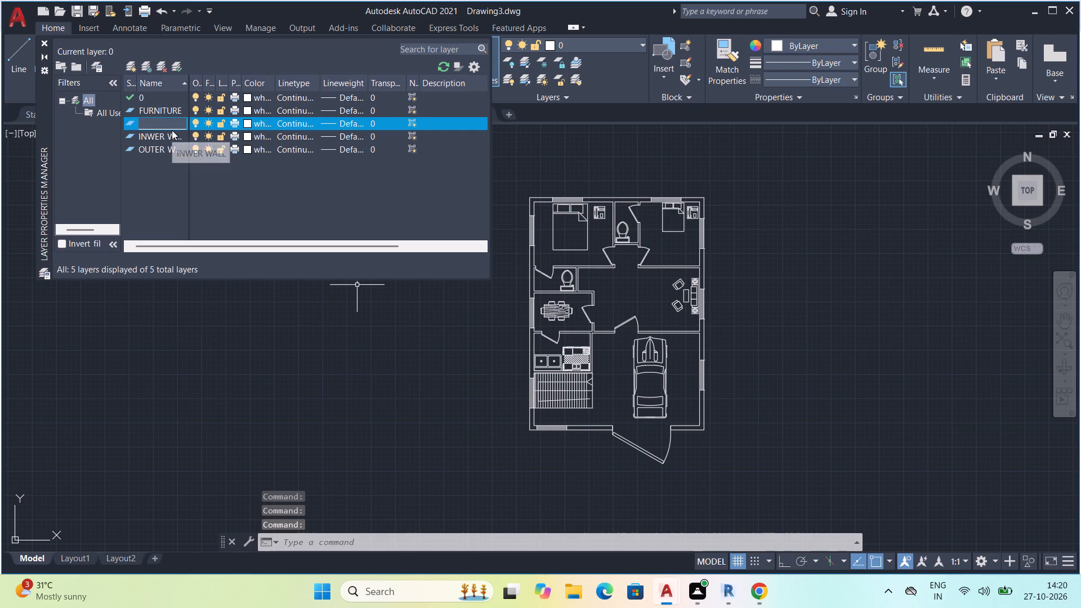
pyautogui.write('WINDEI')
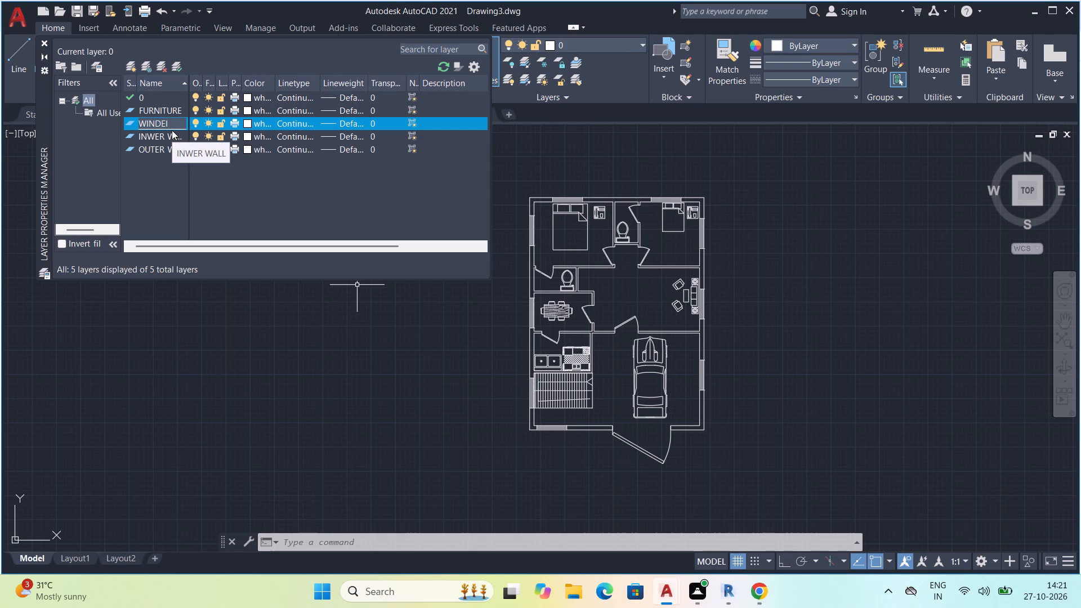
pyautogui.hotkey('shift', 'BackSpace')
pyautogui.hotkey('shift', 'o')
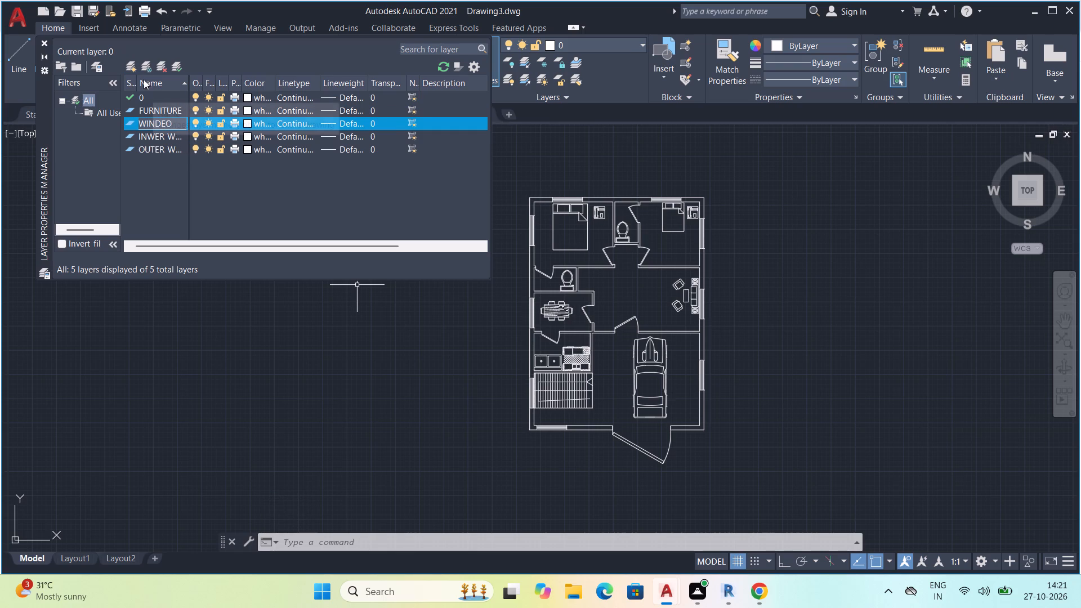
# Create a layer named DOOR.
pyautogui.click(131, 68)
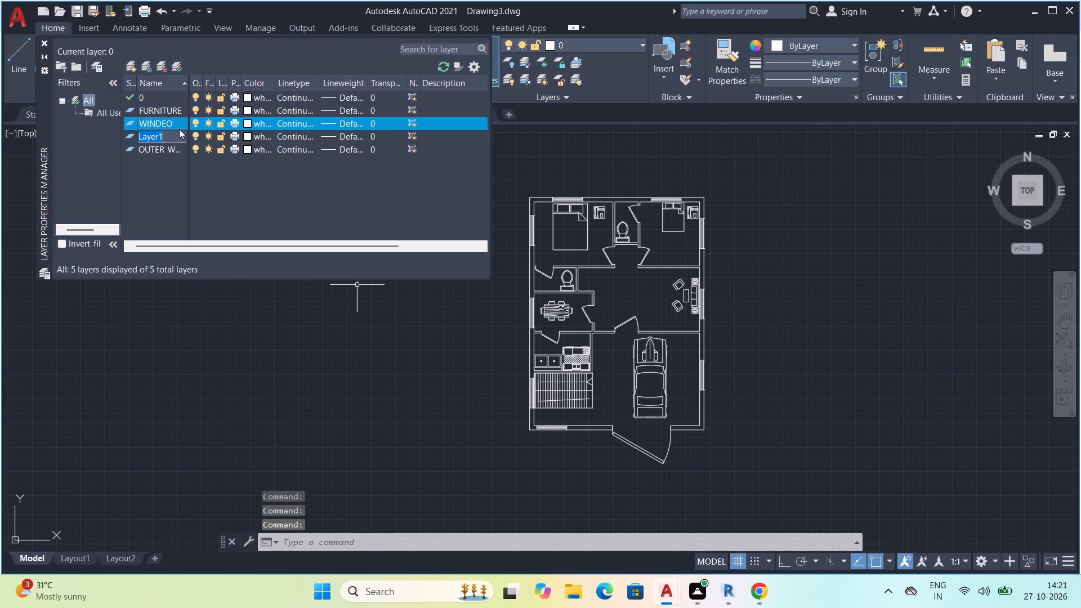
pyautogui.press('BackSpace')
pyautogui.press('BackSpace')
pyautogui.press('BackSpace')
pyautogui.press('BackSpace')
pyautogui.press('BackSpace')
pyautogui.press('BackSpace')
pyautogui.press('BackSpace')
pyautogui.press('BackSpace')
pyautogui.press('BackSpace')
pyautogui.press('BackSpace')
pyautogui.press('BackSpace')
pyautogui.press('BackSpace')
pyautogui.press('BackSpace')
pyautogui.press('BackSpace')
pyautogui.hotkey('shift', 'd')
pyautogui.write('OOR')
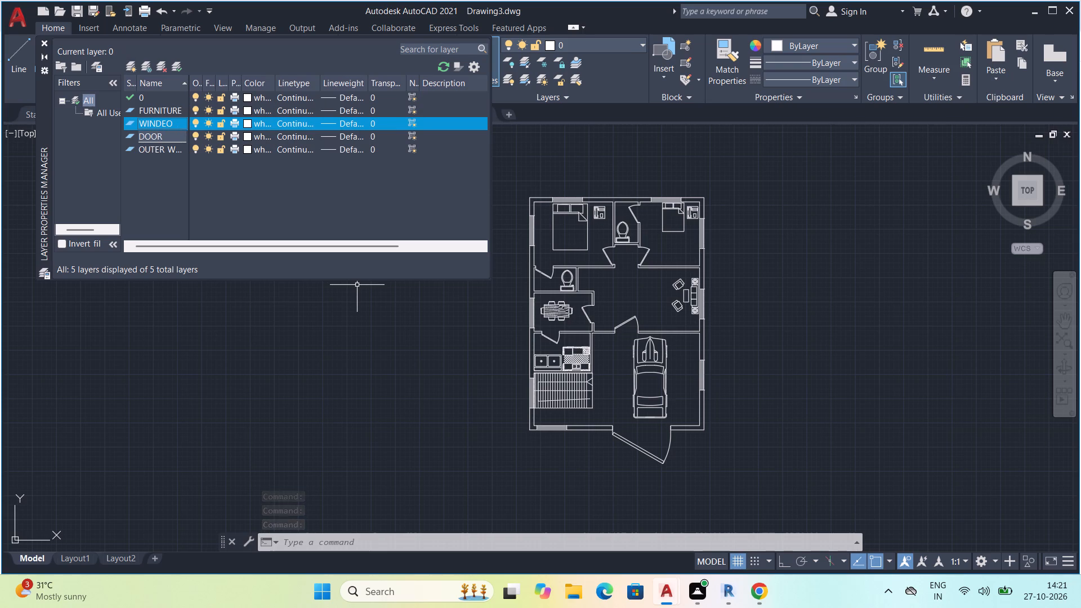
# Add two more layers, keeping the first one's default name and clearing the name of the second.
pyautogui.click(131, 69)
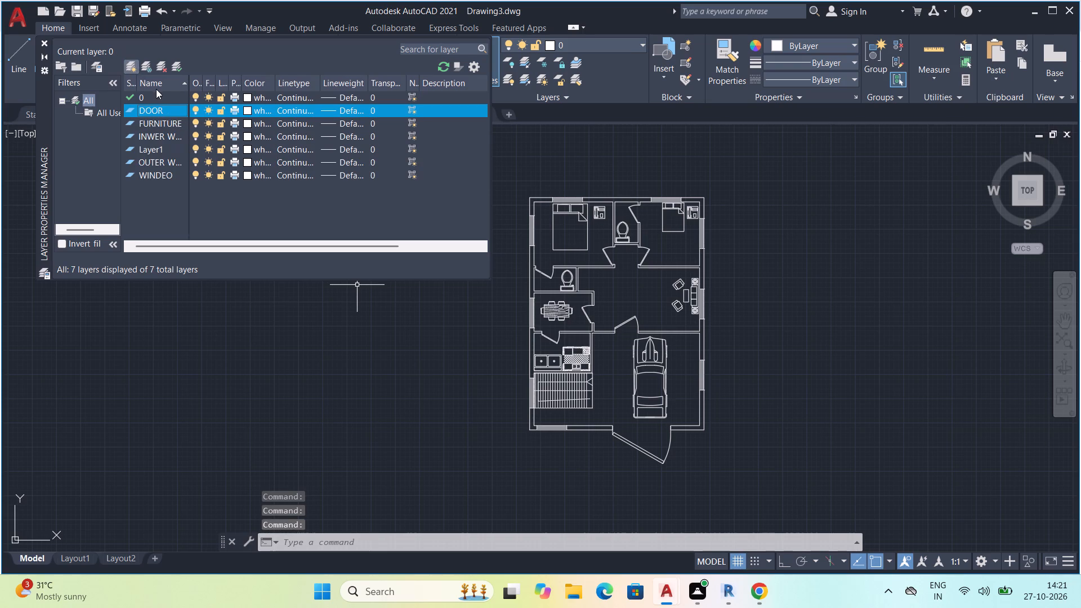
pyautogui.click(131, 67)
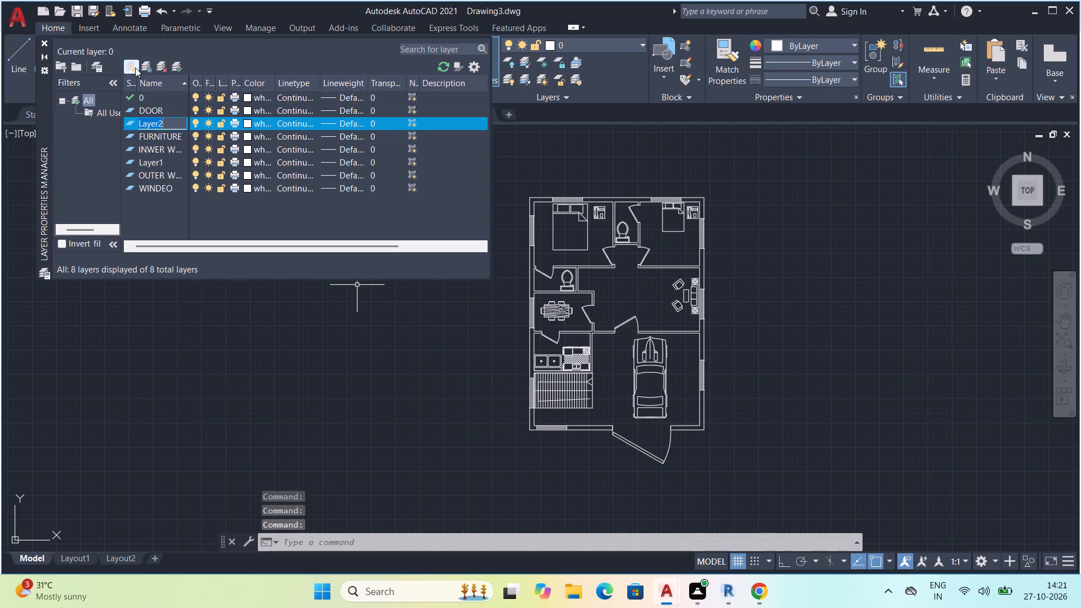
pyautogui.press('BackSpace')
pyautogui.press('BackSpace')
pyautogui.press('BackSpace')
pyautogui.press('BackSpace')
pyautogui.press('BackSpace')
pyautogui.press('BackSpace')
pyautogui.press('BackSpace')
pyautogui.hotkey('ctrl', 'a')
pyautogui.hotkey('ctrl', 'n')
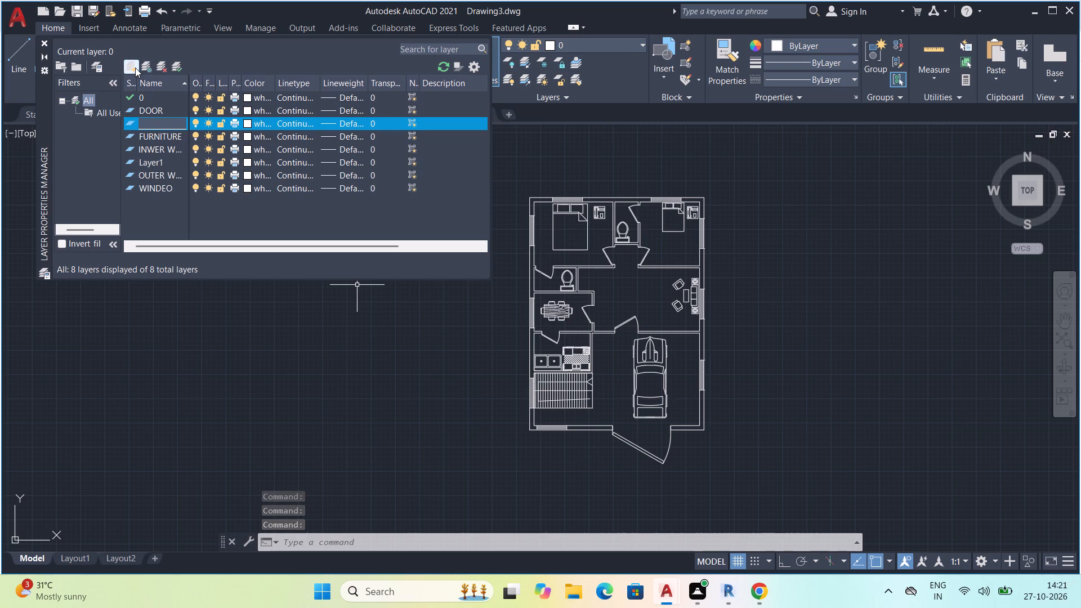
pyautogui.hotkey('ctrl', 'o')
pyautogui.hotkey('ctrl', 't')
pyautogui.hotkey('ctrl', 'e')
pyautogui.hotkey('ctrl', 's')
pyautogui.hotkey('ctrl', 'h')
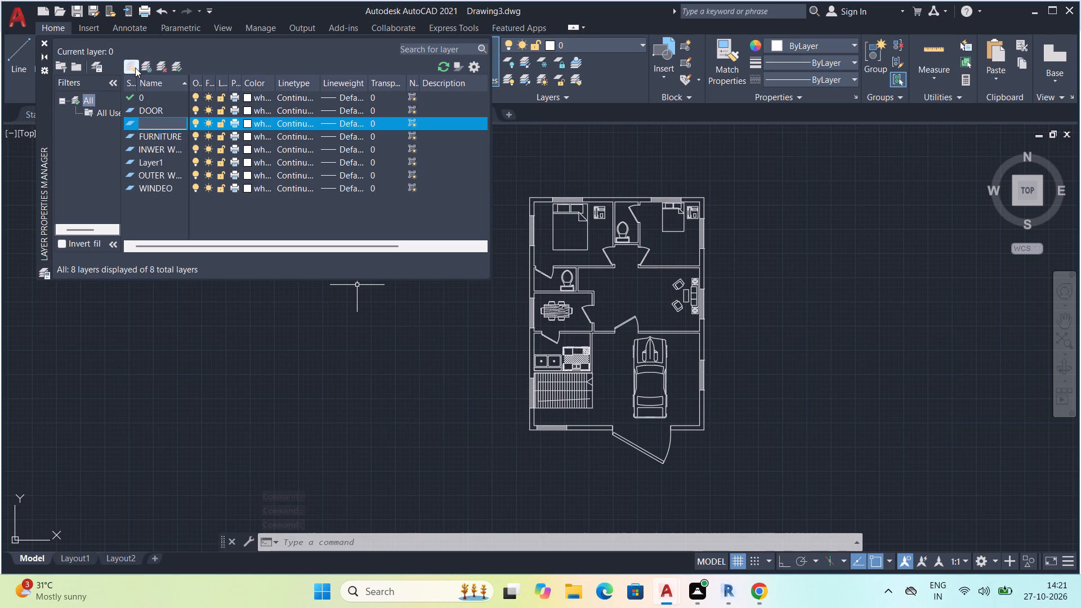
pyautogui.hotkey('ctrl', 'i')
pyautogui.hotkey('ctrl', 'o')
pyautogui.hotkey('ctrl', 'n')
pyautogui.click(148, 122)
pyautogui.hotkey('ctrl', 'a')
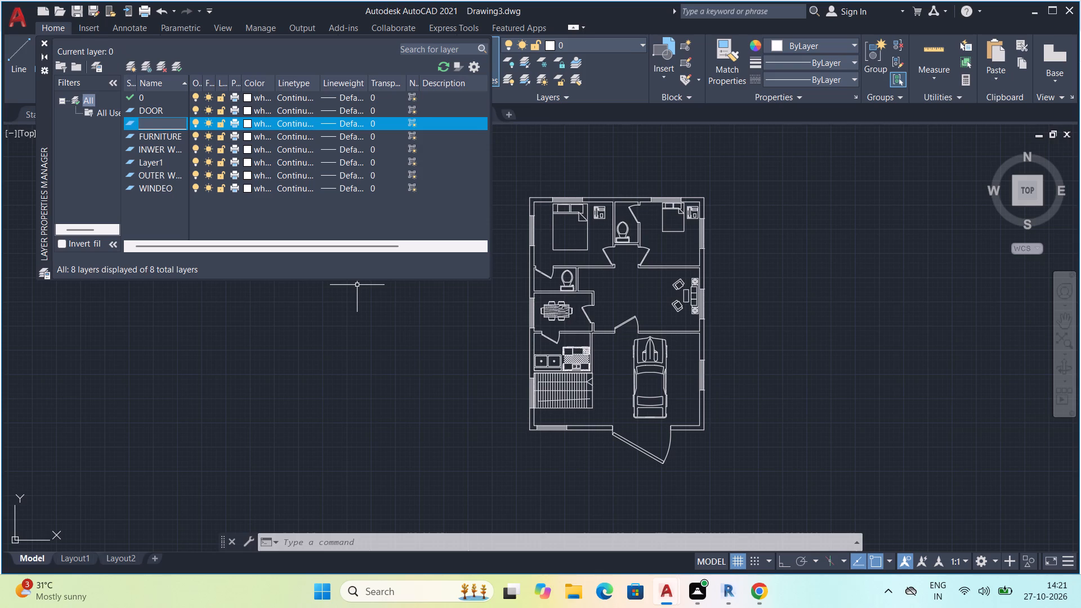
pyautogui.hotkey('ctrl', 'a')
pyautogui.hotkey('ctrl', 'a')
# Name the layer with the cleared name ANOTESHION.
pyautogui.click(154, 120)
pyautogui.hotkey('shift', 'a')
pyautogui.write('NOT')
pyautogui.write('ESHION')
# Create a layer named CAR.
pyautogui.click(128, 72)
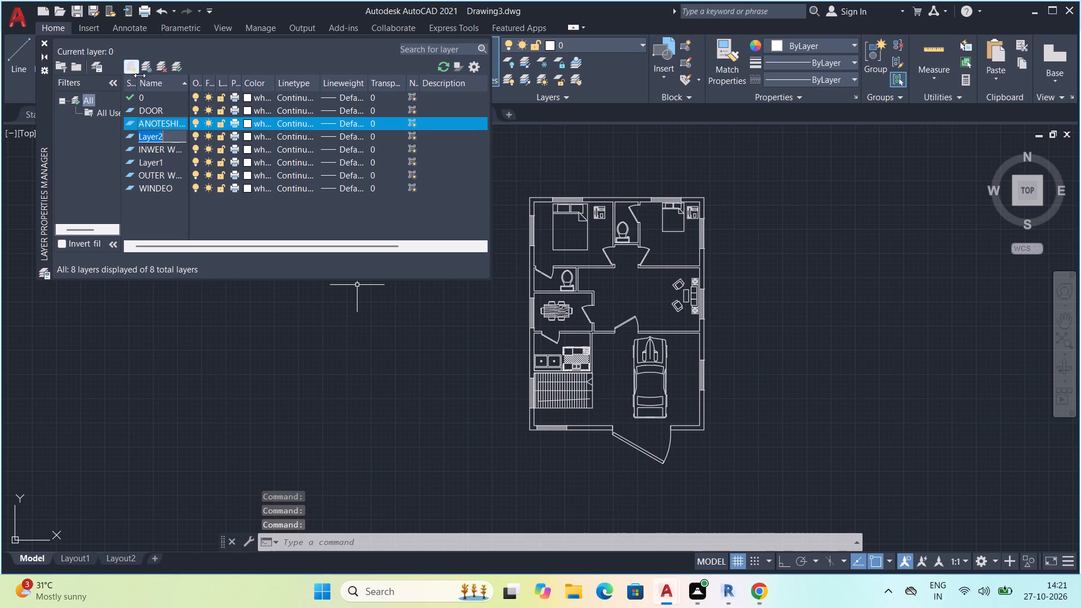
pyautogui.press('BackSpace')
pyautogui.press('BackSpace')
pyautogui.press('BackSpace')
pyautogui.press('BackSpace')
pyautogui.press('BackSpace')
pyautogui.press('BackSpace')
pyautogui.press('BackSpace')
pyautogui.press('BackSpace')
pyautogui.press('BackSpace')
pyautogui.press('BackSpace')
pyautogui.press('BackSpace')
pyautogui.press('BackSpace')
pyautogui.press('BackSpace')
pyautogui.press('BackSpace')
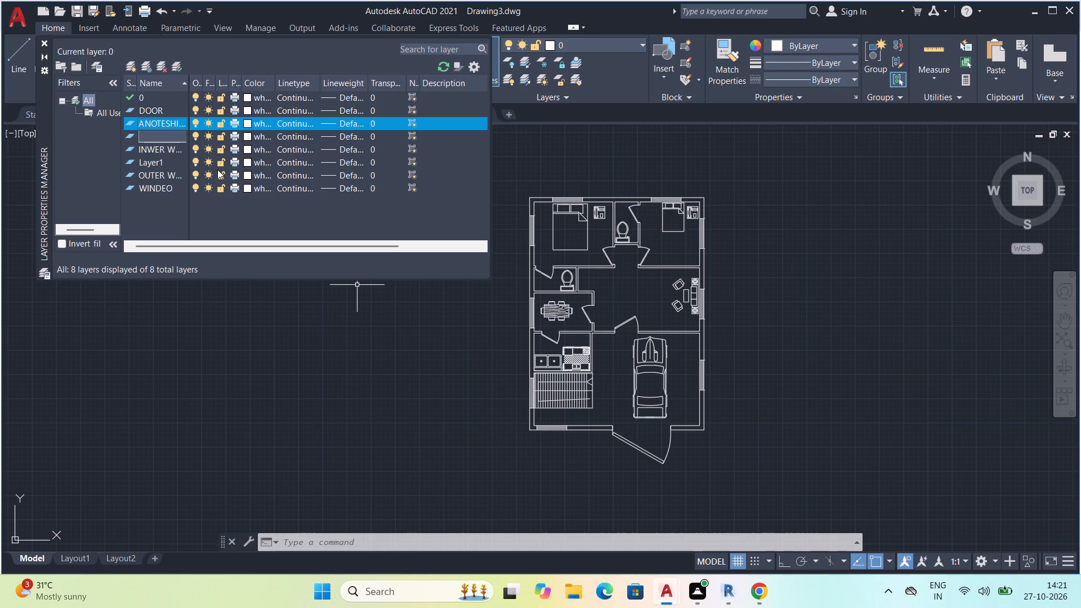
pyautogui.write('CAR')
# Add one more layer with its default name and close the layer properties manager.
pyautogui.click(134, 69)
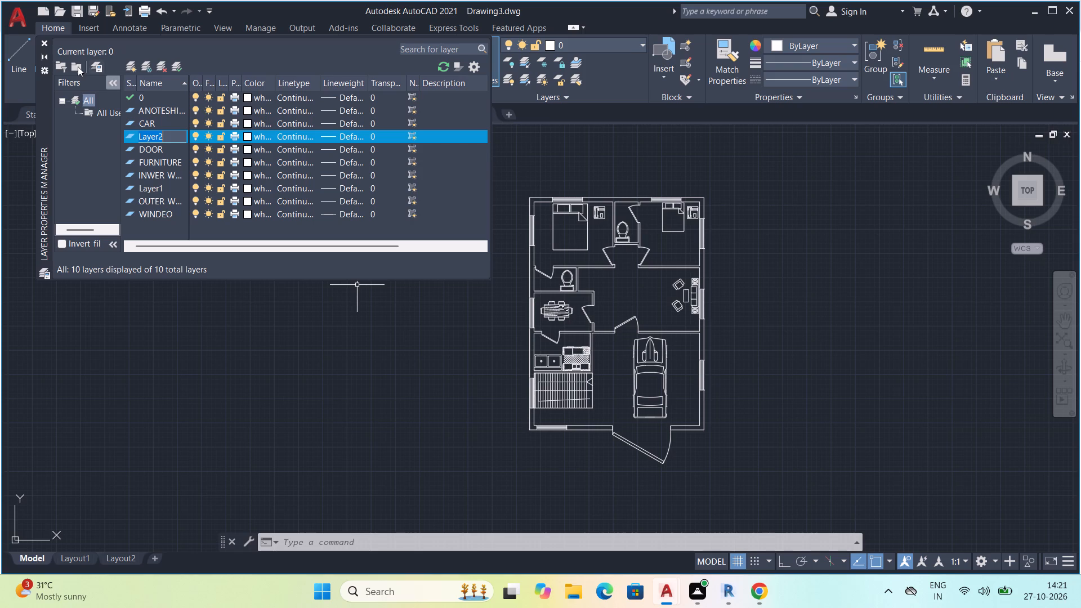
pyautogui.click(43, 43)
# Select all the door blocks in the plan and put them on the DOOR layer with index color 132.
pyautogui.moveTo(336, 243); pyautogui.dragTo(241, 247, button='middle')
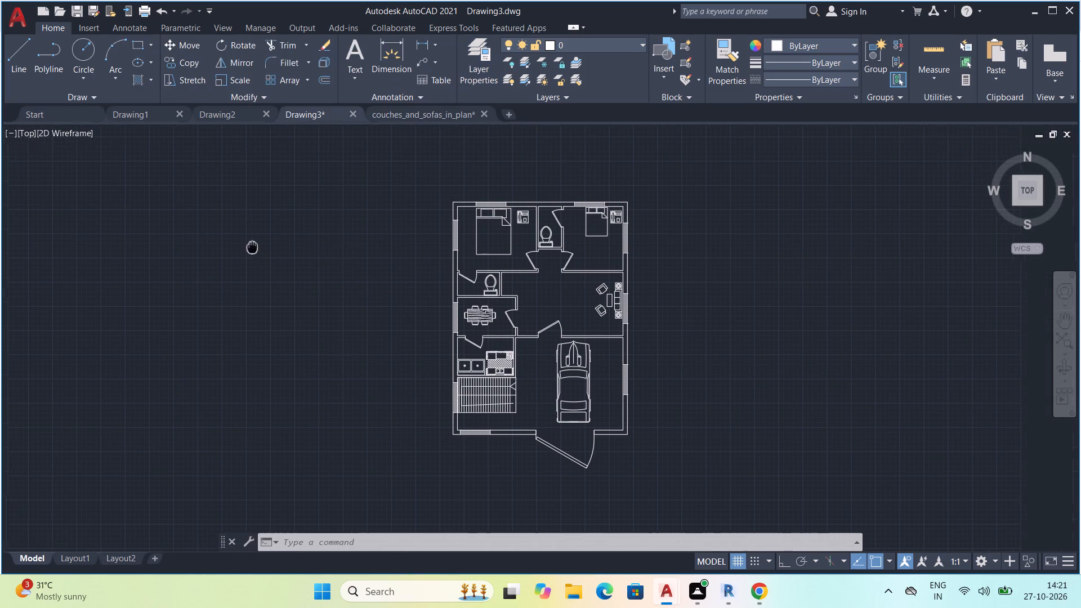
pyautogui.moveTo(241, 247); pyautogui.dragTo(198, 245, button='middle')
pyautogui.click(504, 453)
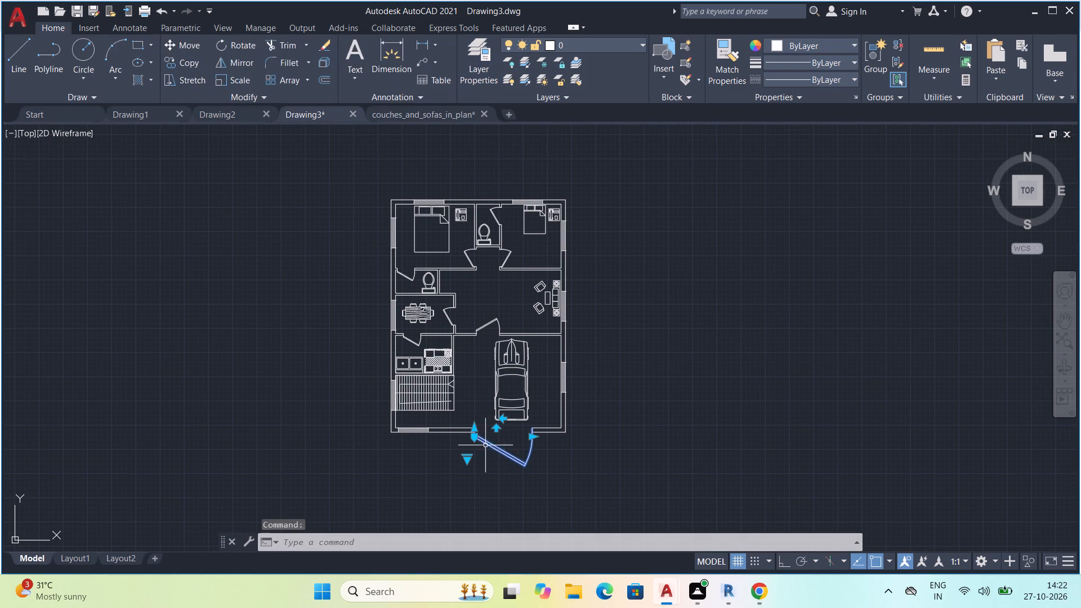
pyautogui.scroll(2, 430, 360)
pyautogui.click(396, 318)
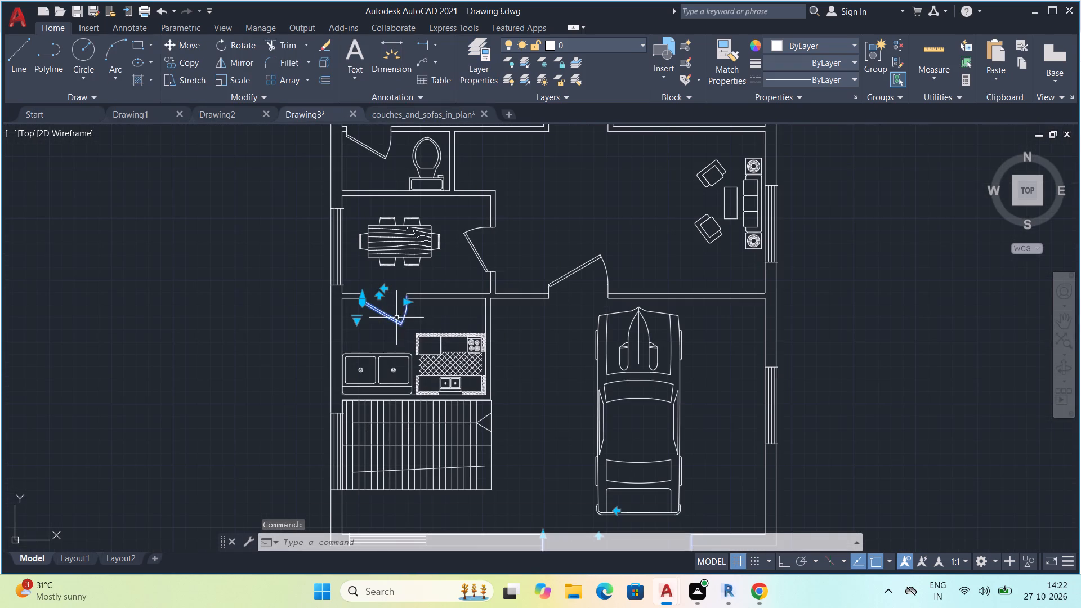
pyautogui.click(574, 273)
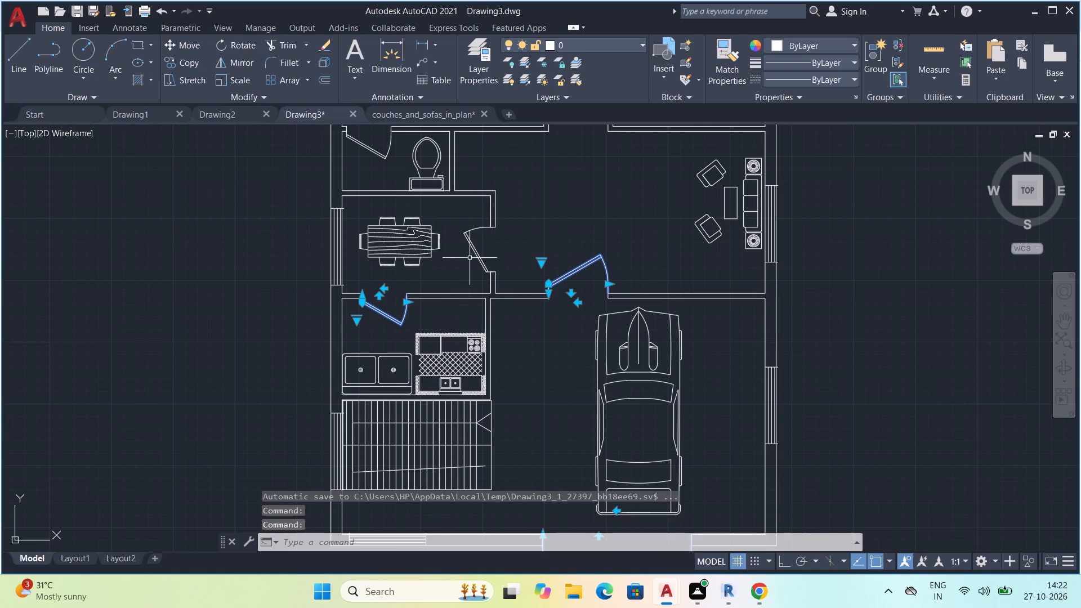
pyautogui.click(474, 253)
pyautogui.scroll(-1, 485, 245)
pyautogui.moveTo(494, 226); pyautogui.dragTo(520, 366, button='middle')
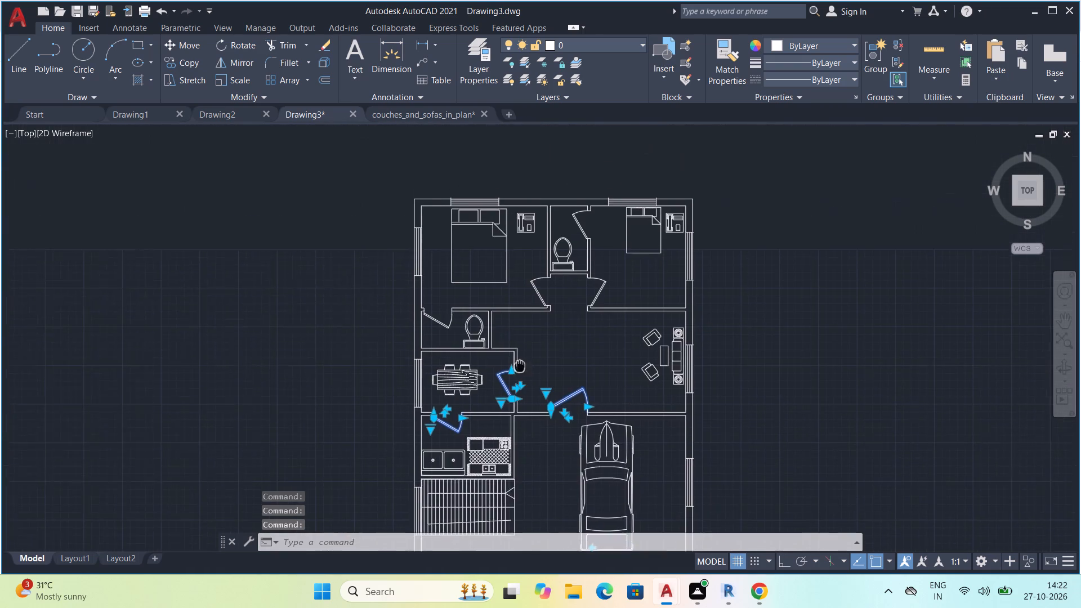
pyautogui.scroll(1, 463, 332)
pyautogui.moveTo(436, 326); pyautogui.dragTo(442, 326)
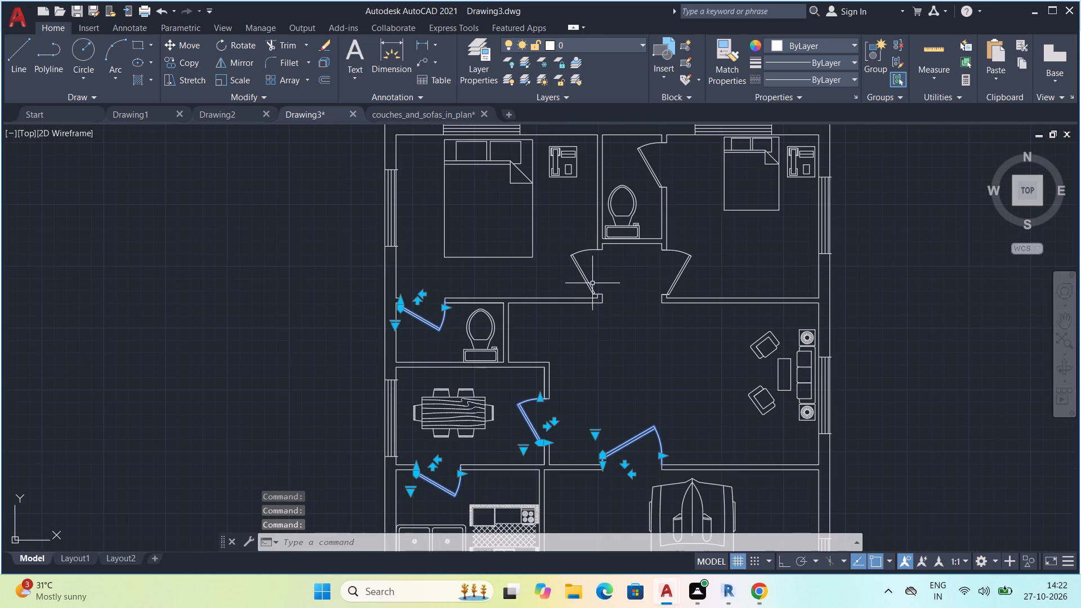
pyautogui.click(591, 282)
pyautogui.click(692, 260)
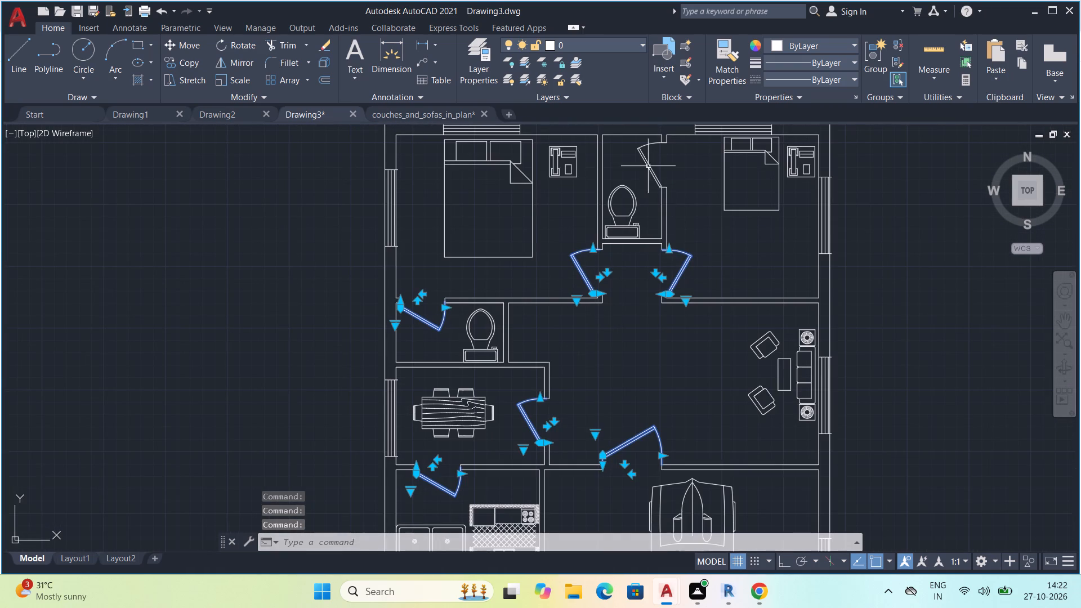
pyautogui.click(644, 159)
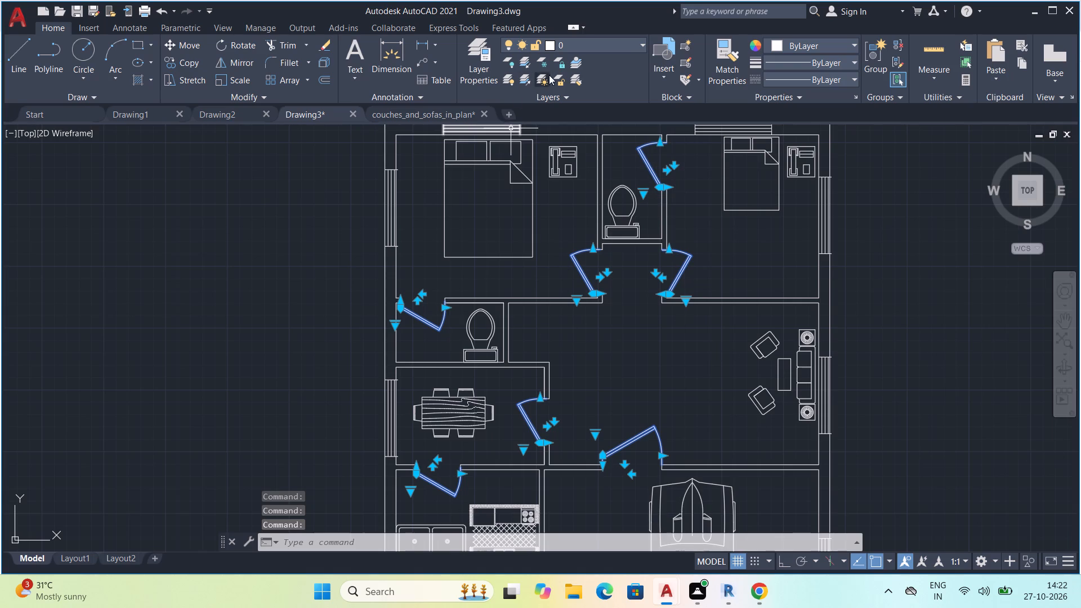
pyautogui.click(583, 47)
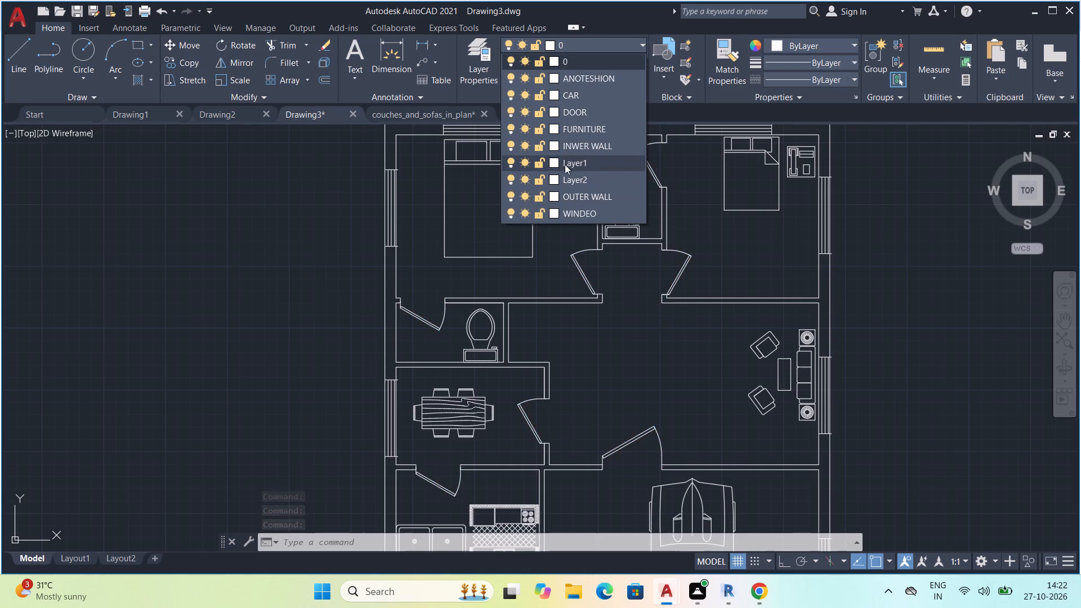
pyautogui.click(552, 115)
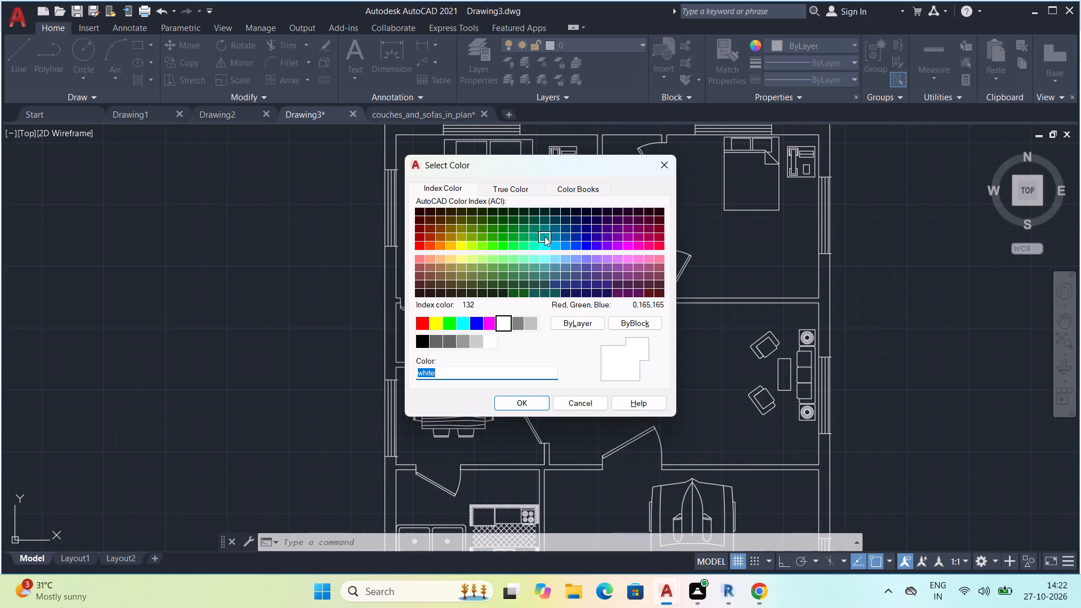
pyautogui.click(544, 237)
pyautogui.click(522, 401)
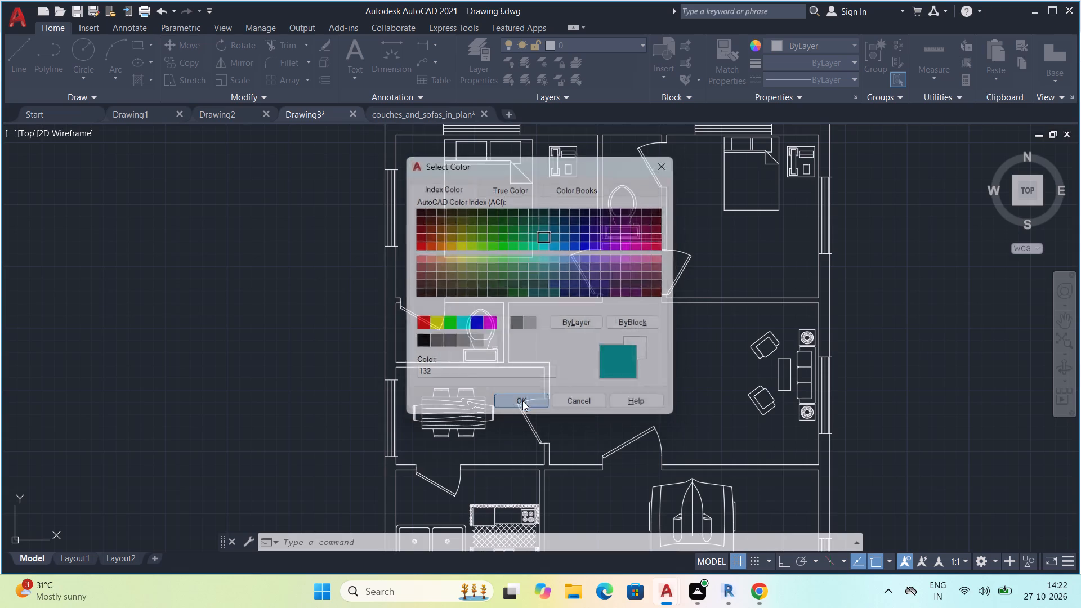
pyautogui.press('Escape')
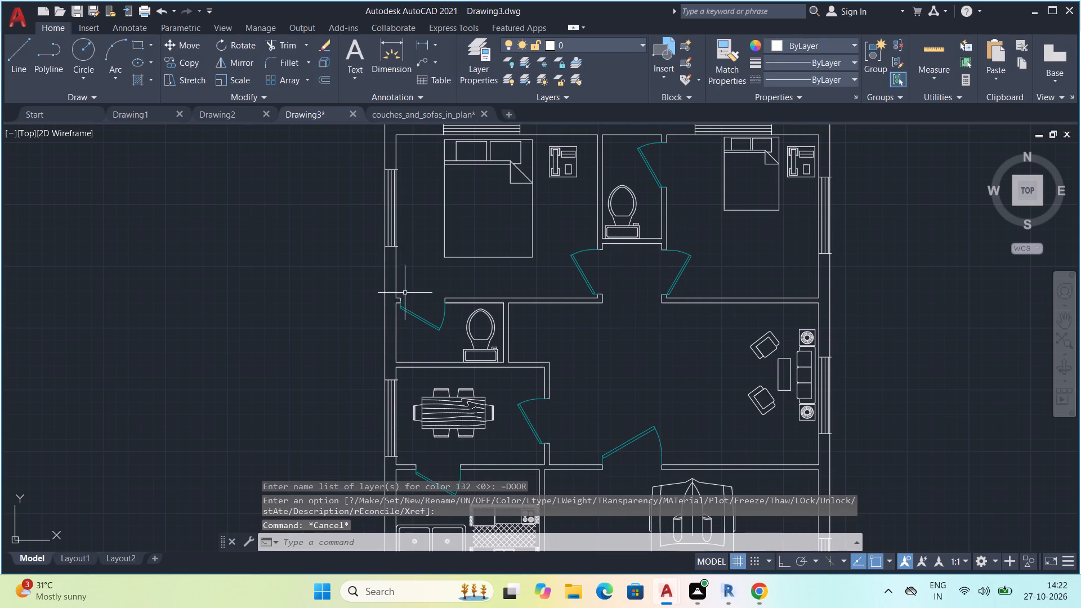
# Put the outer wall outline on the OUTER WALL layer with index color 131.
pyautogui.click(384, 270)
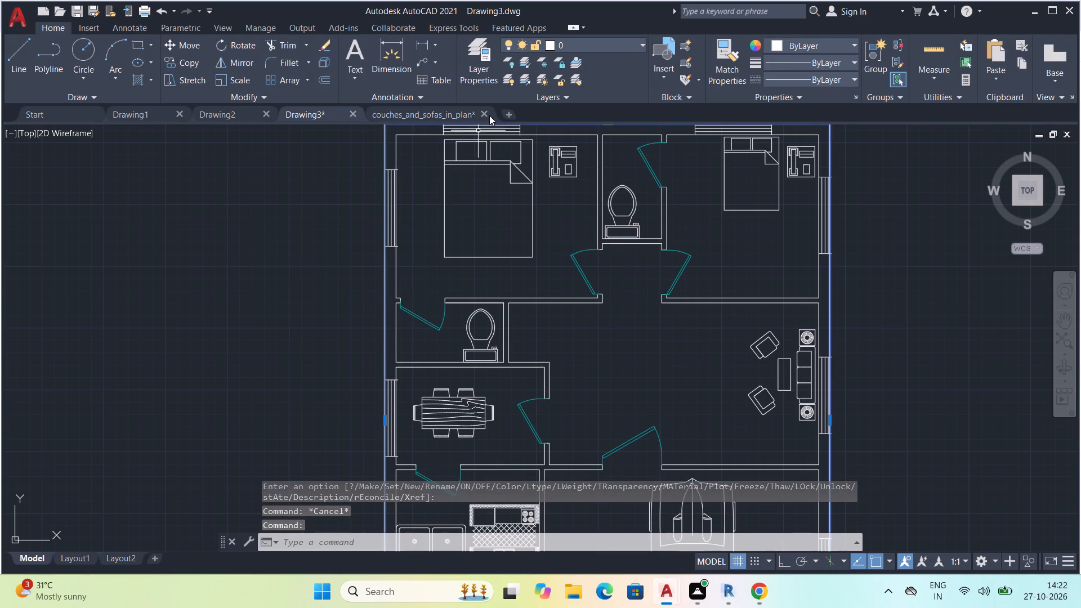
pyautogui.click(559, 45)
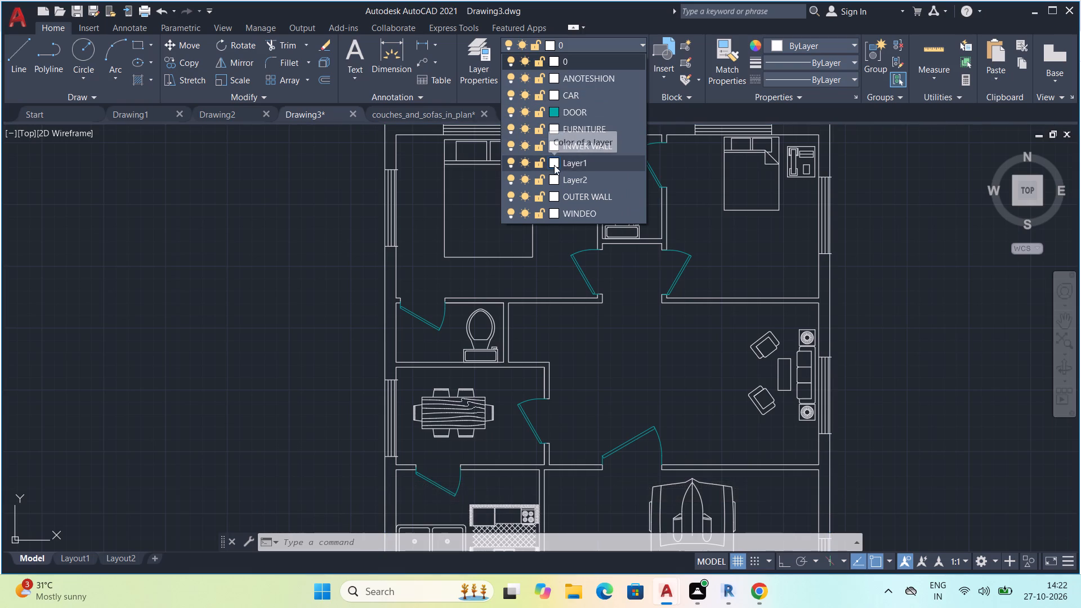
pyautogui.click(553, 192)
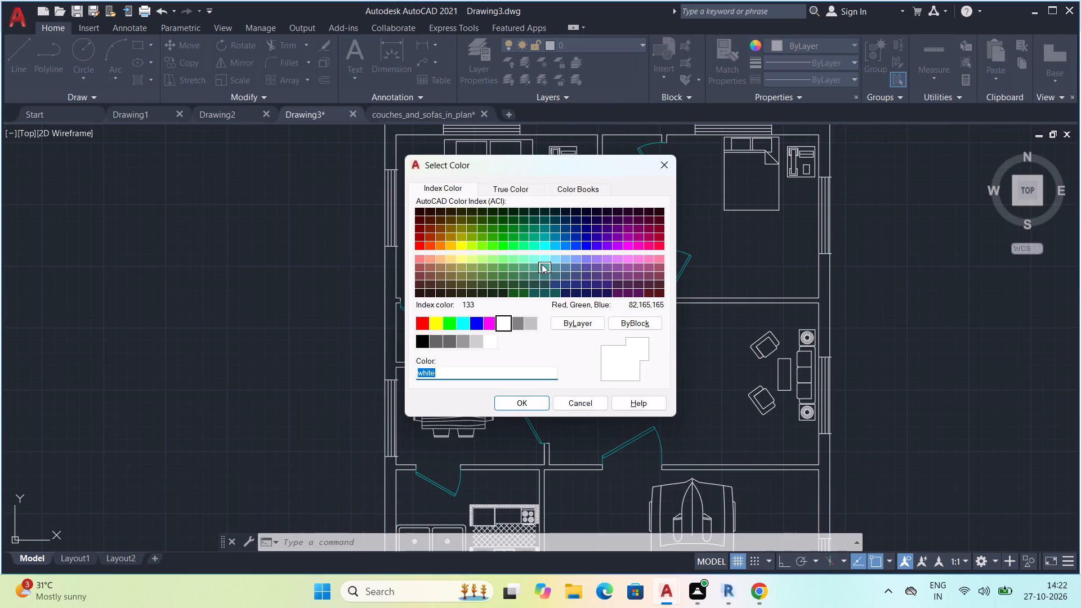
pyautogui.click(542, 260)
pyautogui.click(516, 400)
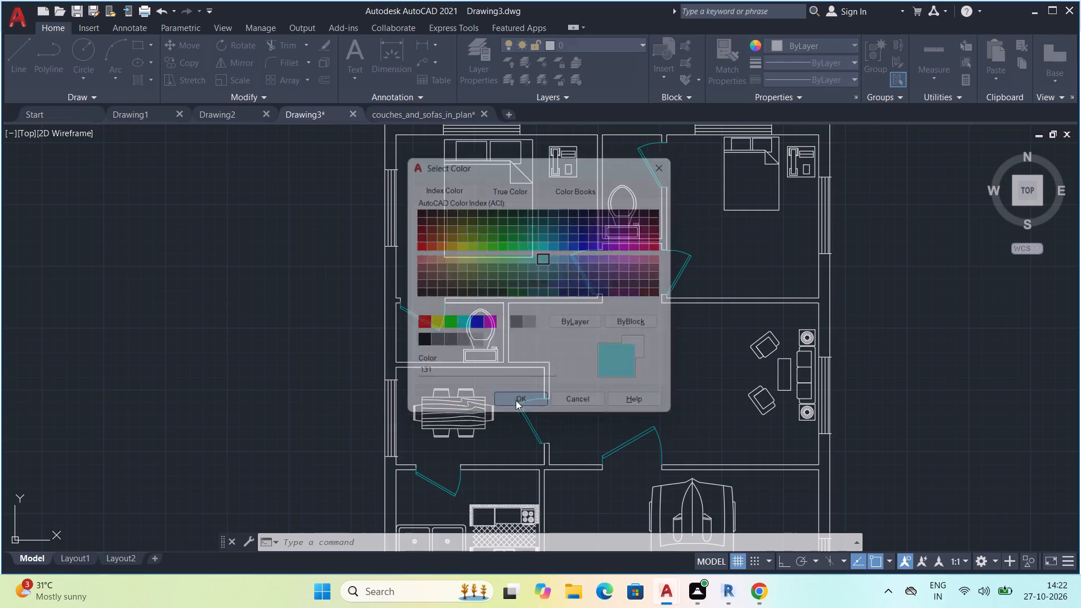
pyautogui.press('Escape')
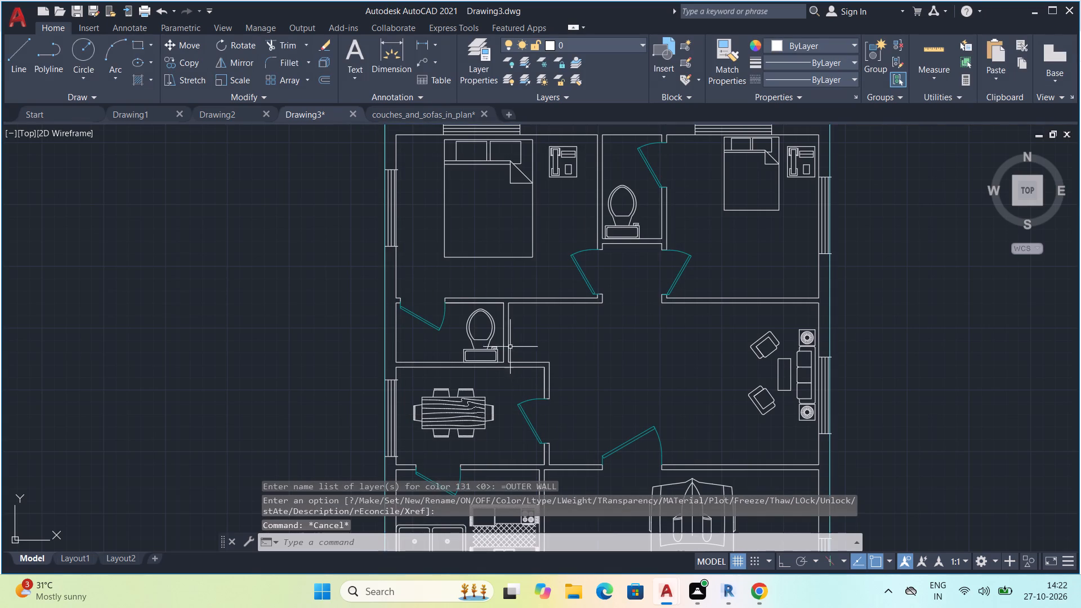
# Select the outer wall outline and set its OUTER WALL layer to index color 151.
pyautogui.click(382, 312)
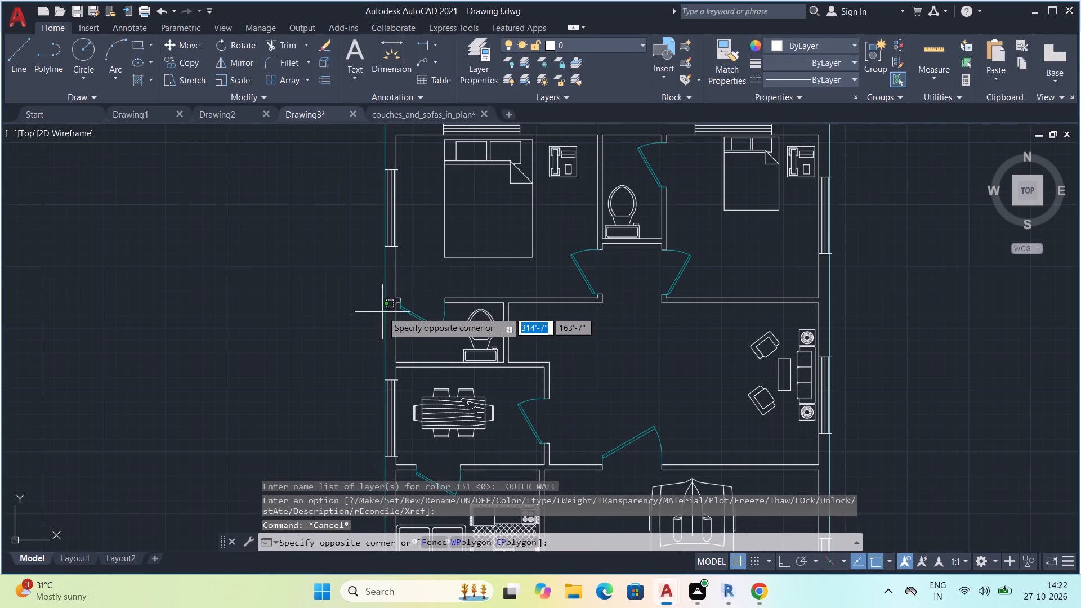
pyautogui.click(384, 310)
pyautogui.click(384, 309)
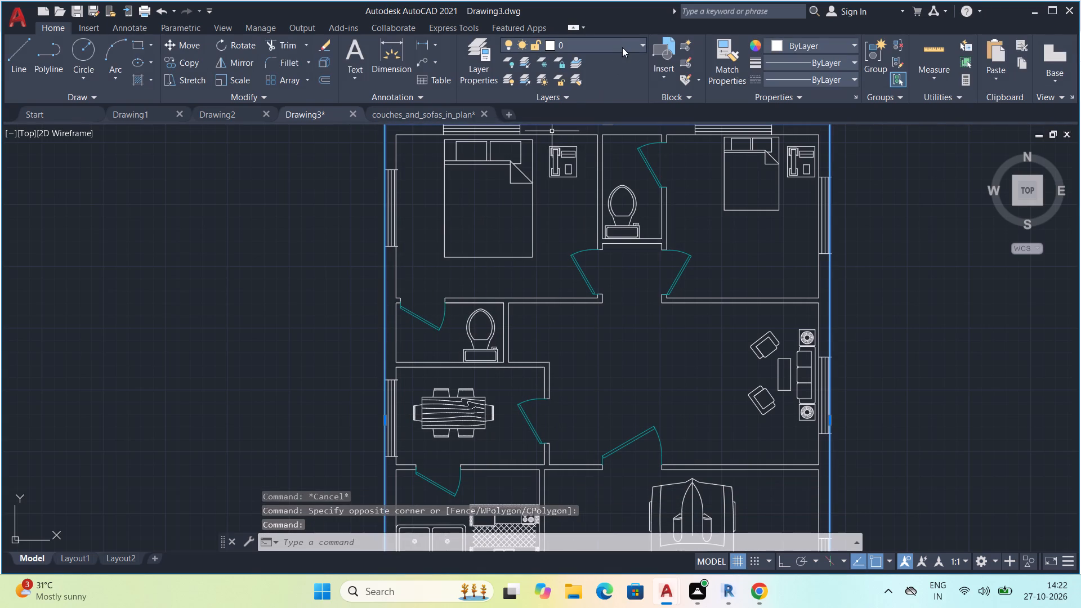
pyautogui.doubleClick(622, 46)
pyautogui.click(610, 41)
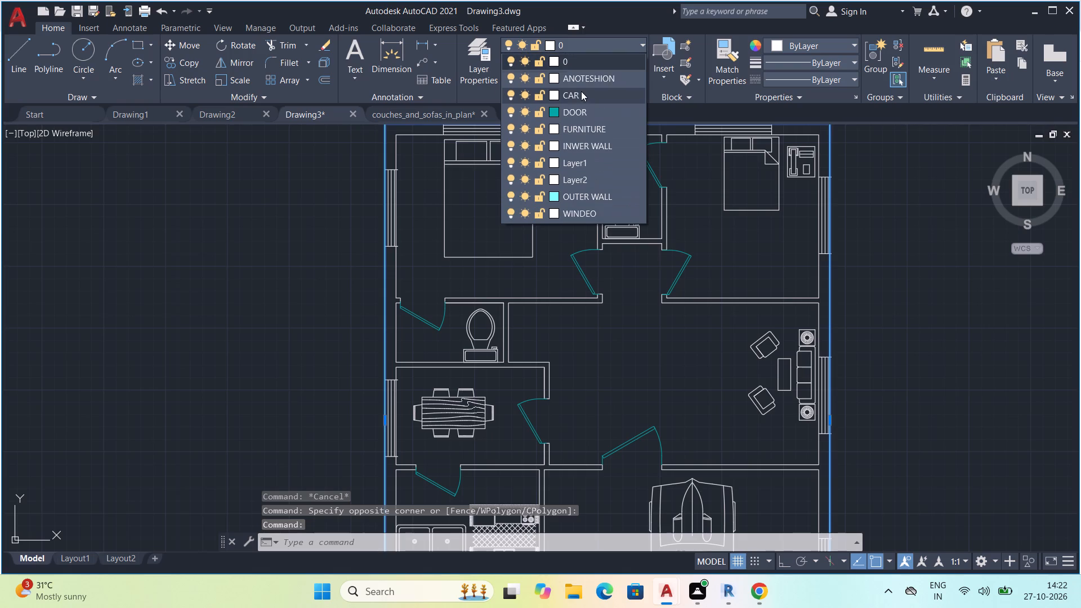
pyautogui.click(554, 195)
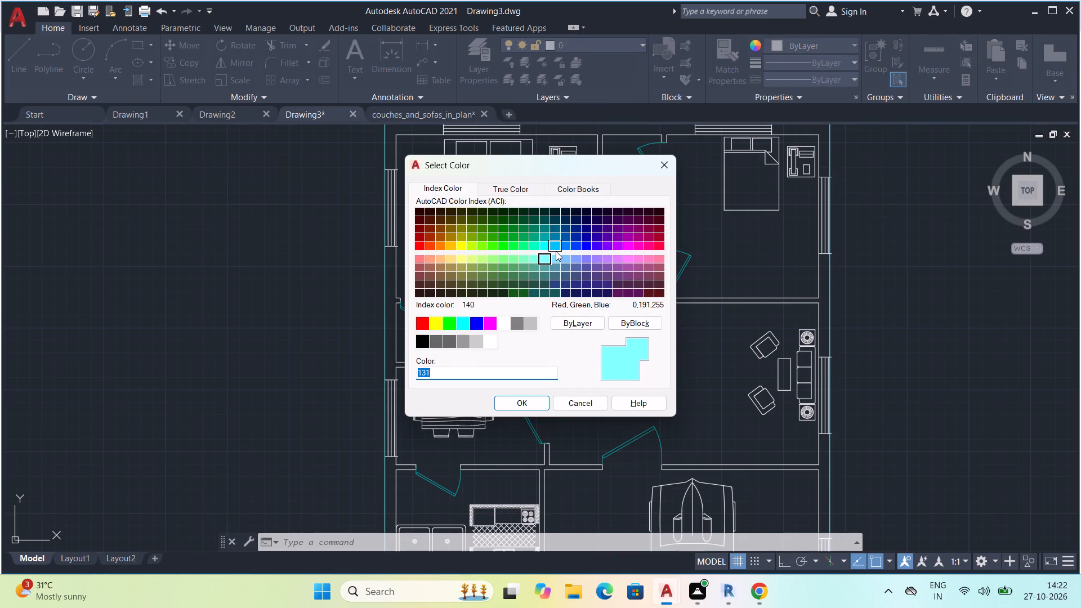
pyautogui.click(556, 251)
pyautogui.click(568, 262)
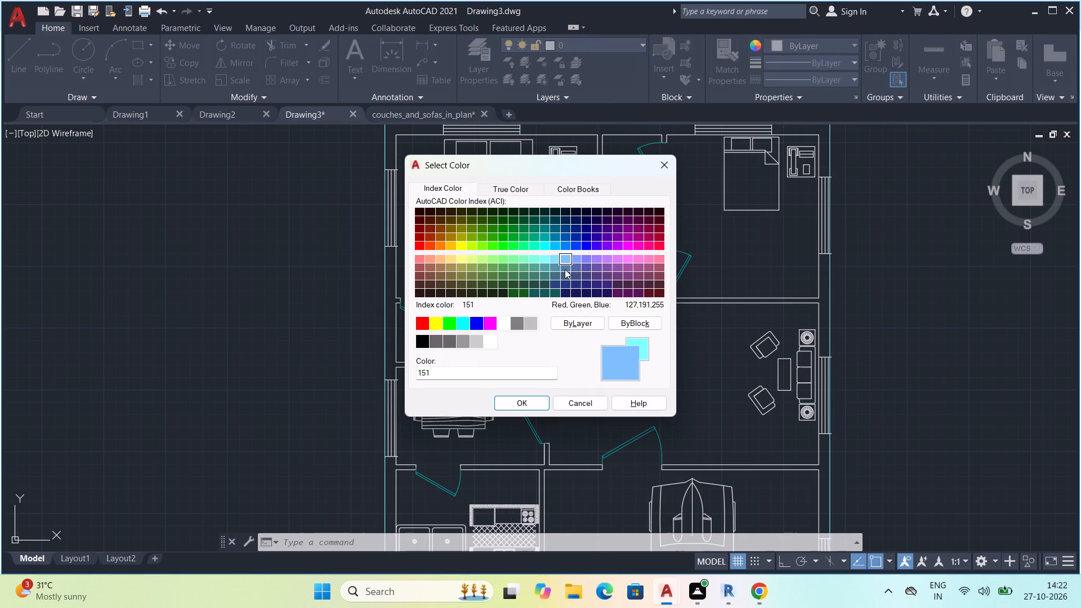
pyautogui.click(530, 403)
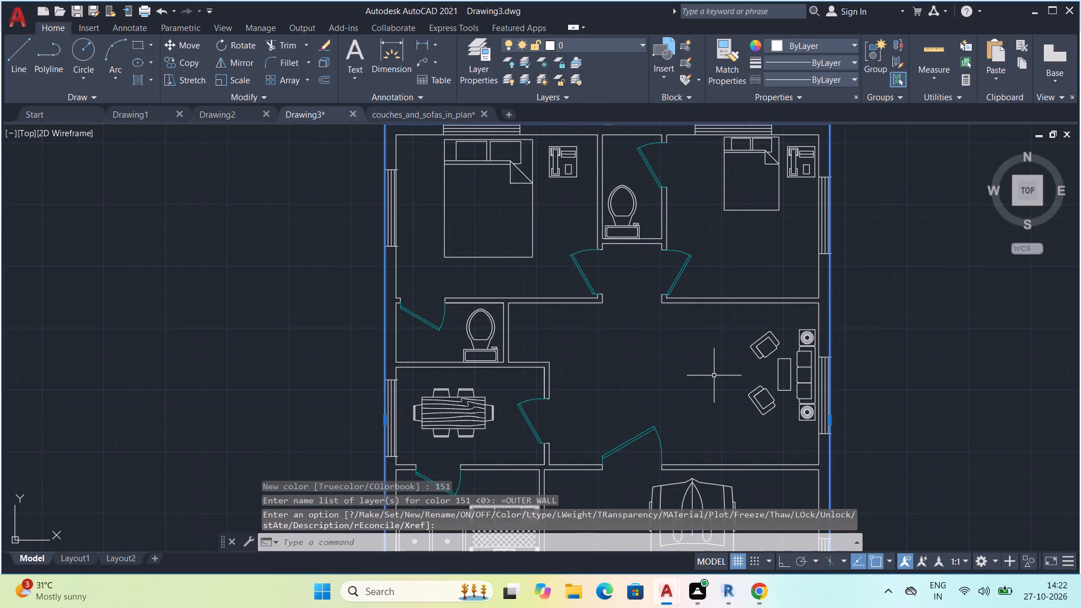
pyautogui.press('Escape')
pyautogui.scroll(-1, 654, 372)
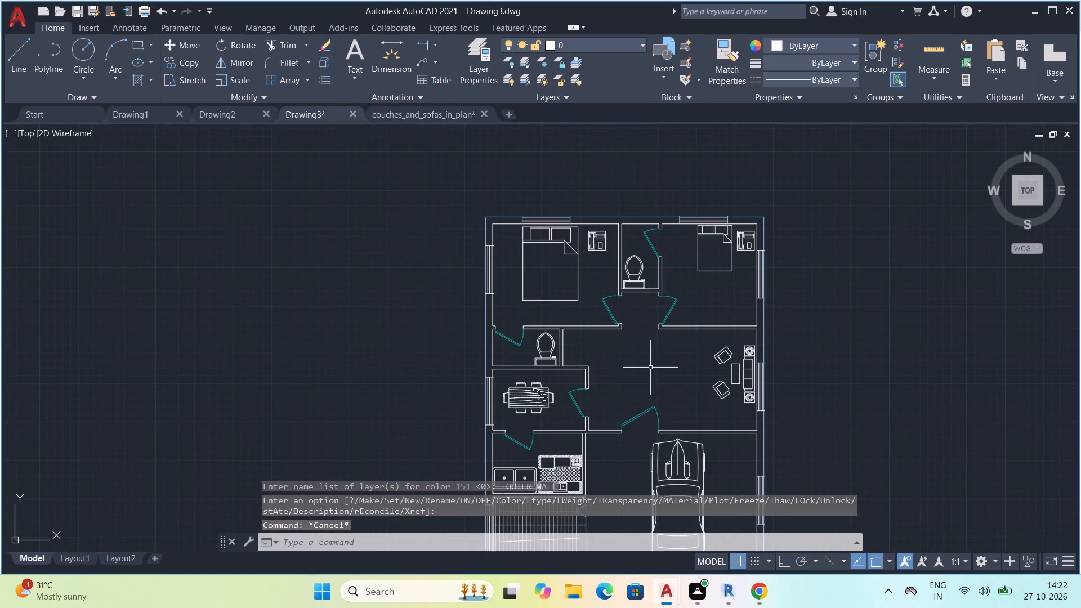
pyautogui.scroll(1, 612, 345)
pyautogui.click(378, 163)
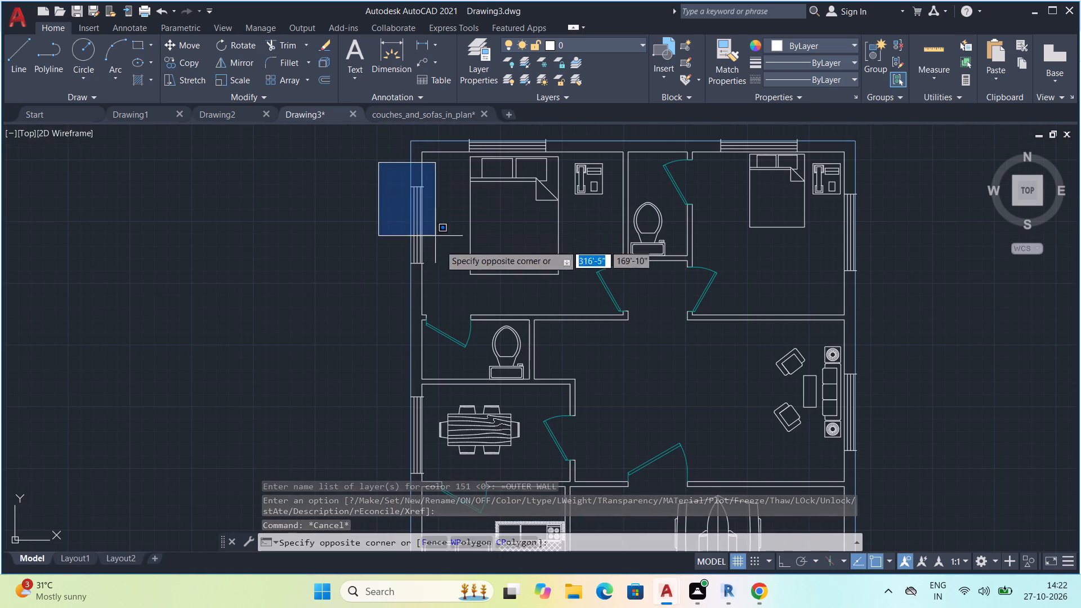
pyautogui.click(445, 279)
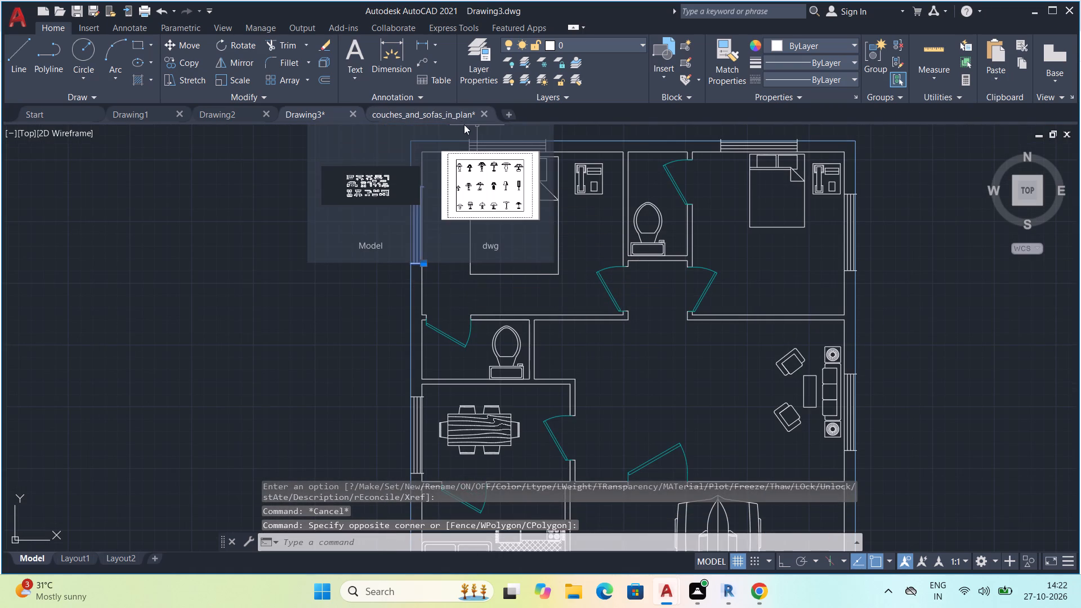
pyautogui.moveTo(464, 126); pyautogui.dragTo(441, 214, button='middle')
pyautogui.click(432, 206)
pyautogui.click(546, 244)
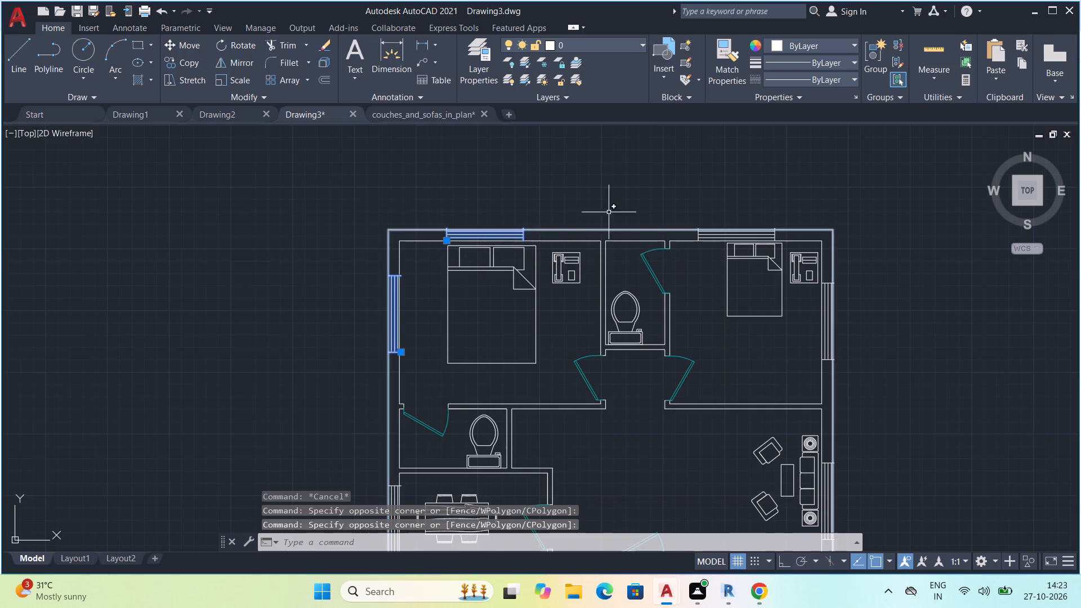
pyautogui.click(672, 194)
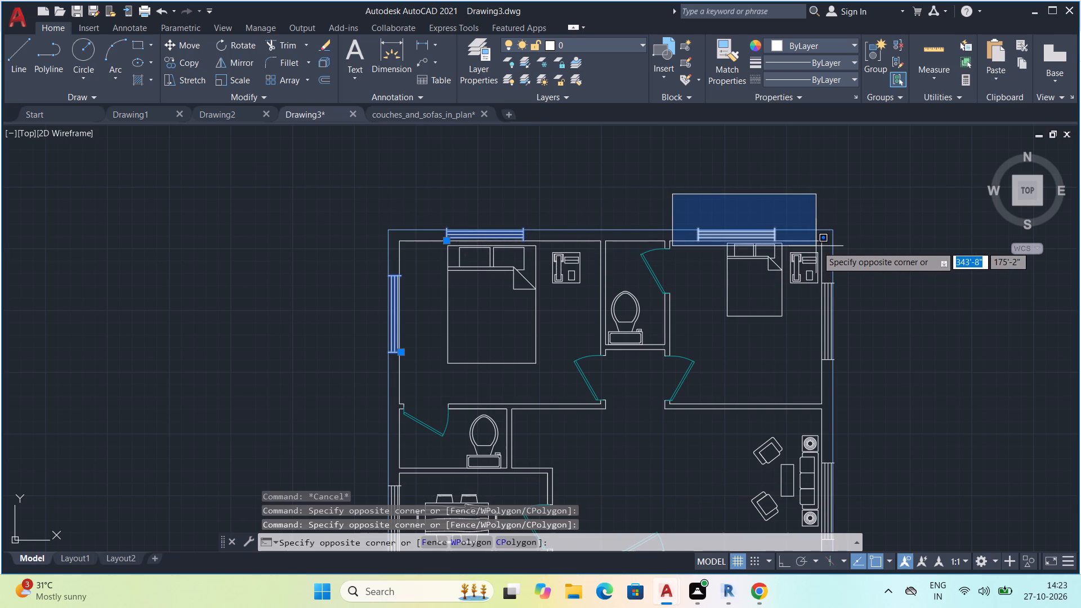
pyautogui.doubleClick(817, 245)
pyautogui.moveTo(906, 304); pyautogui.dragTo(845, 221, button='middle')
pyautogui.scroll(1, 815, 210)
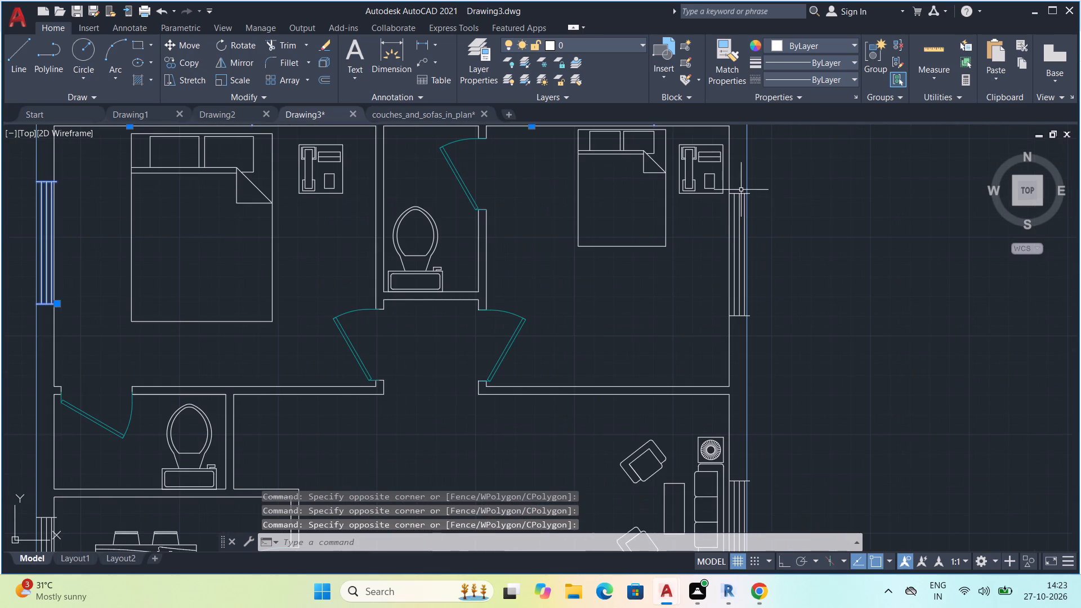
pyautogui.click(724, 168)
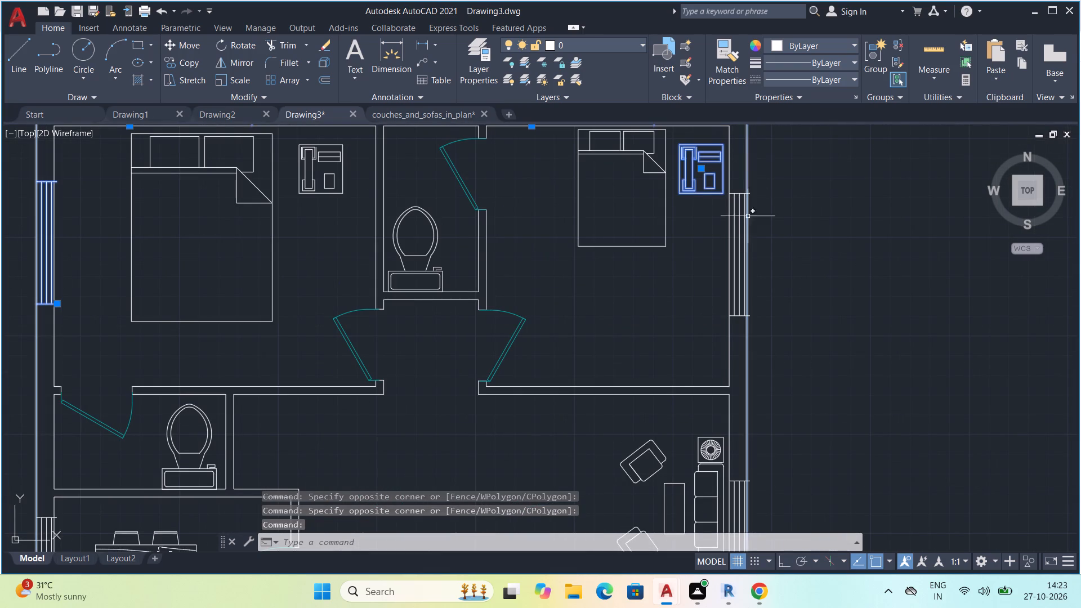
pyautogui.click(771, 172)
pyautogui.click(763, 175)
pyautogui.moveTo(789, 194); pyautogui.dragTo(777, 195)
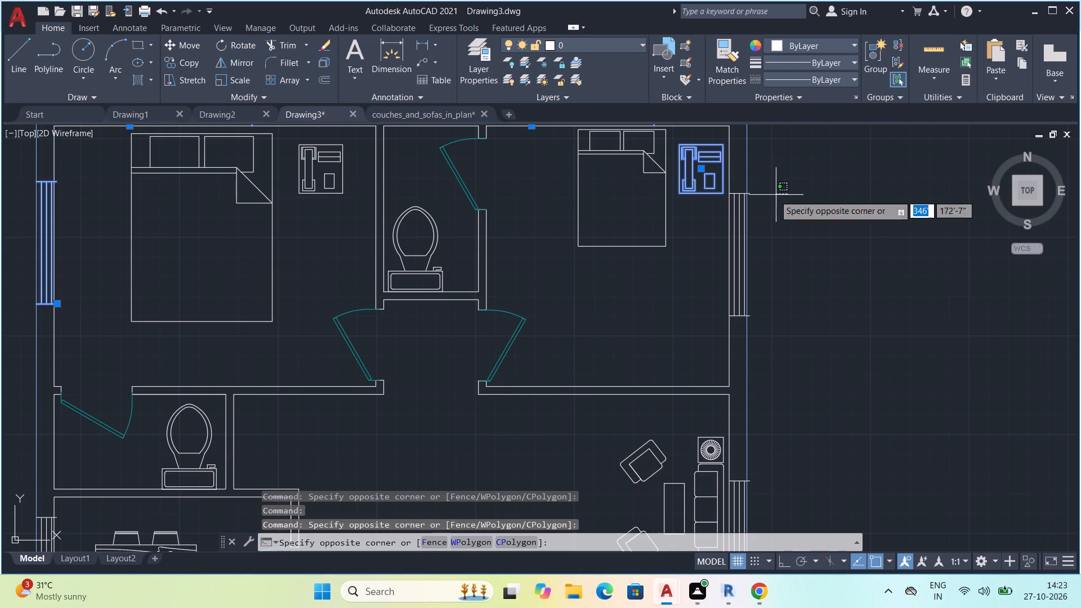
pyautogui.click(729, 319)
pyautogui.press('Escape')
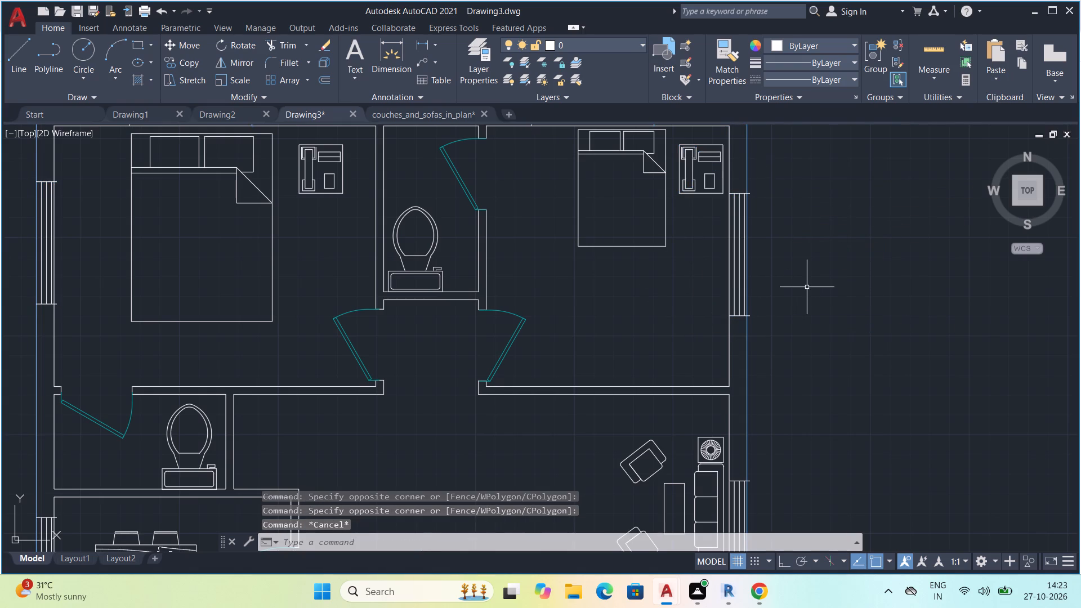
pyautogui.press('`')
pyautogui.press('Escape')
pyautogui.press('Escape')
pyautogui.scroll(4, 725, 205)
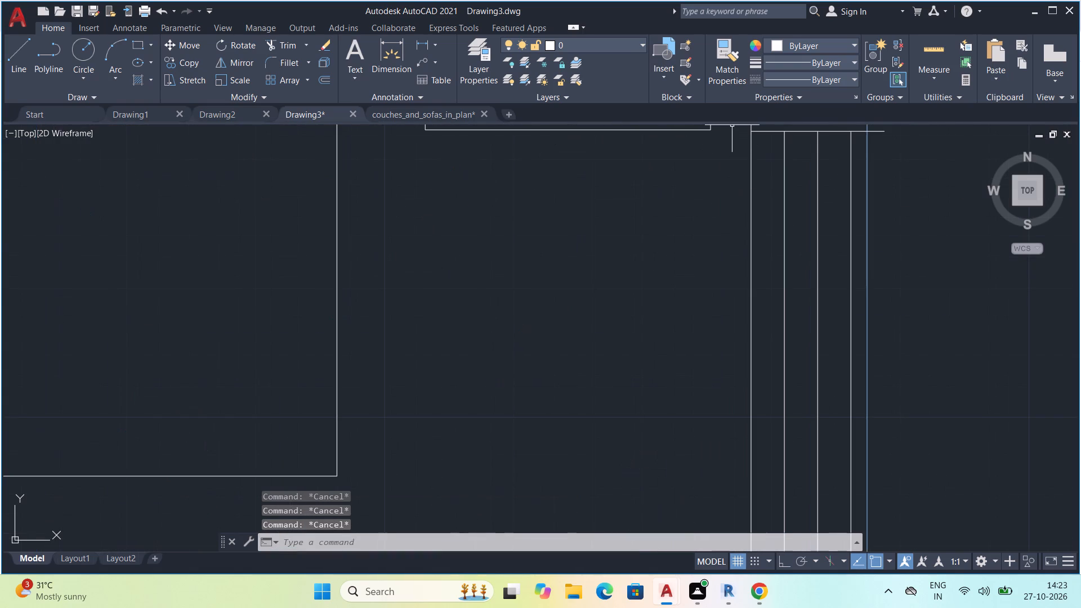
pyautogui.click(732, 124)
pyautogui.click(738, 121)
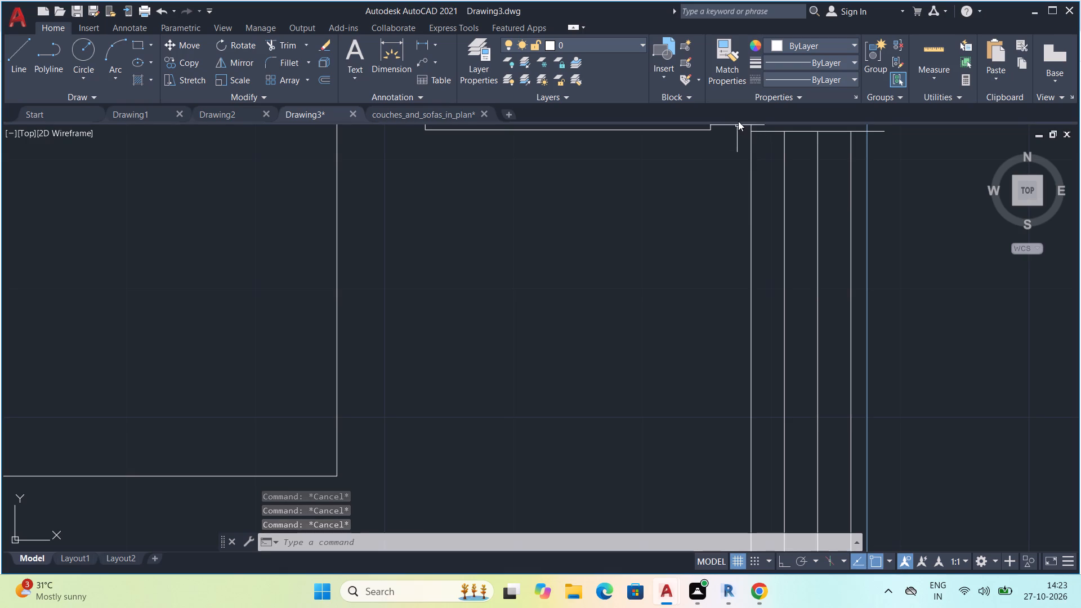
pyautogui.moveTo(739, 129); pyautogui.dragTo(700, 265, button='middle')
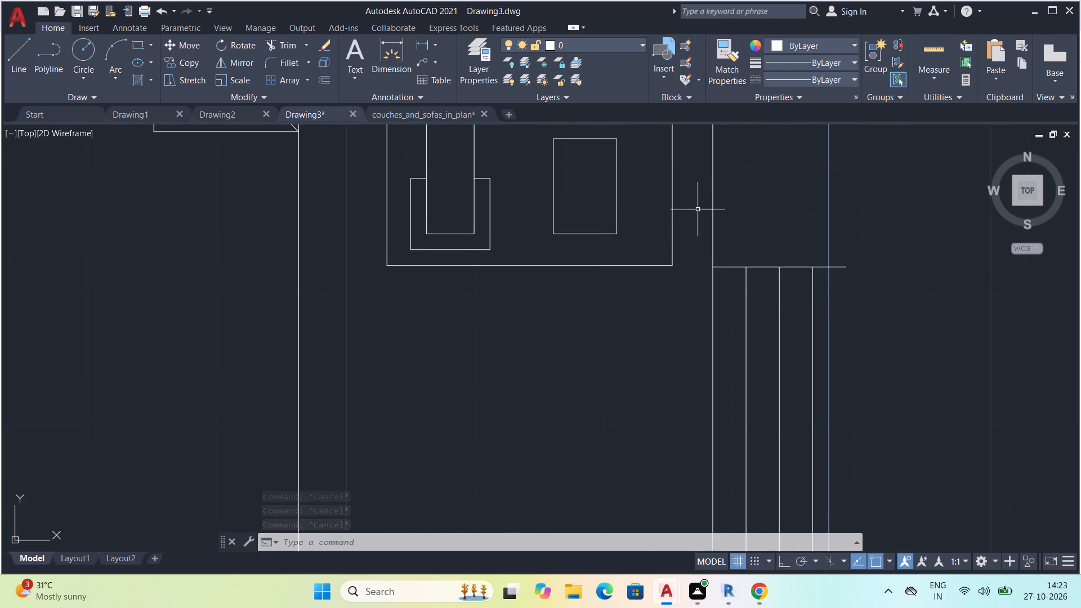
# Select the windows in the top wall and both side walls of the plan and put them on the WINDEO layer with index color 91.
pyautogui.click(695, 209)
pyautogui.scroll(-1, 883, 438)
pyautogui.moveTo(883, 438); pyautogui.dragTo(830, 234, button='middle')
pyautogui.scroll(-1, 852, 369)
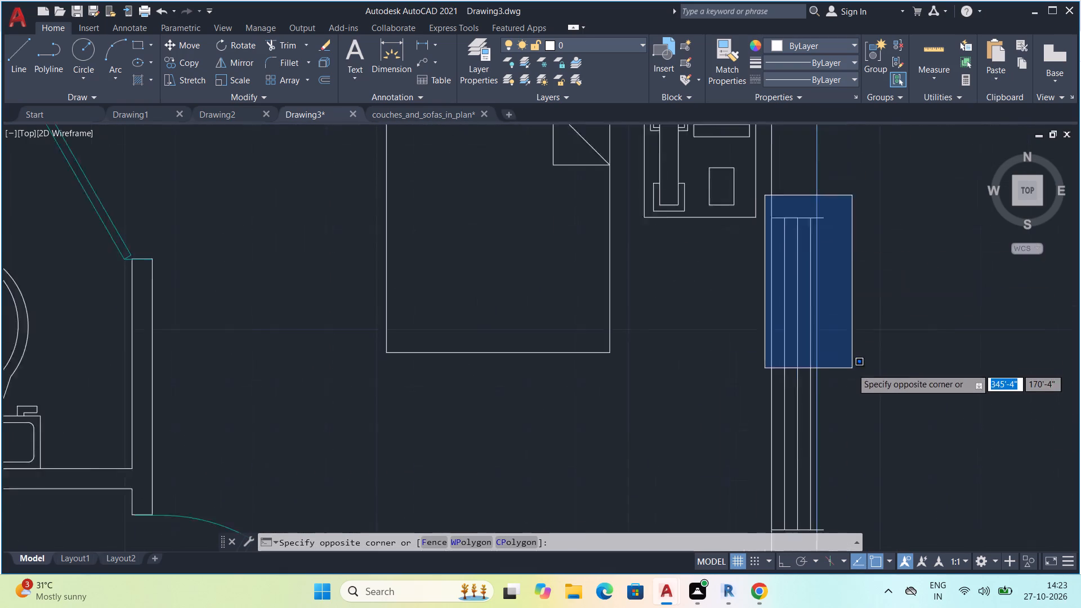
pyautogui.scroll(-1, 852, 371)
pyautogui.click(855, 488)
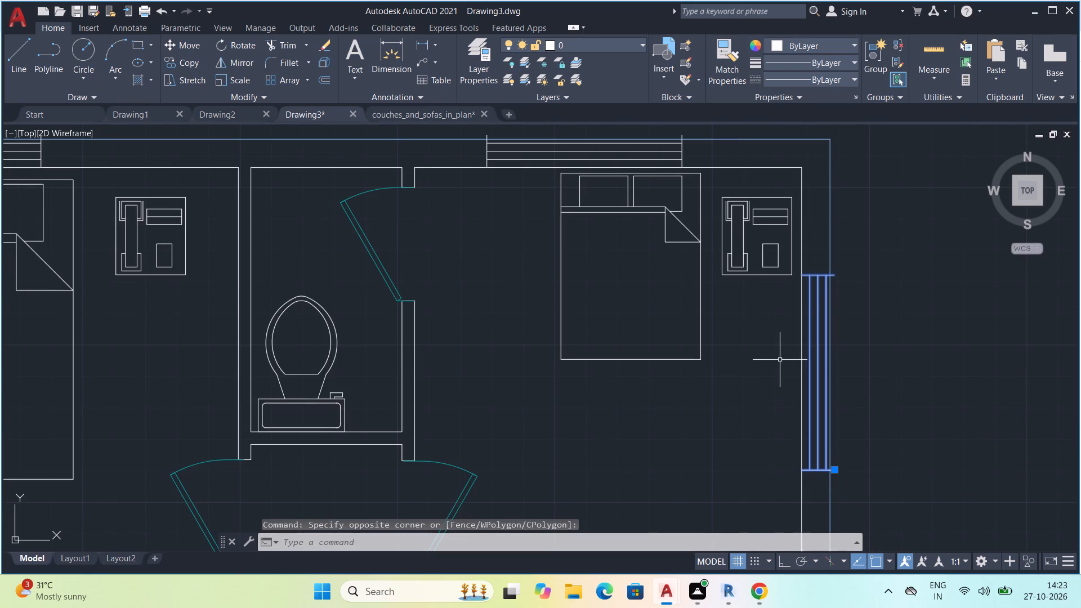
pyautogui.scroll(2, 805, 324)
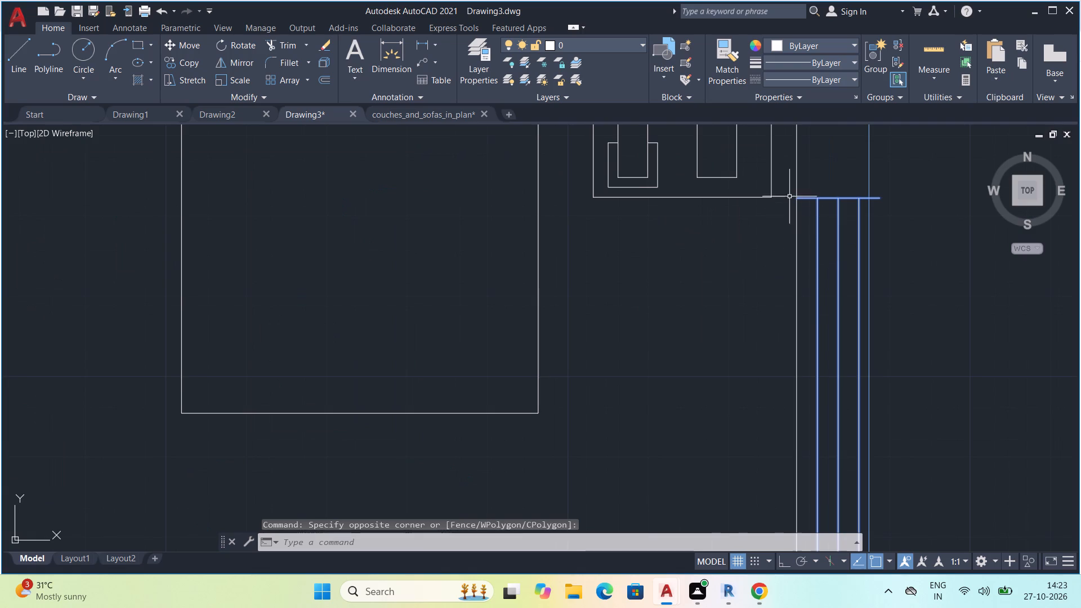
pyautogui.click(785, 186)
pyautogui.scroll(-2, 906, 486)
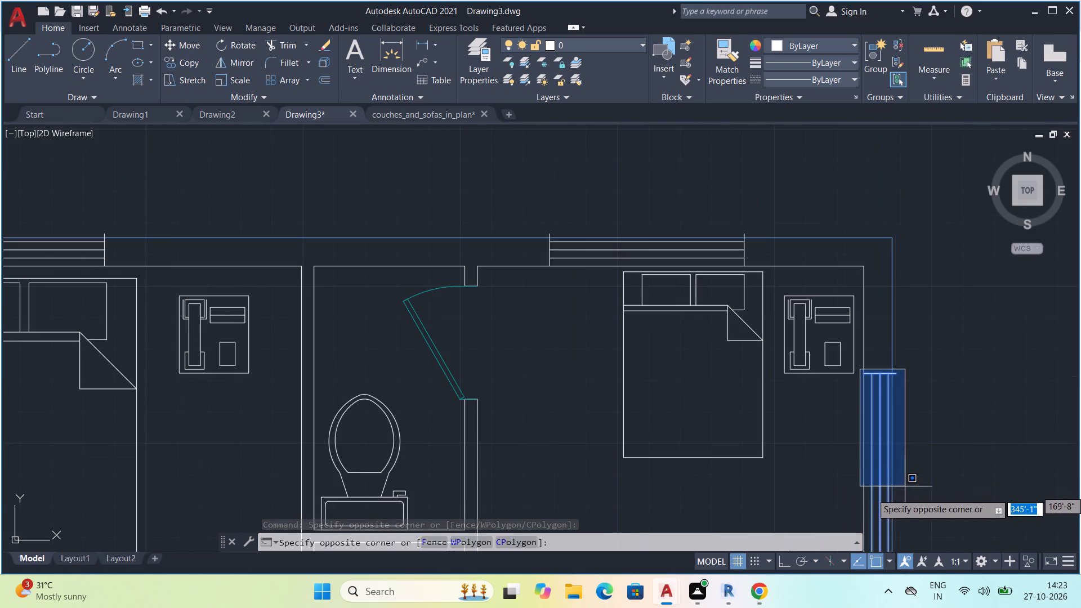
pyautogui.moveTo(906, 494); pyautogui.dragTo(881, 311, button='middle')
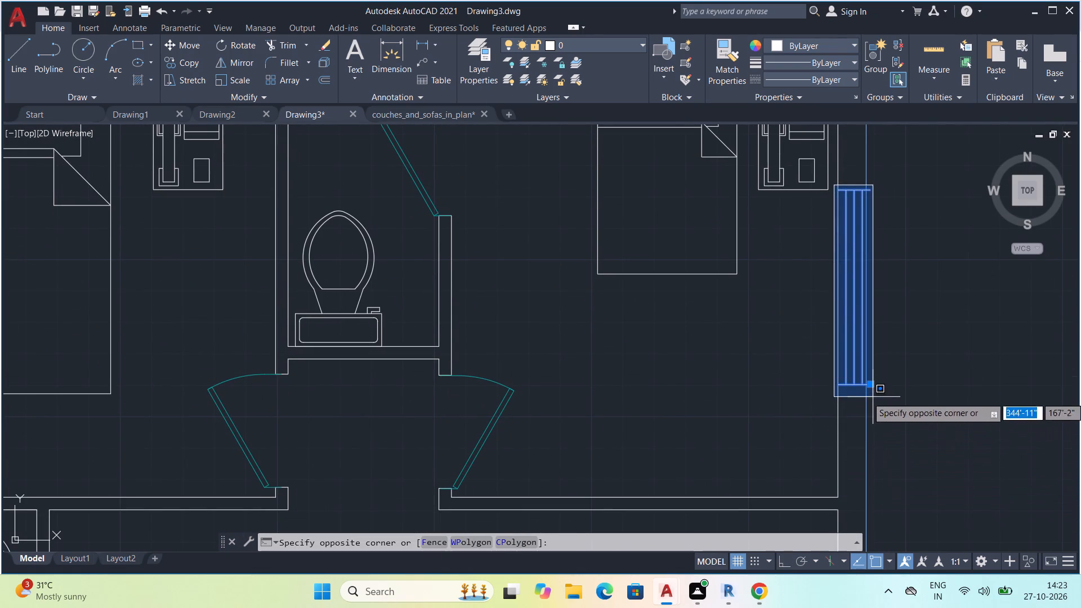
pyautogui.click(873, 397)
pyautogui.moveTo(711, 357); pyautogui.dragTo(760, 511, button='middle')
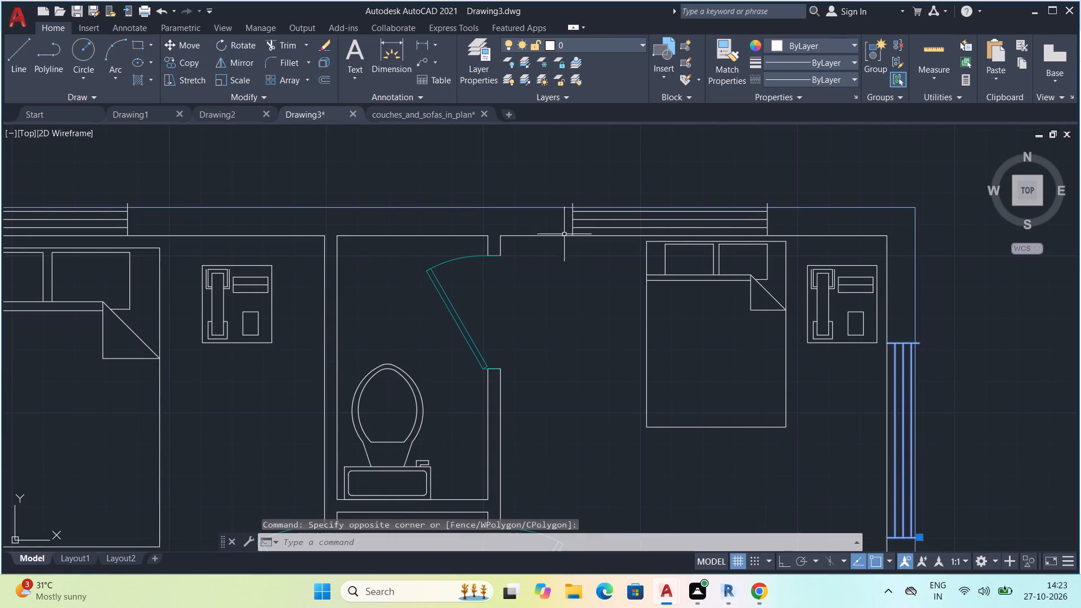
pyautogui.scroll(2, 608, 253)
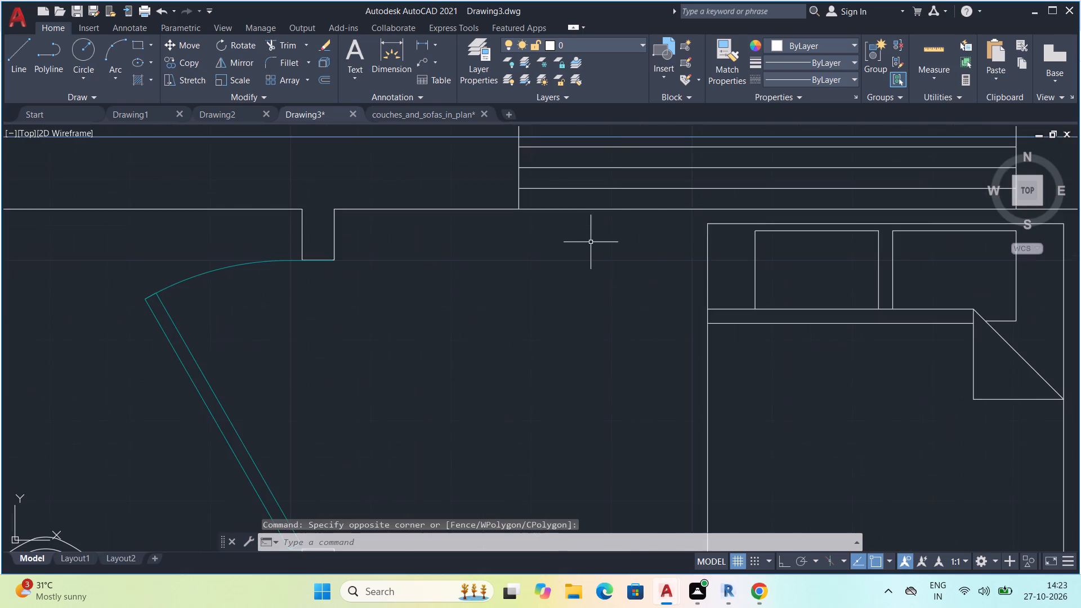
pyautogui.moveTo(510, 155); pyautogui.dragTo(343, 190, button='middle')
pyautogui.click(284, 122)
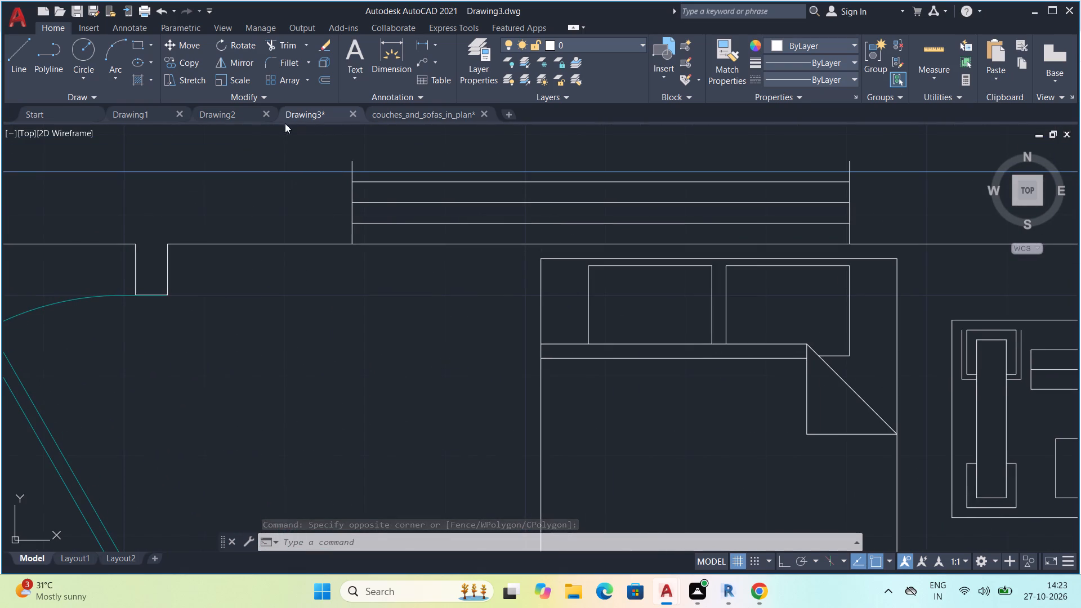
pyautogui.click(287, 133)
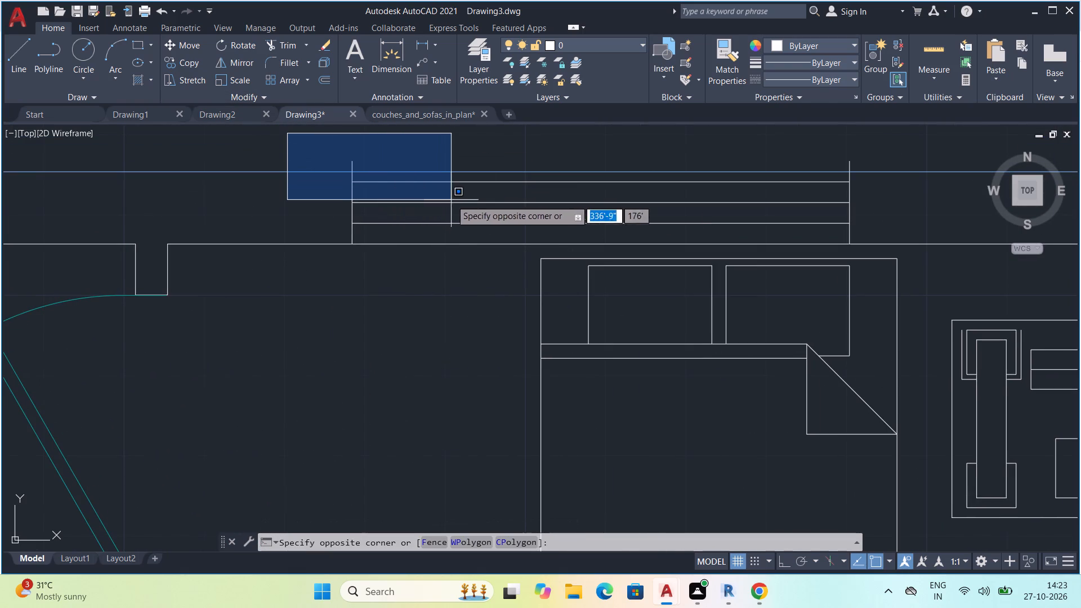
pyautogui.click(918, 250)
pyautogui.scroll(-2, 527, 293)
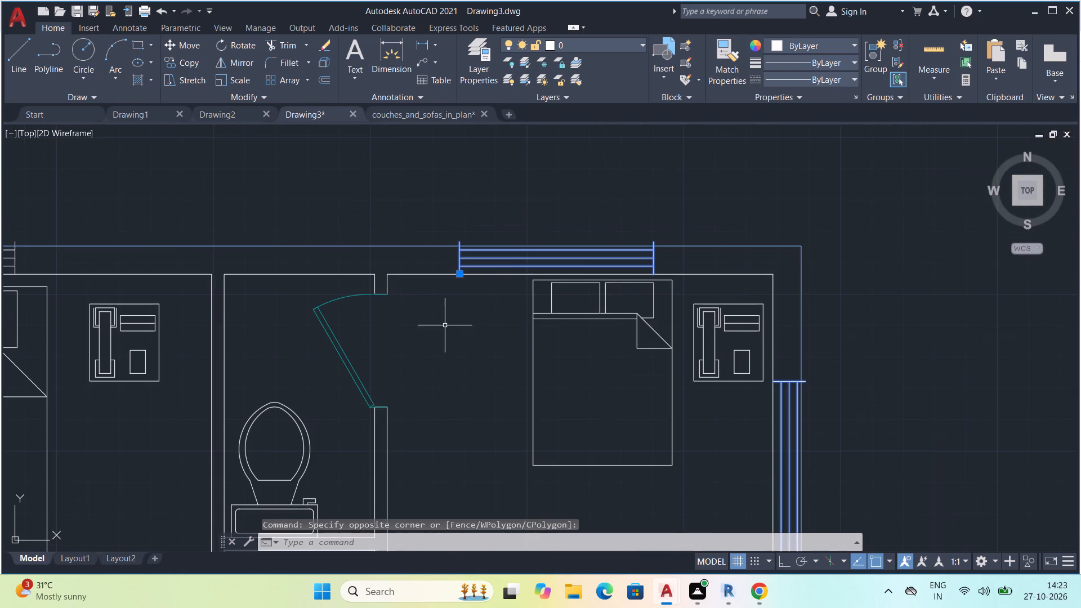
pyautogui.moveTo(525, 321); pyautogui.dragTo(691, 283, button='middle')
pyautogui.scroll(-1, 349, 266)
pyautogui.moveTo(260, 189); pyautogui.dragTo(475, 178, button='middle')
pyautogui.scroll(2, 453, 183)
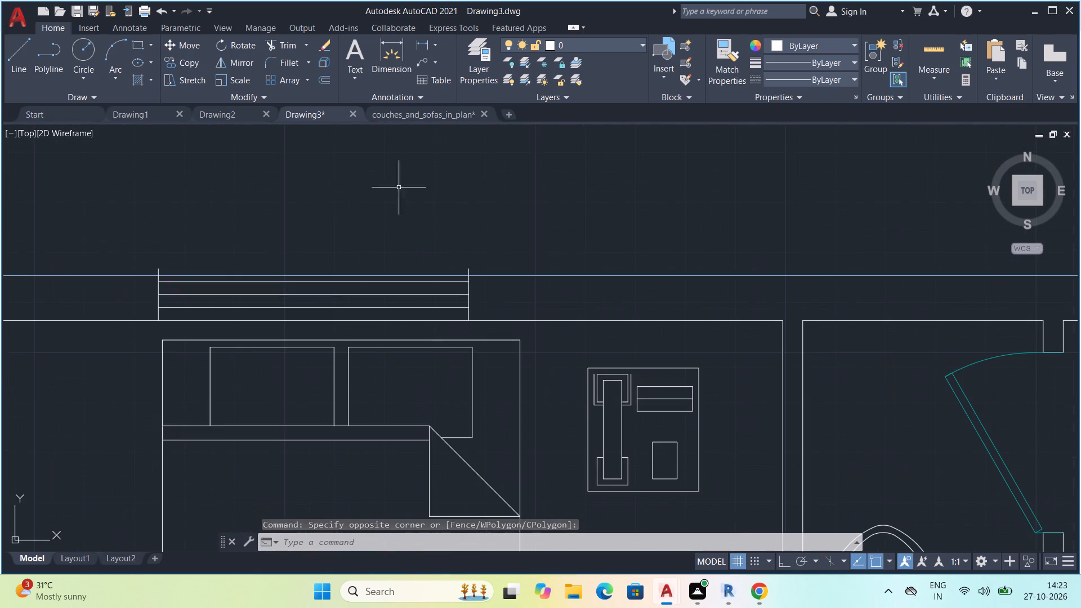
pyautogui.moveTo(108, 210); pyautogui.dragTo(114, 228)
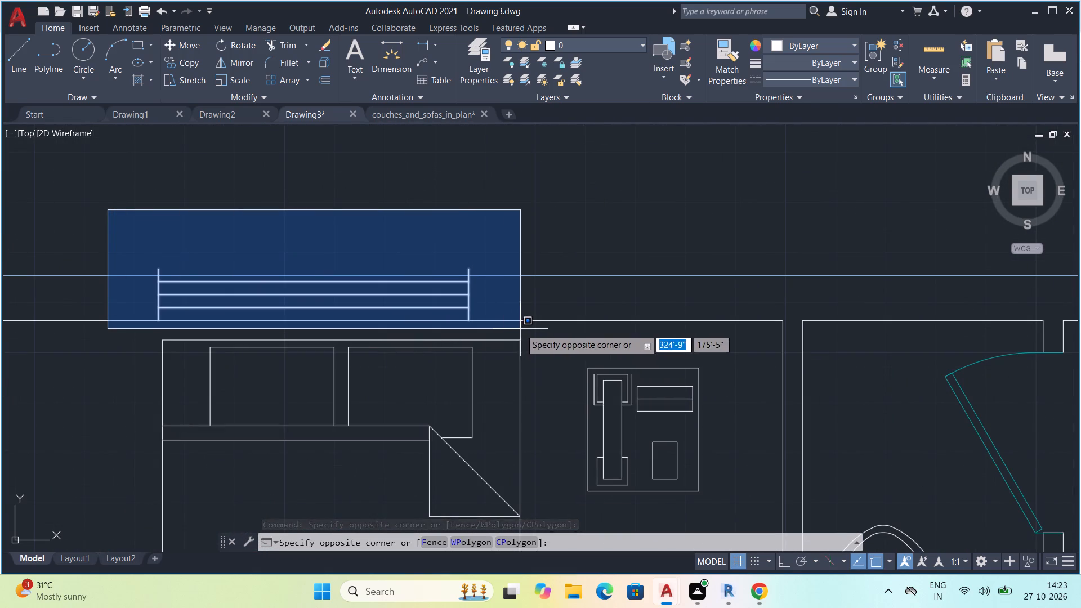
pyautogui.click(521, 329)
pyautogui.scroll(-1, 526, 326)
pyautogui.moveTo(605, 451); pyautogui.dragTo(570, 295, button='middle')
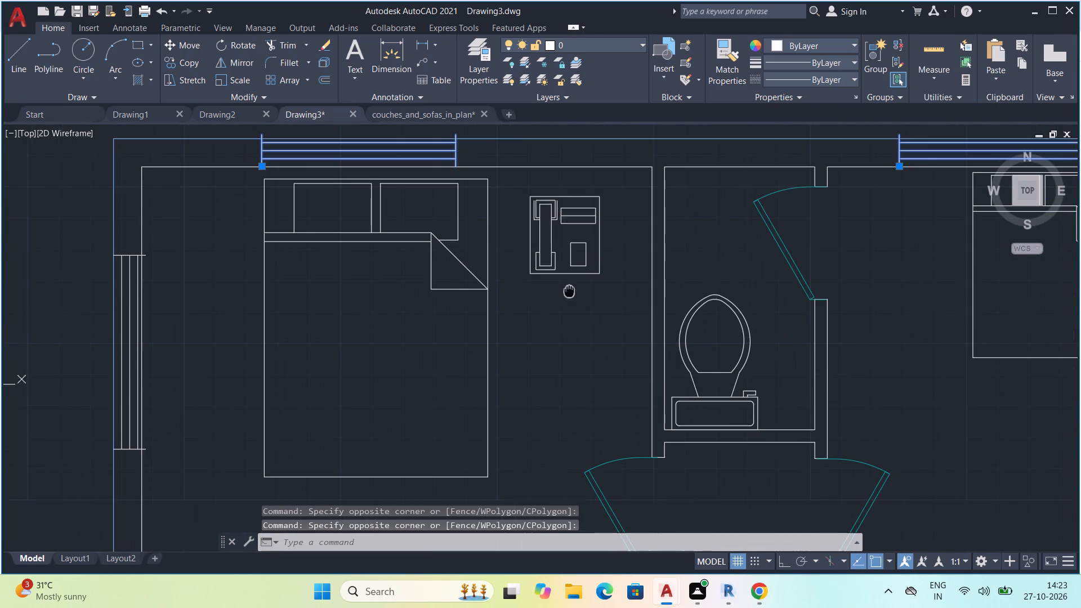
pyautogui.click(81, 204)
pyautogui.click(165, 476)
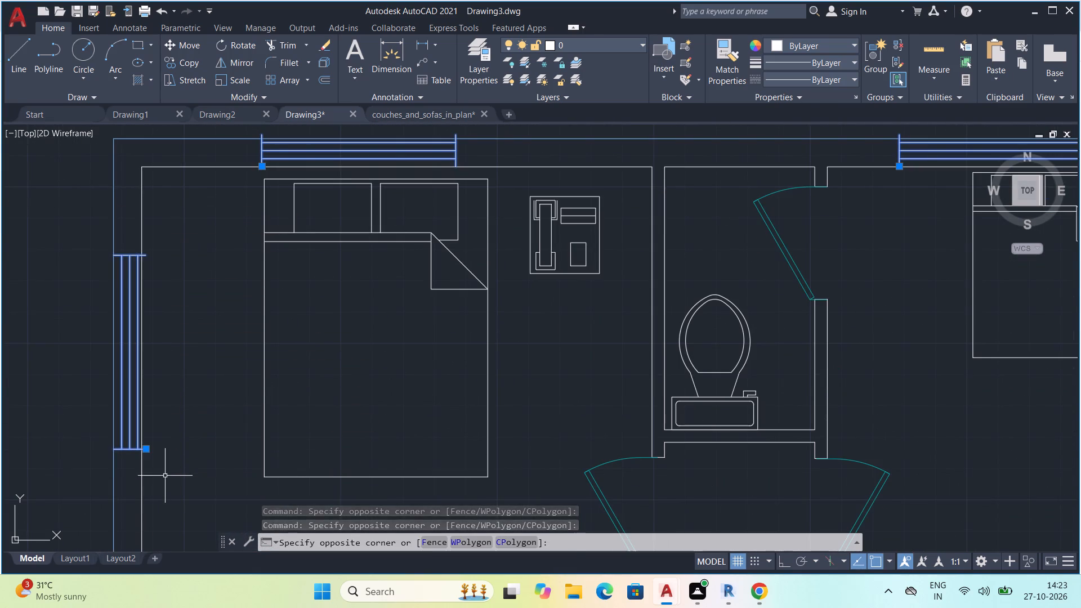
pyautogui.scroll(-2, 167, 468)
pyautogui.moveTo(227, 451); pyautogui.dragTo(260, 217, button='middle')
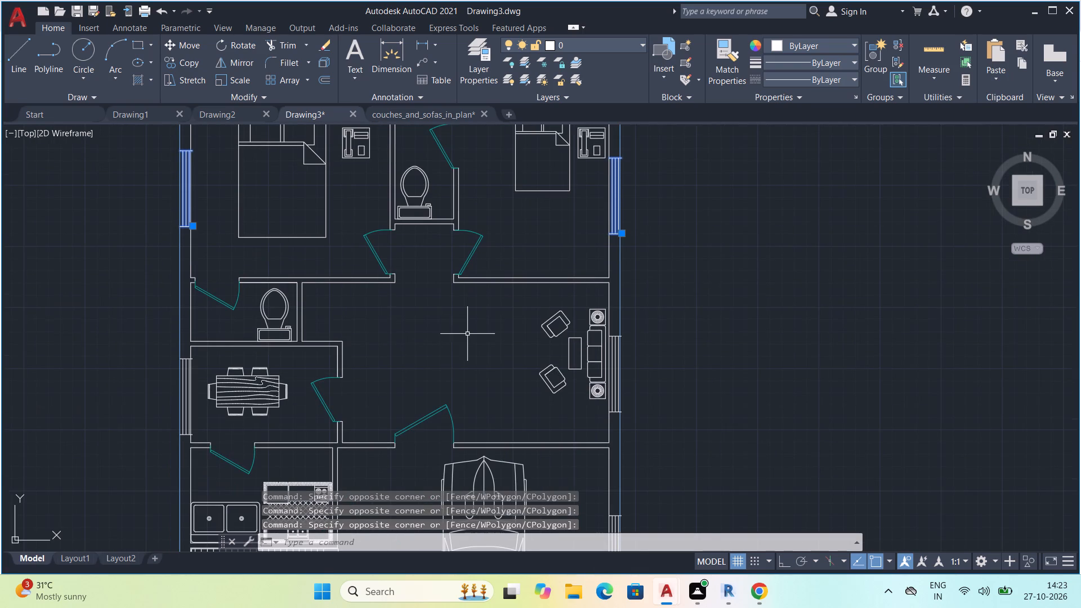
pyautogui.scroll(1, 467, 334)
pyautogui.moveTo(494, 347); pyautogui.dragTo(370, 248, button='middle')
pyautogui.scroll(3, 630, 275)
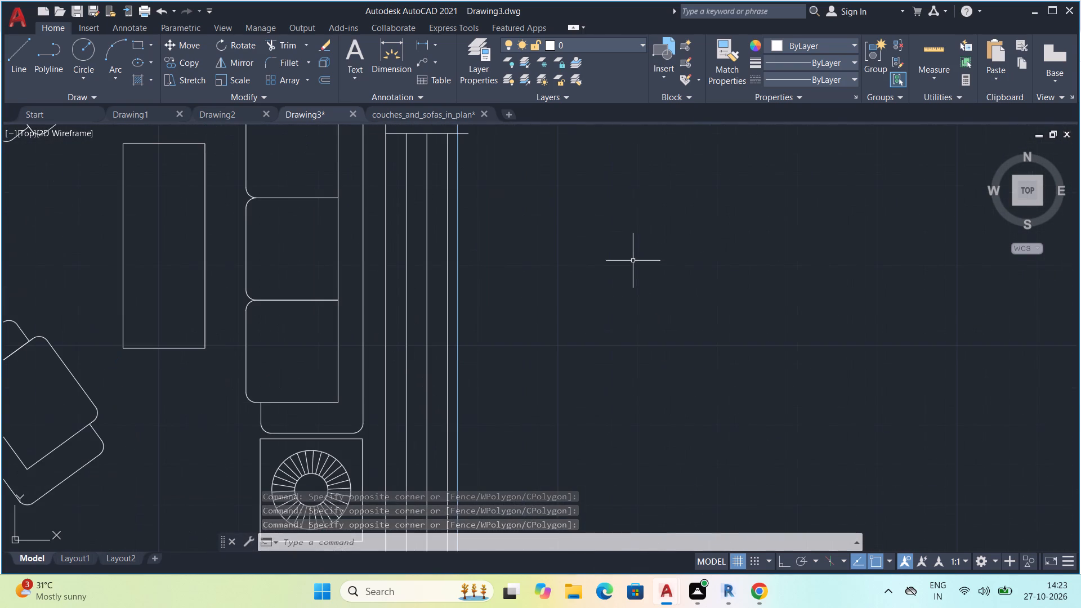
pyautogui.scroll(-1, 561, 214)
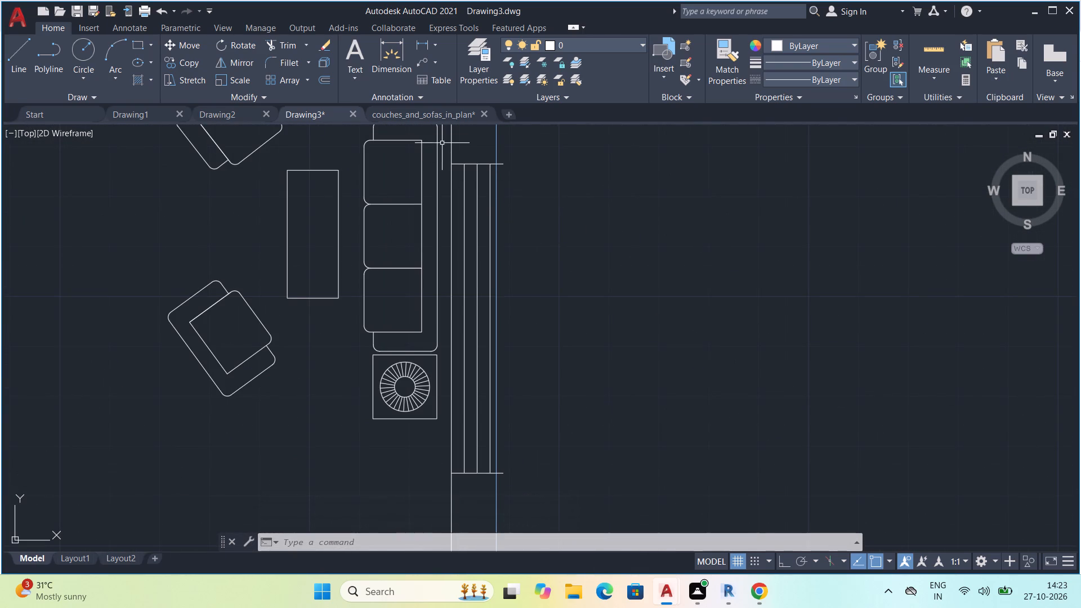
pyautogui.click(442, 143)
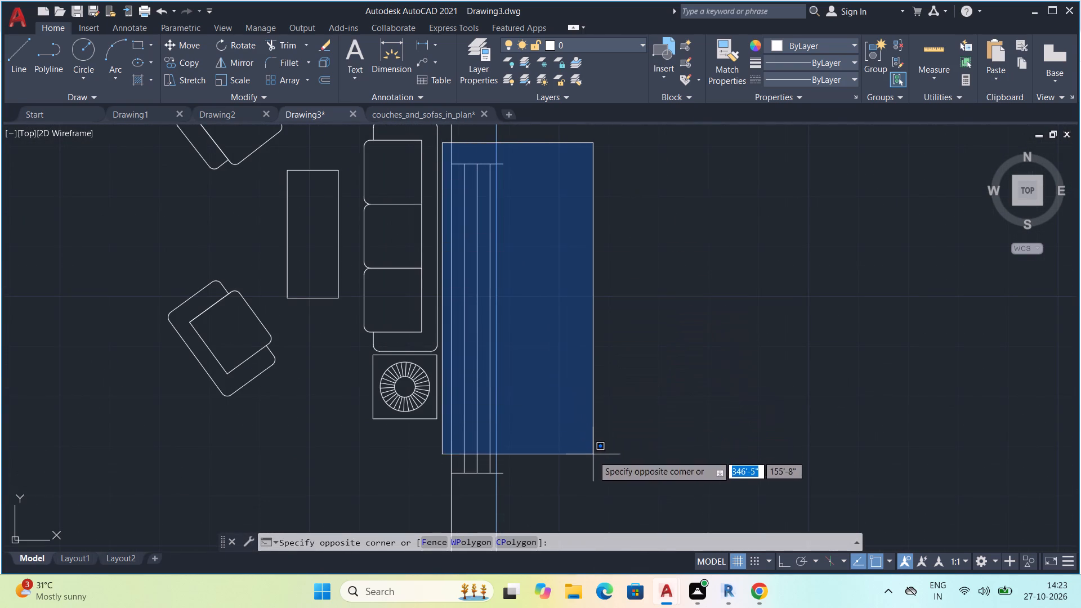
pyautogui.click(607, 486)
pyautogui.scroll(-2, 596, 381)
pyautogui.scroll(-1, 327, 332)
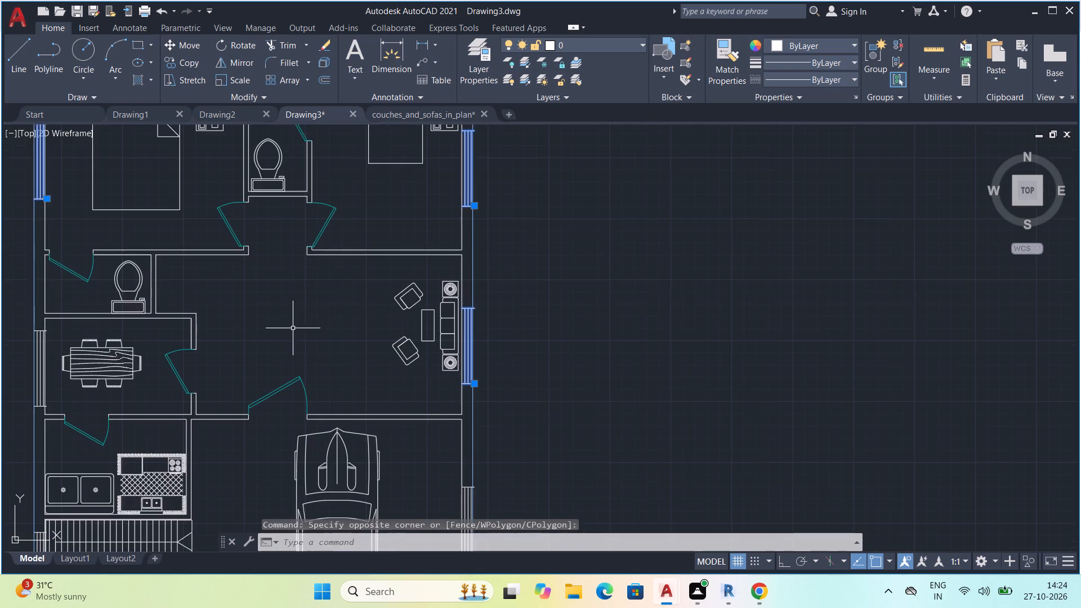
pyautogui.moveTo(284, 327); pyautogui.dragTo(691, 233, button='middle')
pyautogui.click(419, 217)
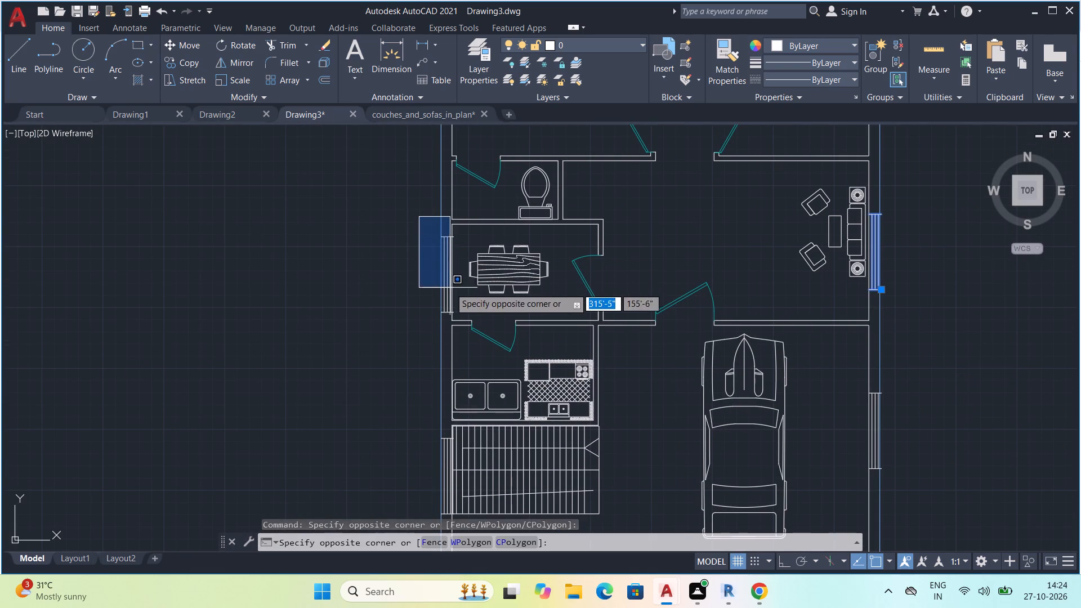
pyautogui.click(463, 319)
pyautogui.scroll(-1, 467, 311)
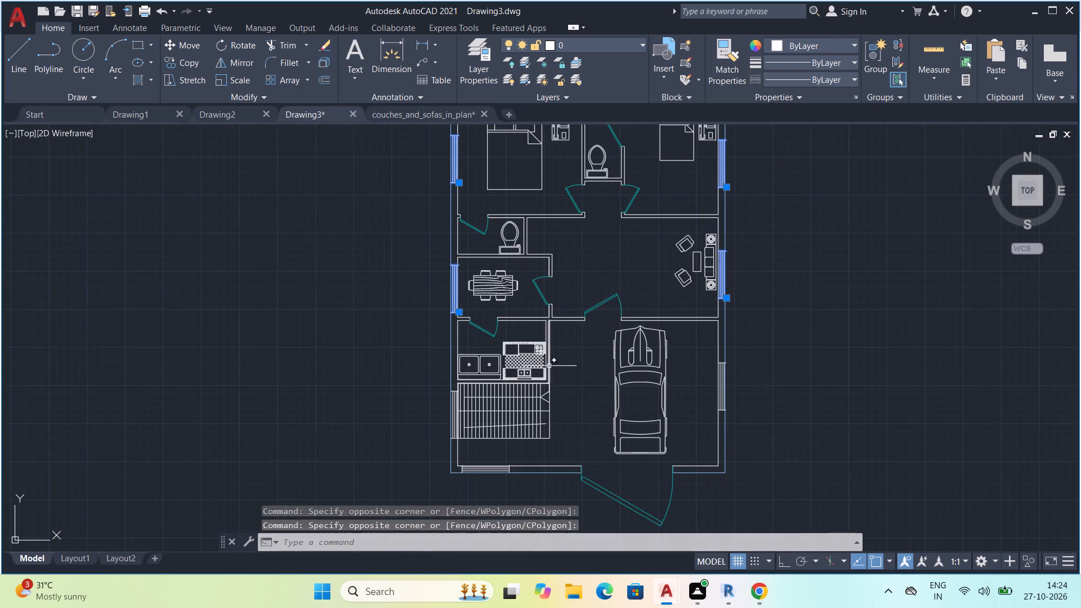
pyautogui.moveTo(556, 371); pyautogui.dragTo(514, 269, button='middle')
pyautogui.scroll(2, 671, 277)
pyautogui.click(671, 216)
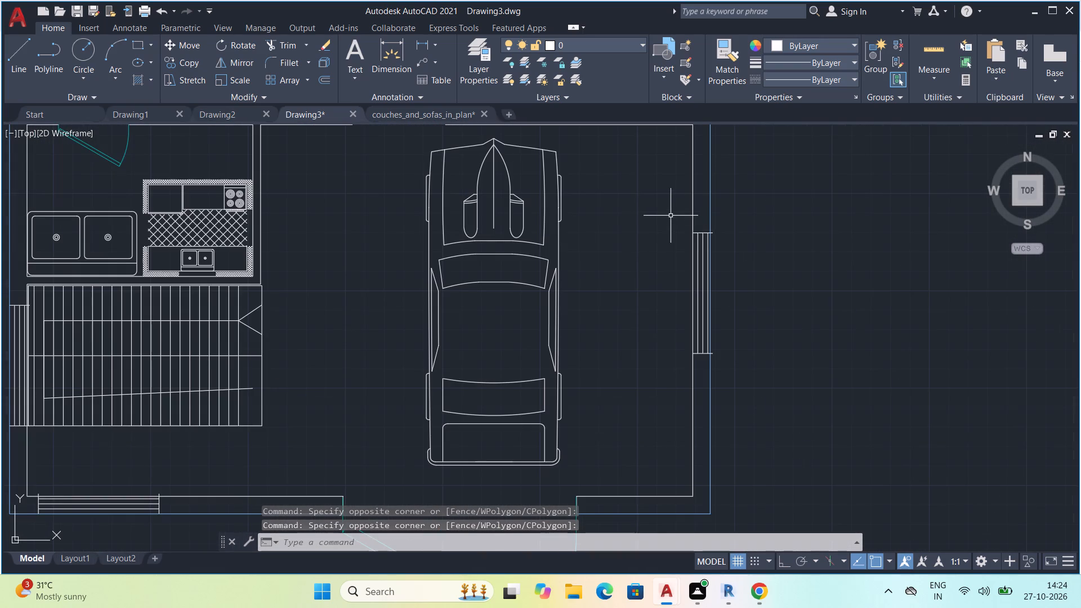
pyautogui.click(780, 356)
pyautogui.scroll(-1, 571, 302)
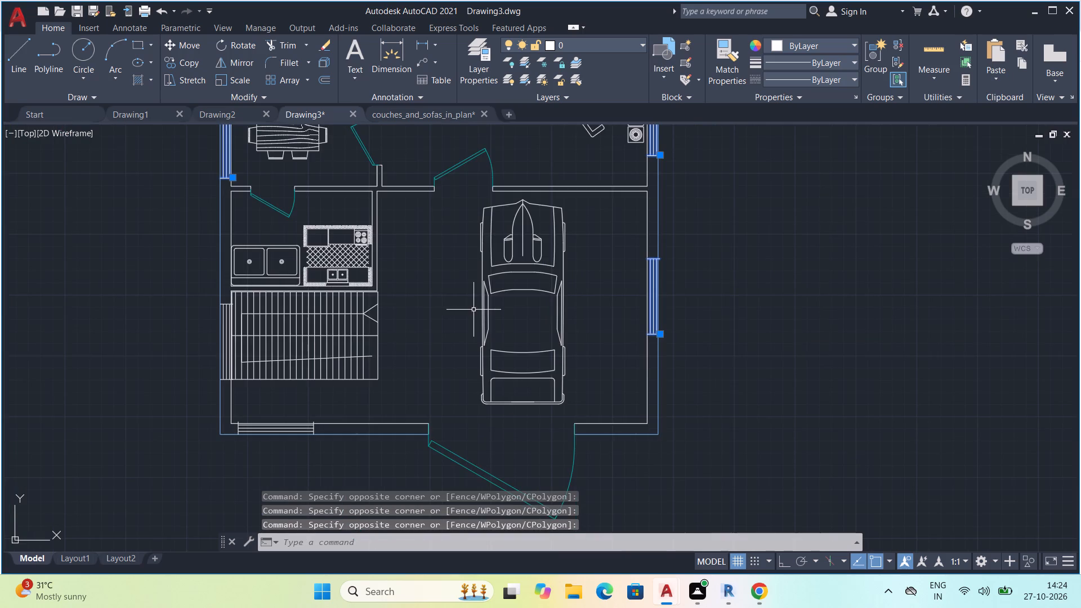
pyautogui.moveTo(471, 309); pyautogui.dragTo(685, 284, button='middle')
pyautogui.scroll(3, 369, 284)
pyautogui.moveTo(525, 204); pyautogui.dragTo(529, 207)
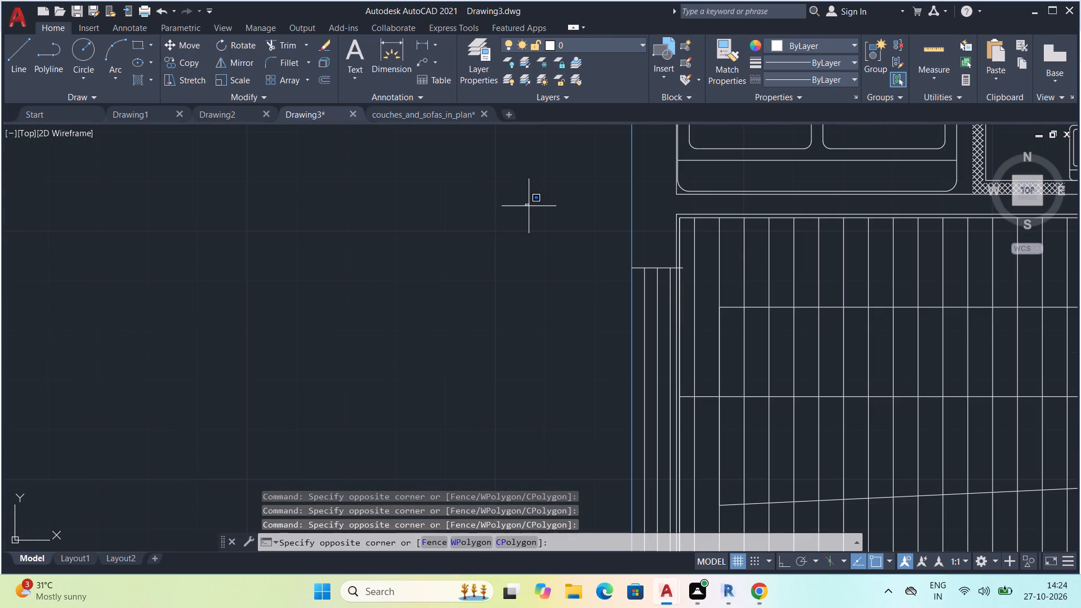
pyautogui.moveTo(529, 207); pyautogui.dragTo(539, 212)
pyautogui.moveTo(691, 410); pyautogui.dragTo(656, 303, button='middle')
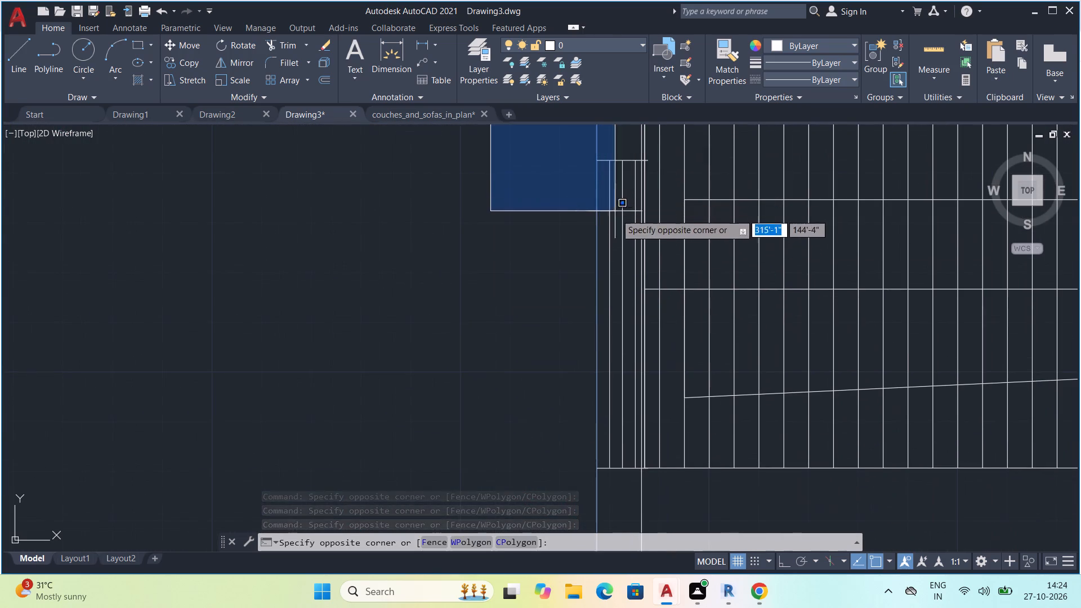
pyautogui.moveTo(654, 463); pyautogui.dragTo(651, 477)
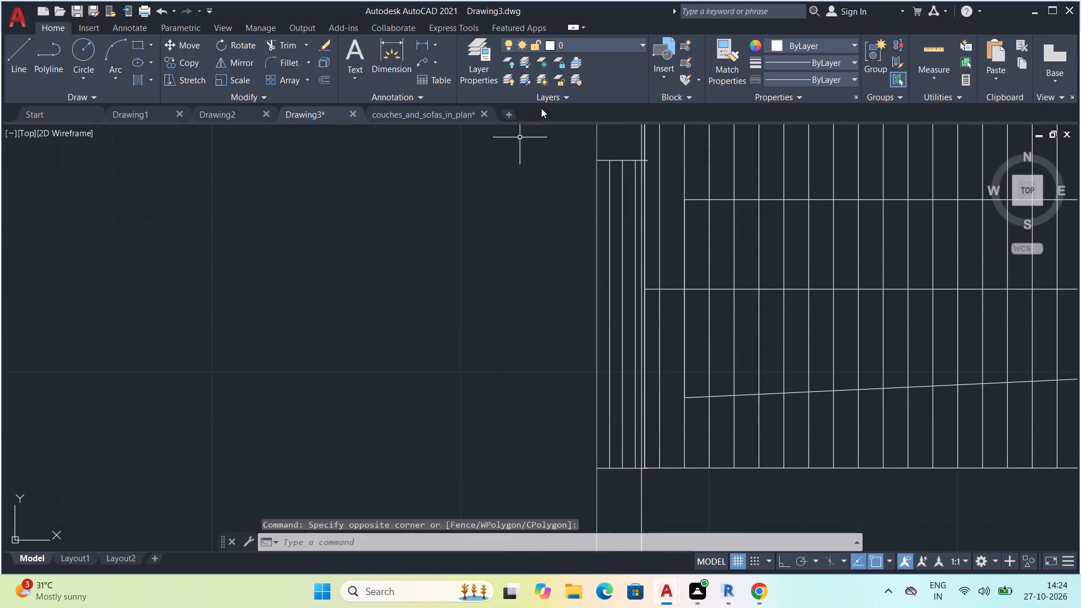
pyautogui.moveTo(559, 132); pyautogui.dragTo(564, 134)
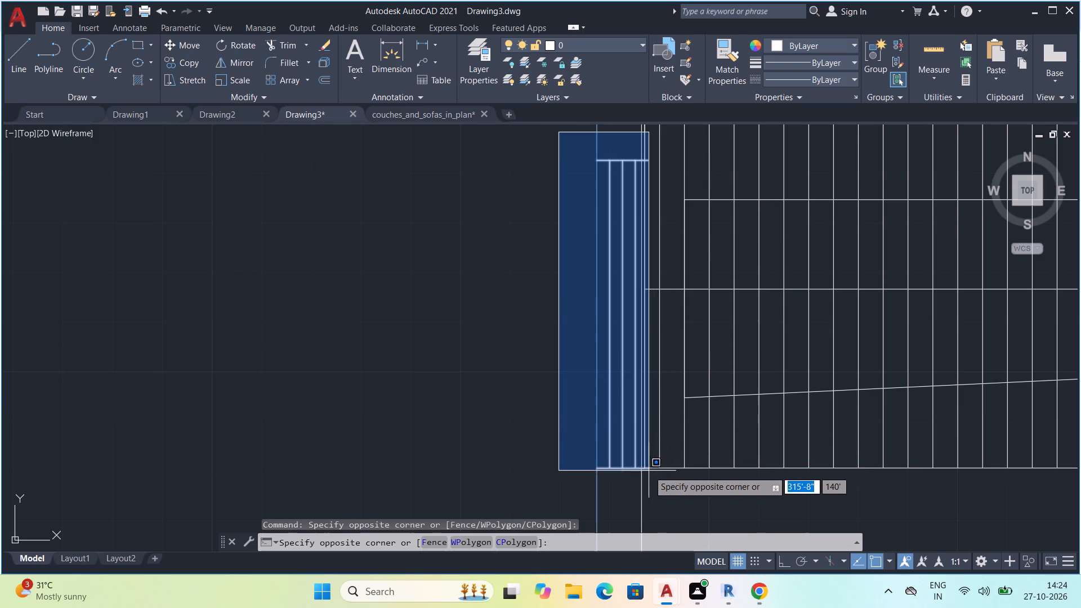
pyautogui.click(650, 475)
pyautogui.scroll(-2, 567, 372)
pyautogui.moveTo(919, 271); pyautogui.dragTo(915, 270, button='middle')
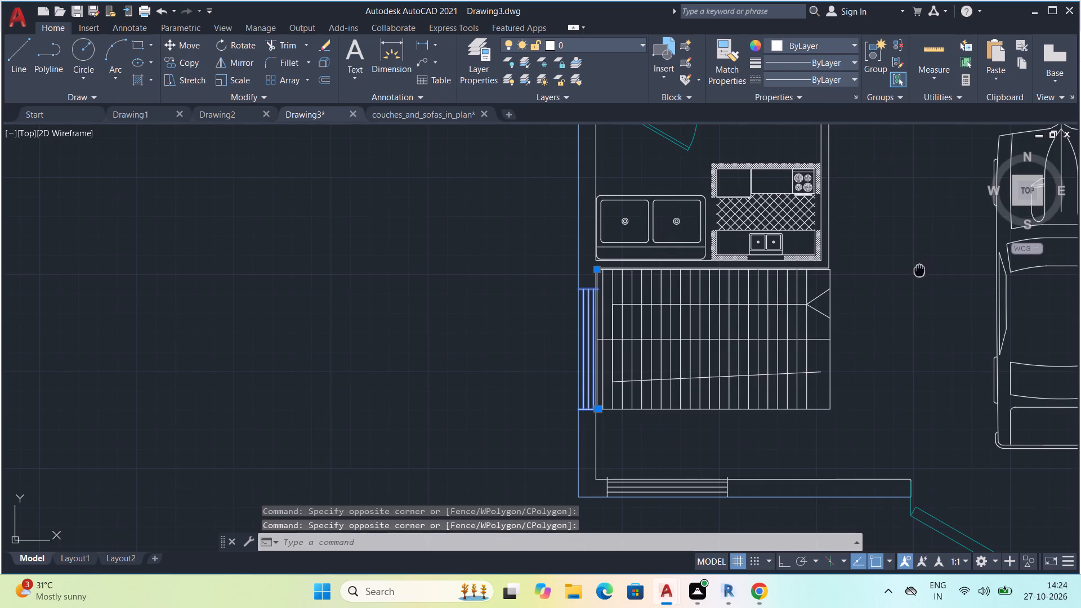
pyautogui.moveTo(915, 270); pyautogui.dragTo(690, 311, button='middle')
pyautogui.scroll(-1, 616, 287)
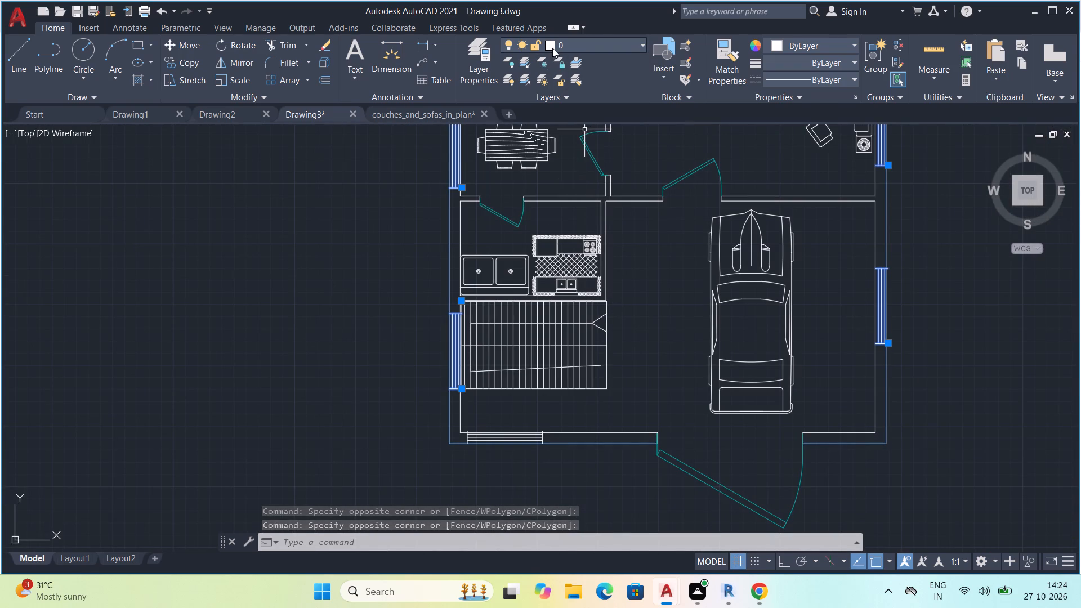
pyautogui.click(552, 48)
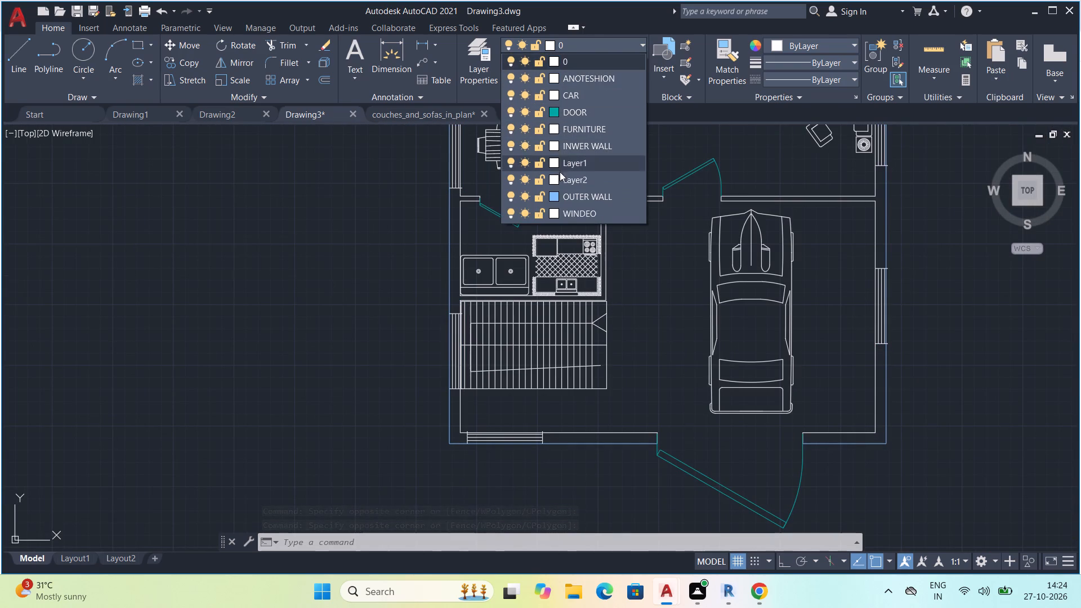
pyautogui.doubleClick(552, 214)
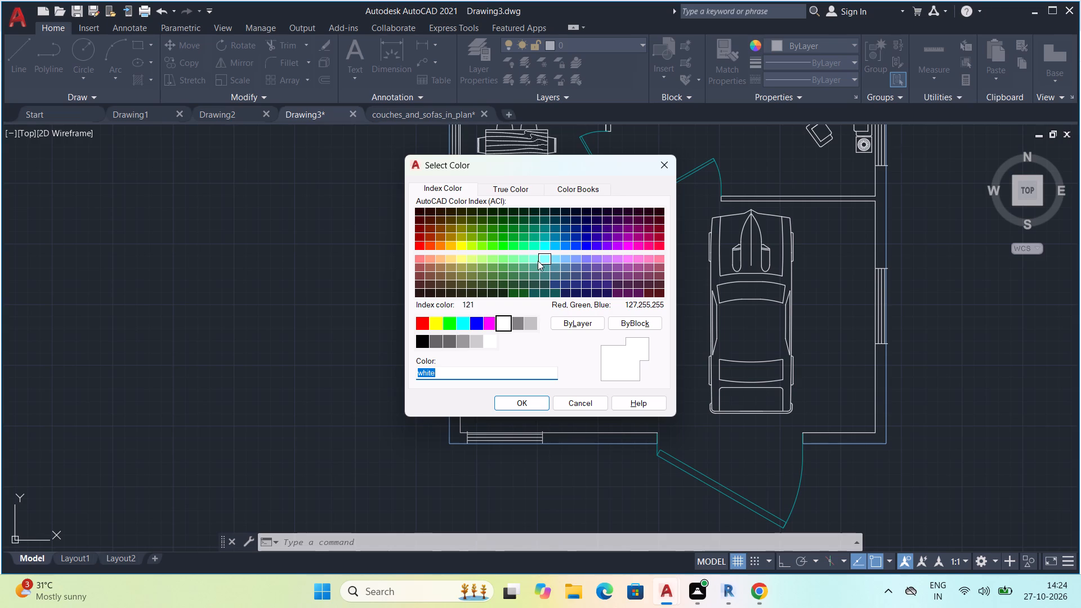
pyautogui.click(534, 240)
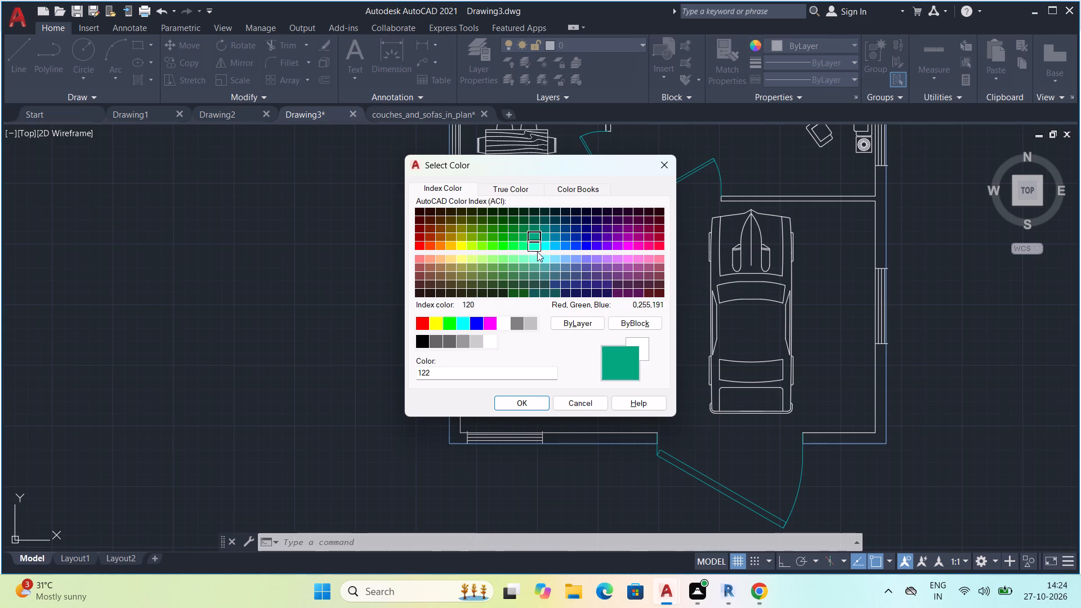
pyautogui.click(504, 260)
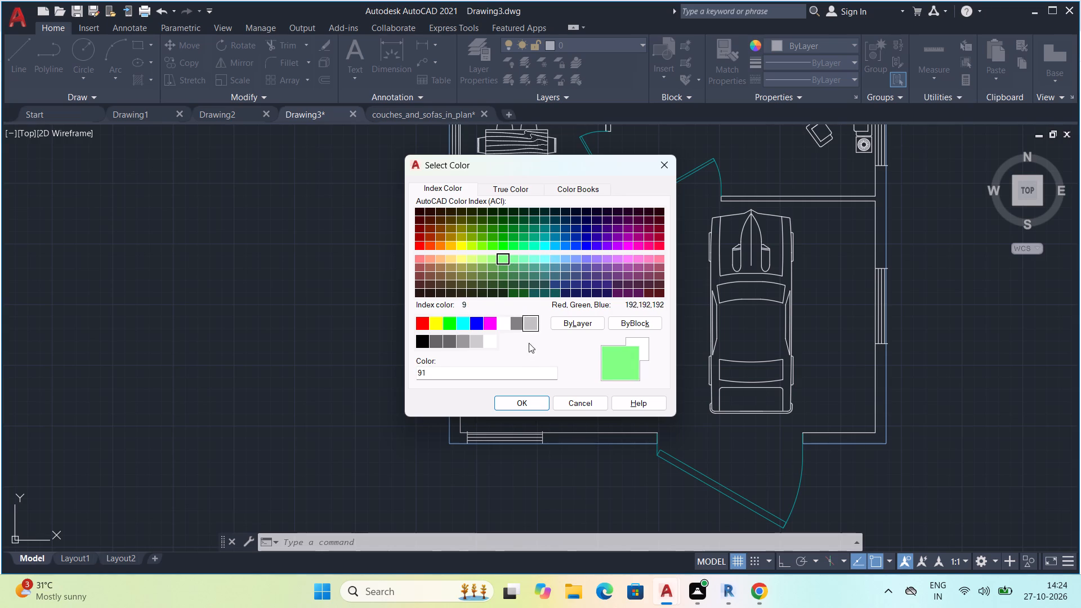
pyautogui.click(517, 405)
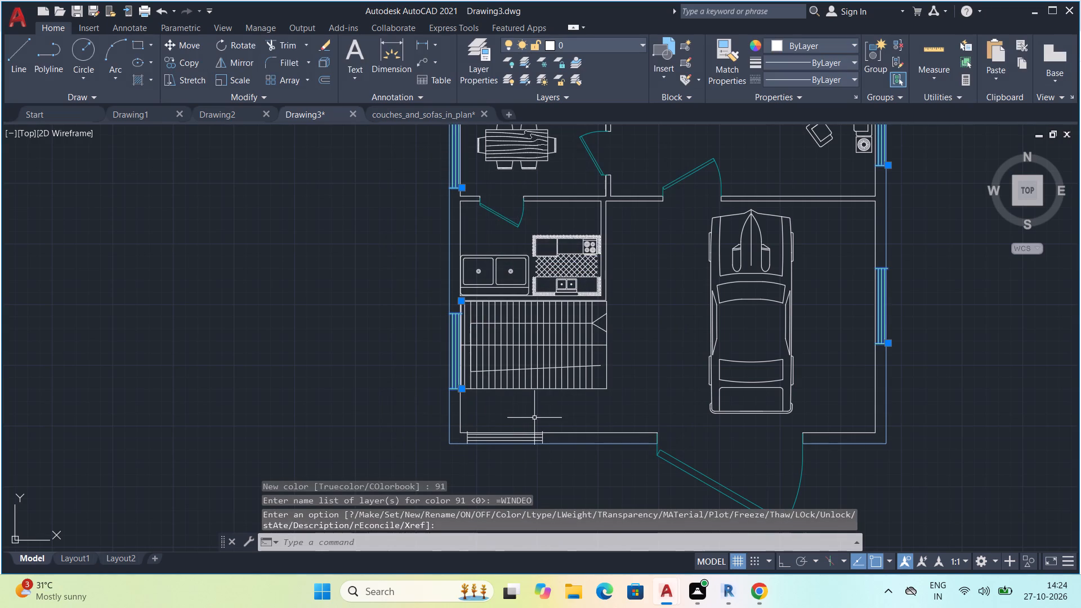
pyautogui.press('Escape')
# Select the window in the bottom wall of the plan and put it on the WINDEO layer with index color 91.
pyautogui.click(464, 422)
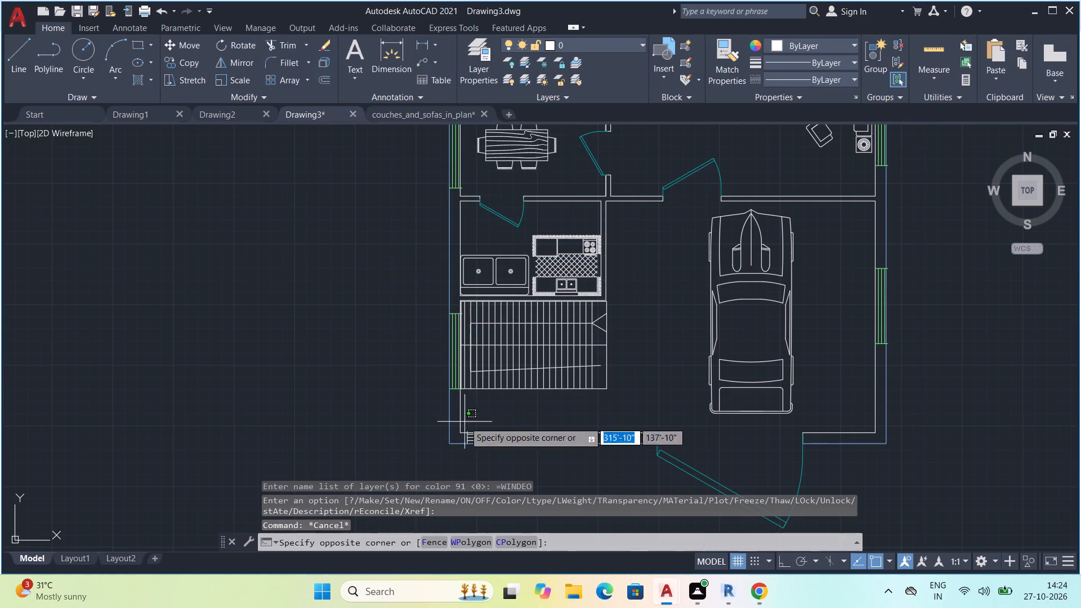
pyautogui.click(553, 467)
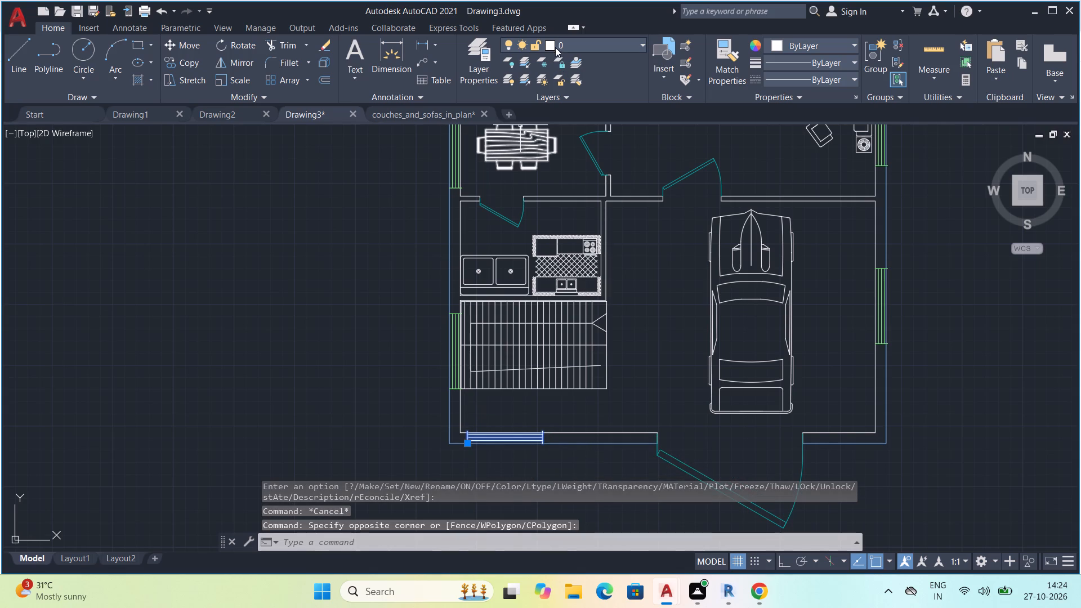
pyautogui.click(555, 43)
pyautogui.click(558, 211)
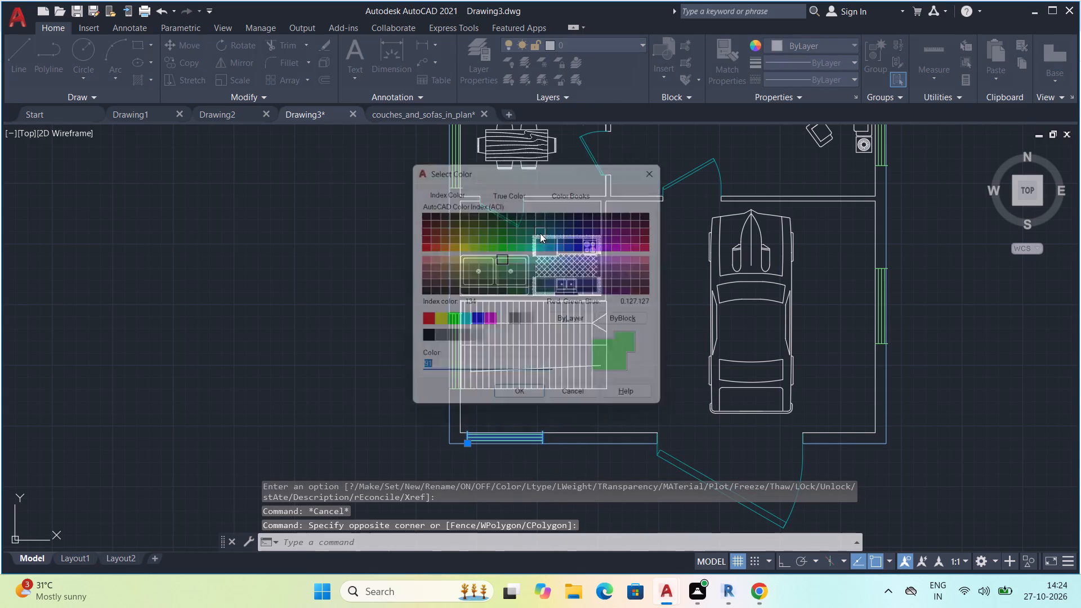
pyautogui.click(524, 408)
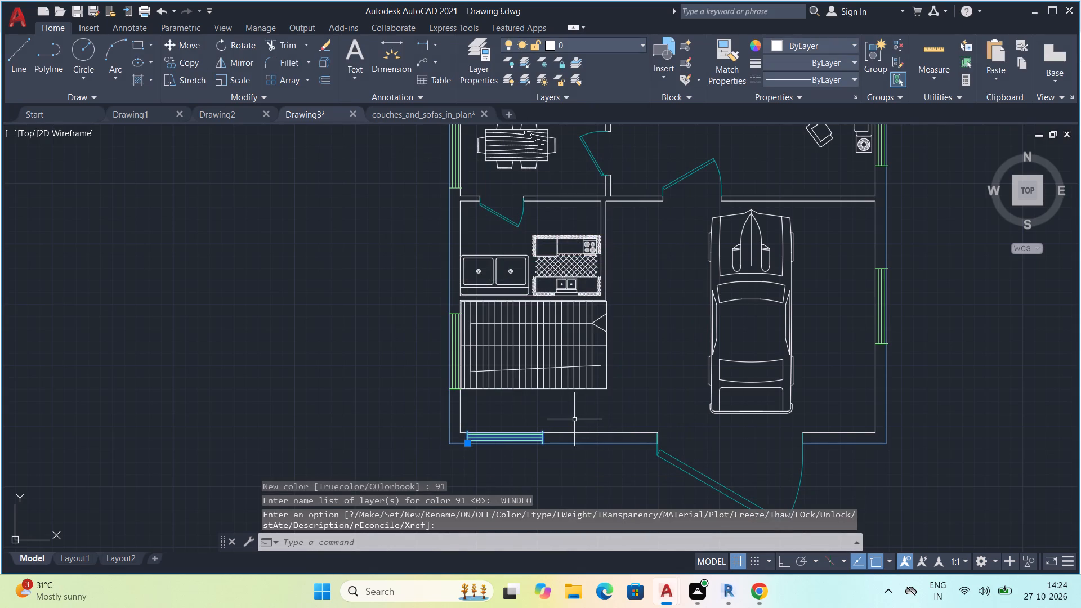
pyautogui.press('Escape')
# Select the car block in the garage and put it on the CAR layer with index color 204.
pyautogui.scroll(-1, 579, 404)
pyautogui.moveTo(600, 388); pyautogui.dragTo(564, 399, button='middle')
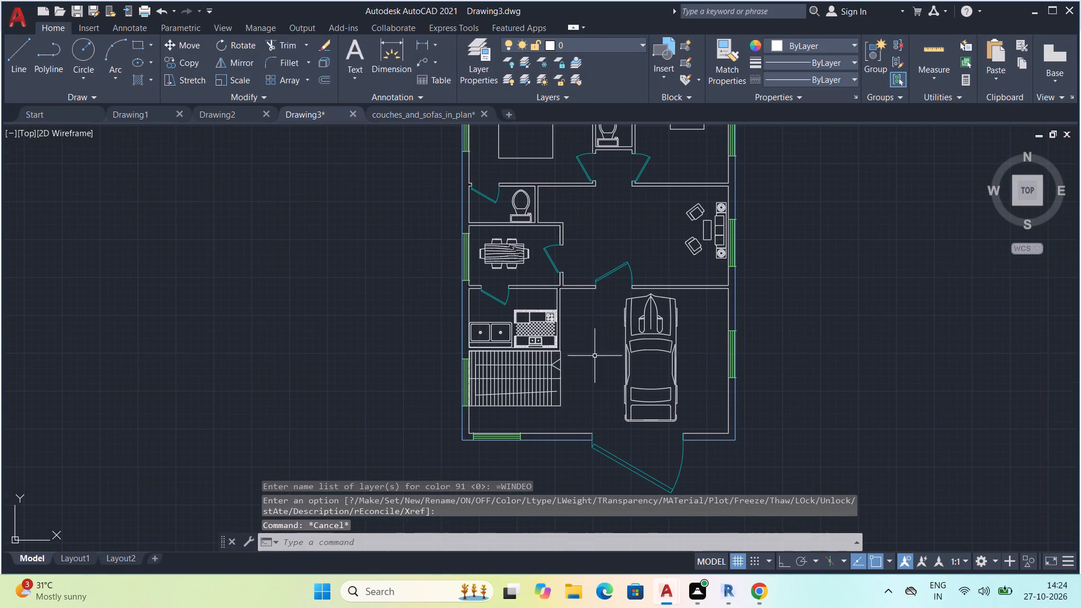
pyautogui.click(611, 296)
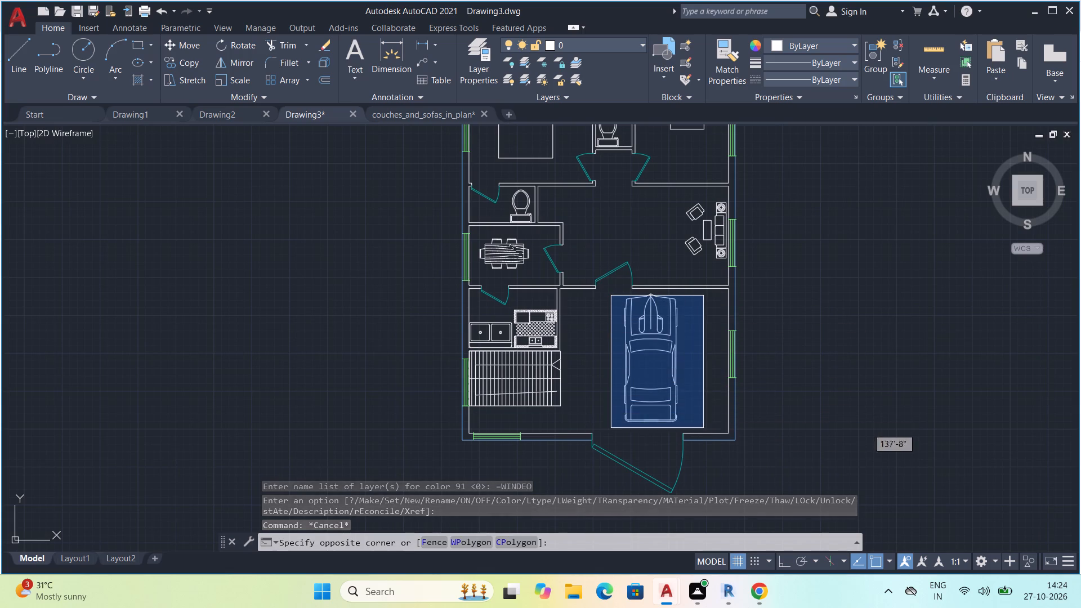
pyautogui.click(703, 428)
pyautogui.click(658, 351)
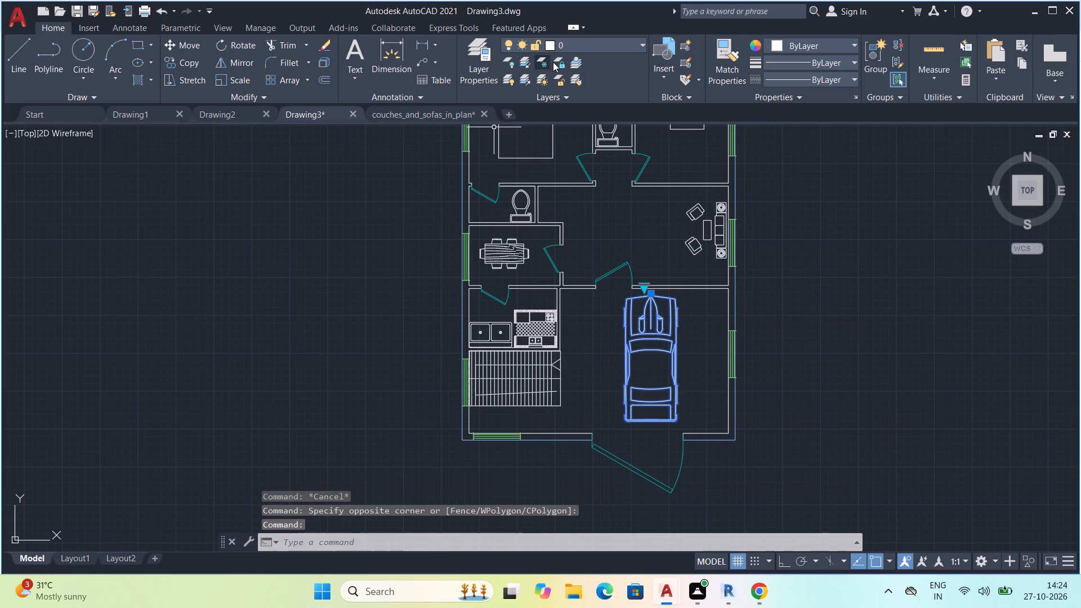
pyautogui.doubleClick(548, 47)
pyautogui.doubleClick(552, 45)
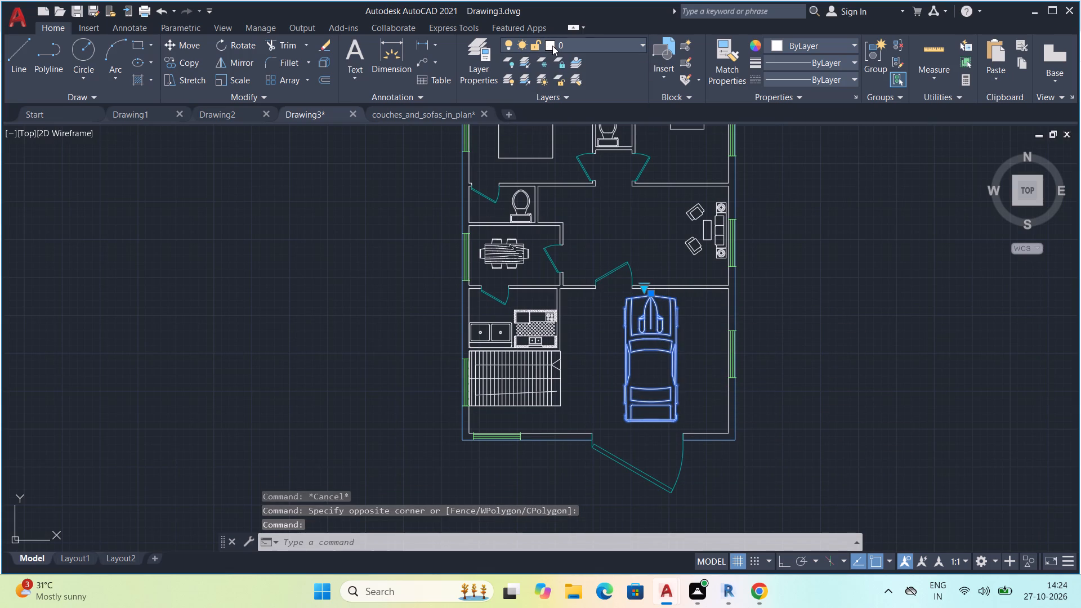
pyautogui.click(551, 43)
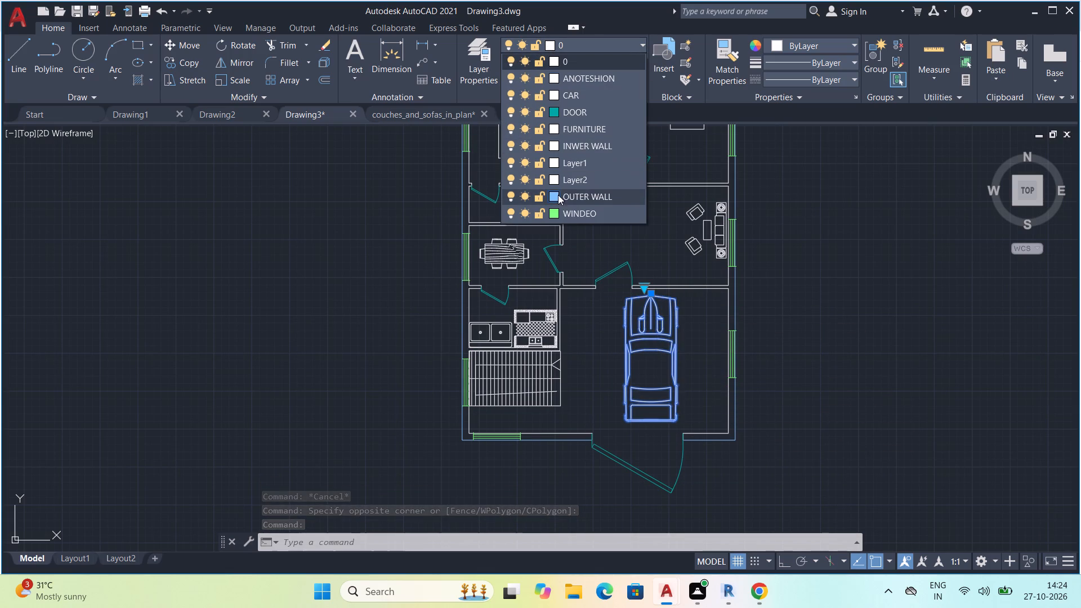
pyautogui.click(552, 97)
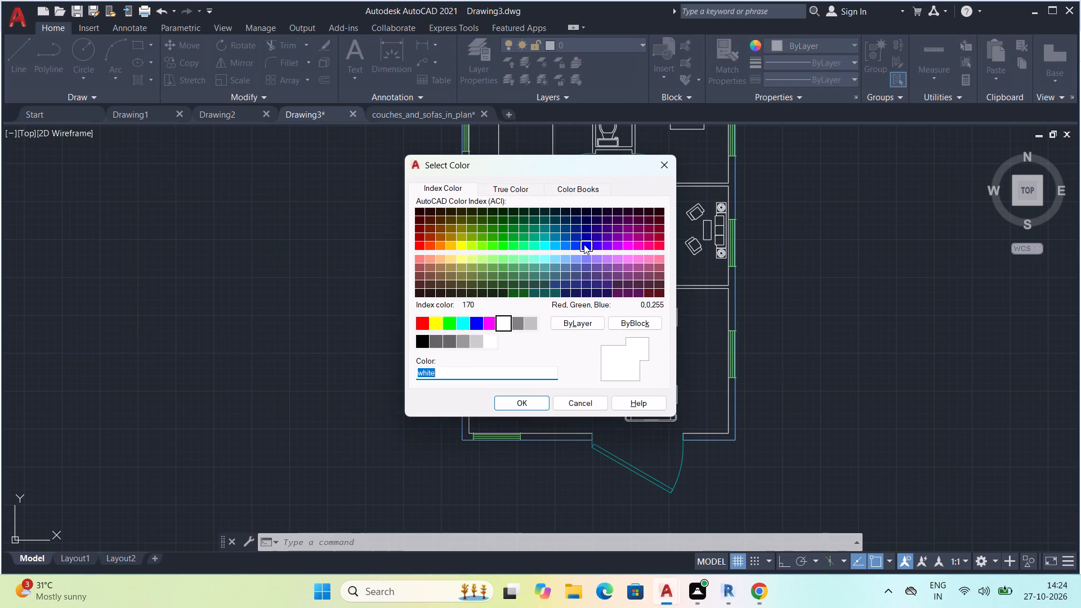
pyautogui.click(618, 233)
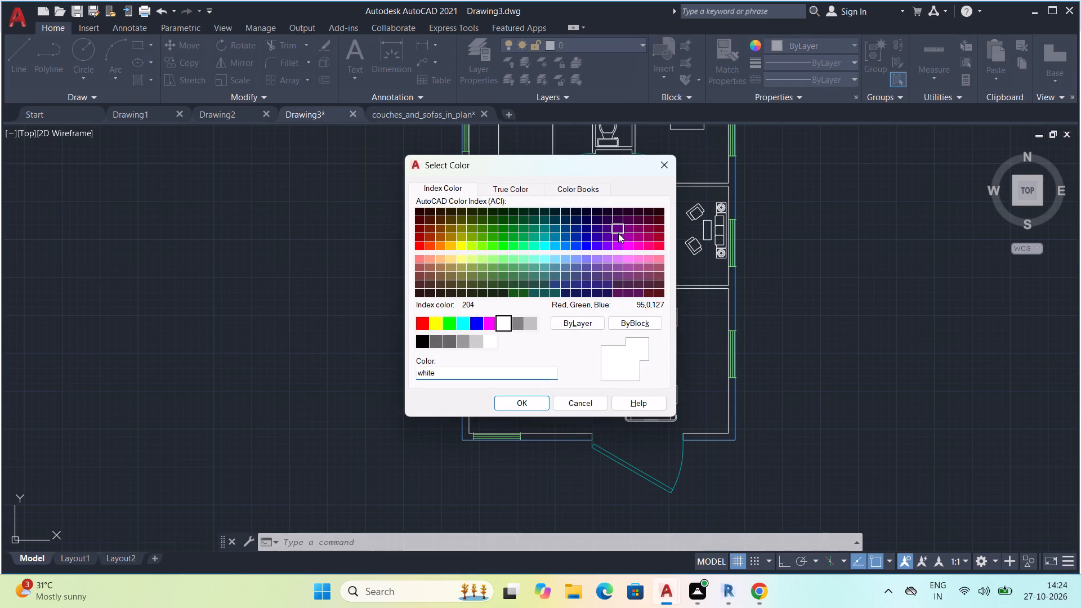
pyautogui.click(517, 406)
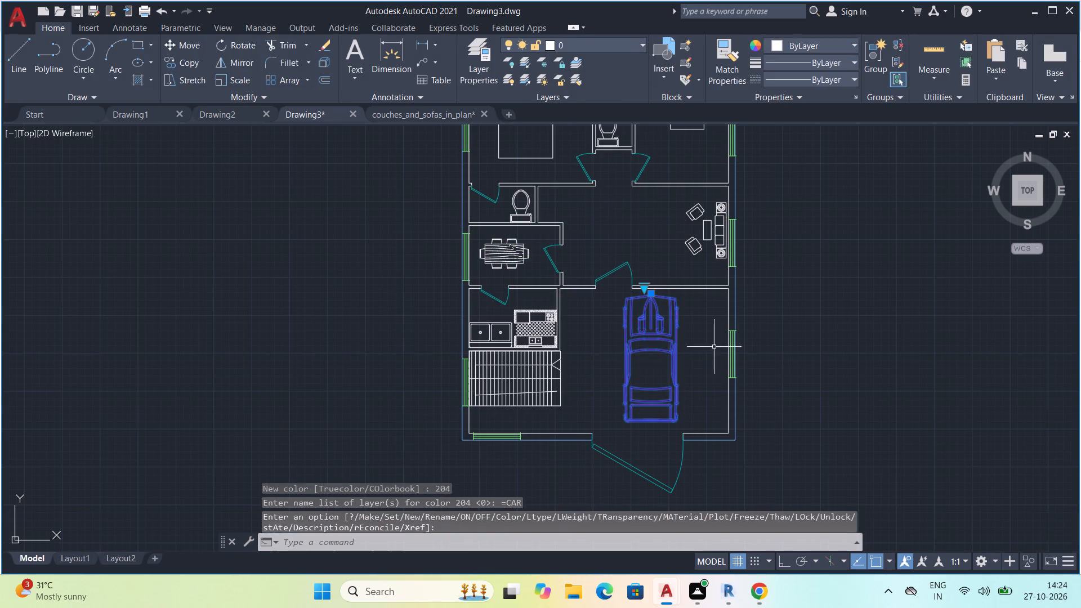
pyautogui.press('Escape')
# Select the car block and set its CAR layer to index color 20.
pyautogui.click(632, 354)
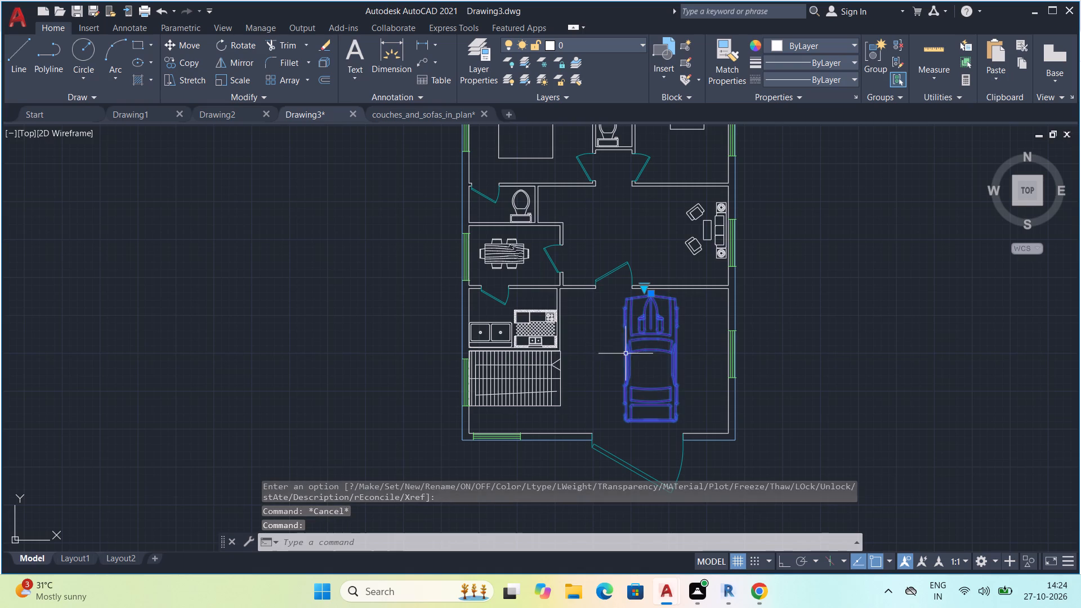
pyautogui.click(551, 41)
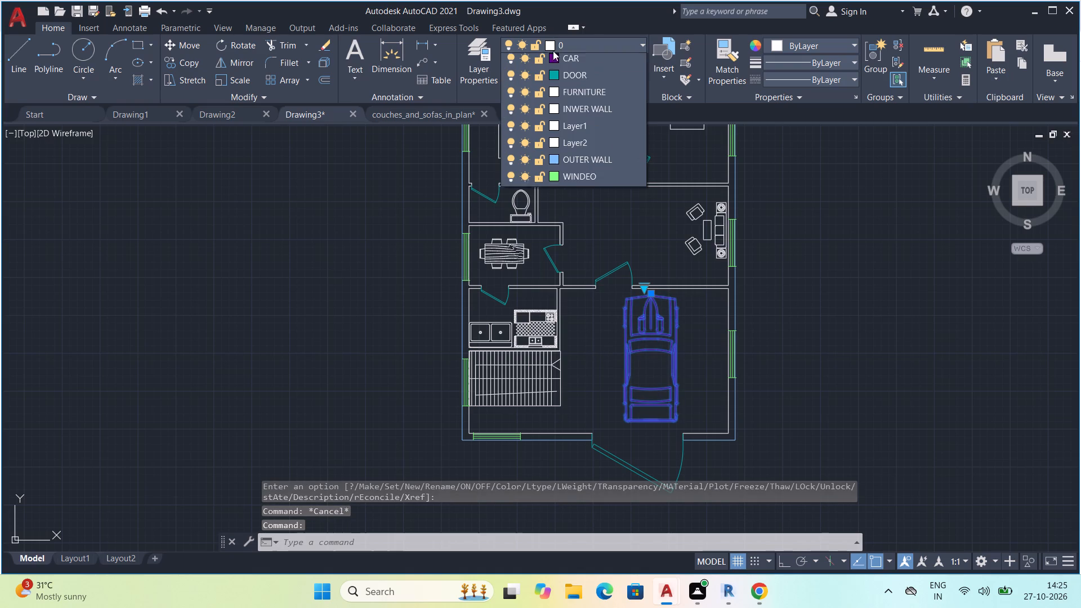
pyautogui.click(550, 88)
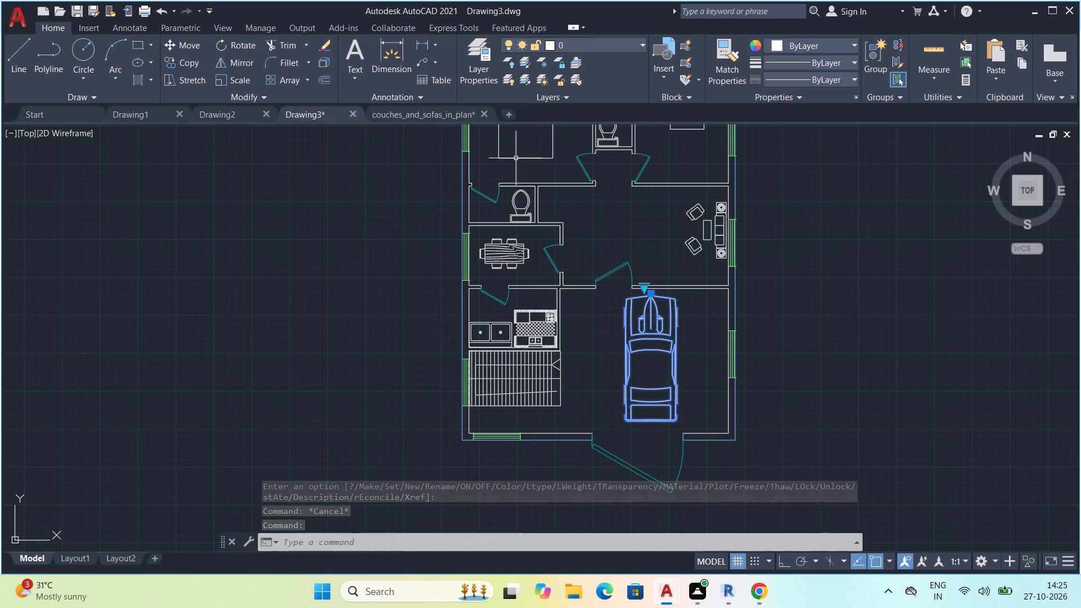
pyautogui.click(551, 46)
pyautogui.click(552, 91)
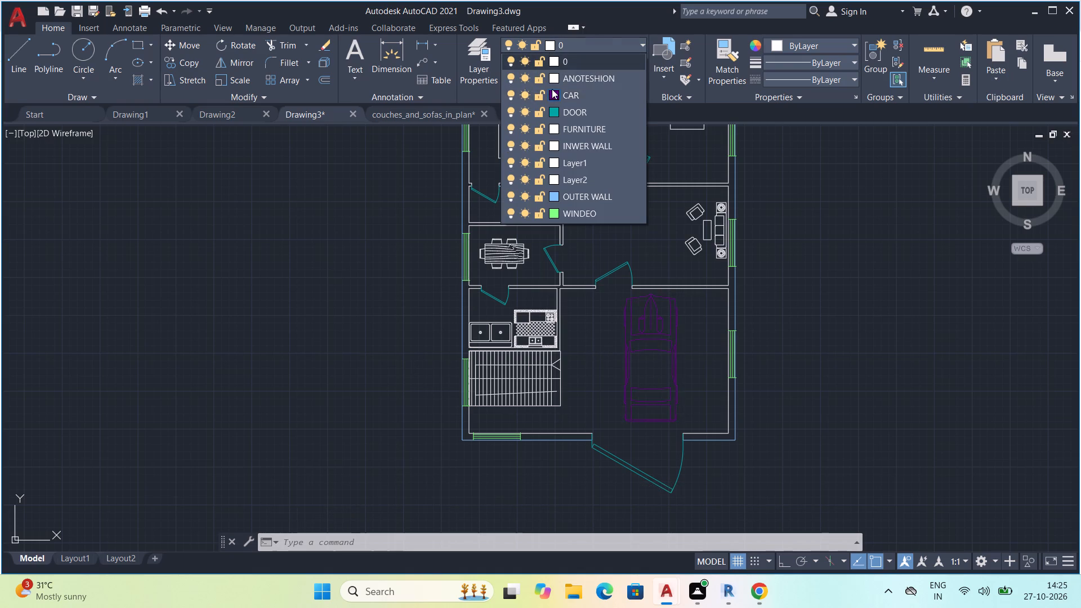
pyautogui.click(430, 247)
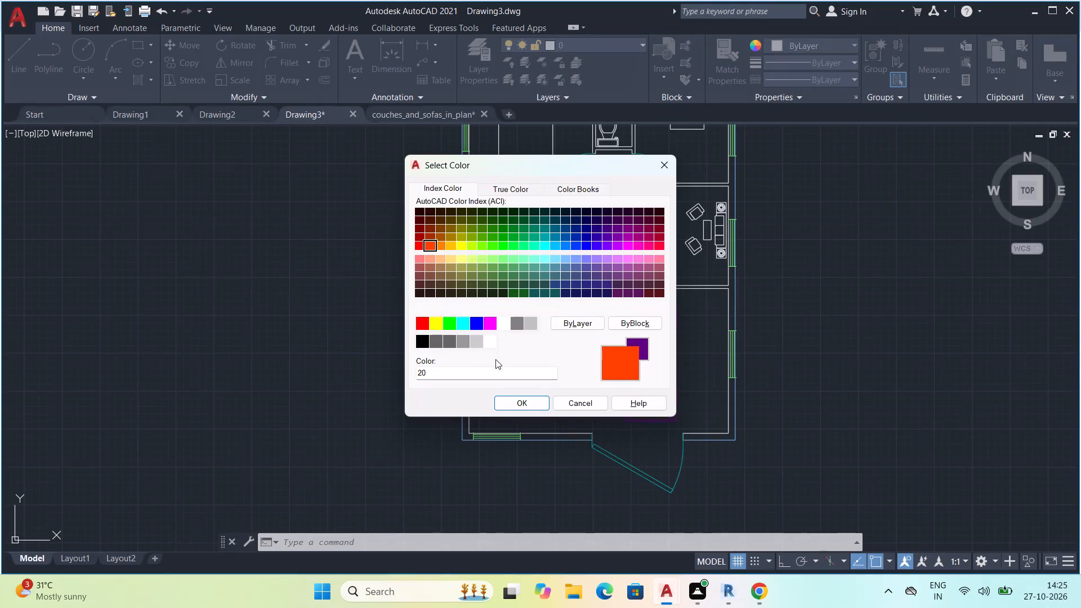
pyautogui.click(658, 246)
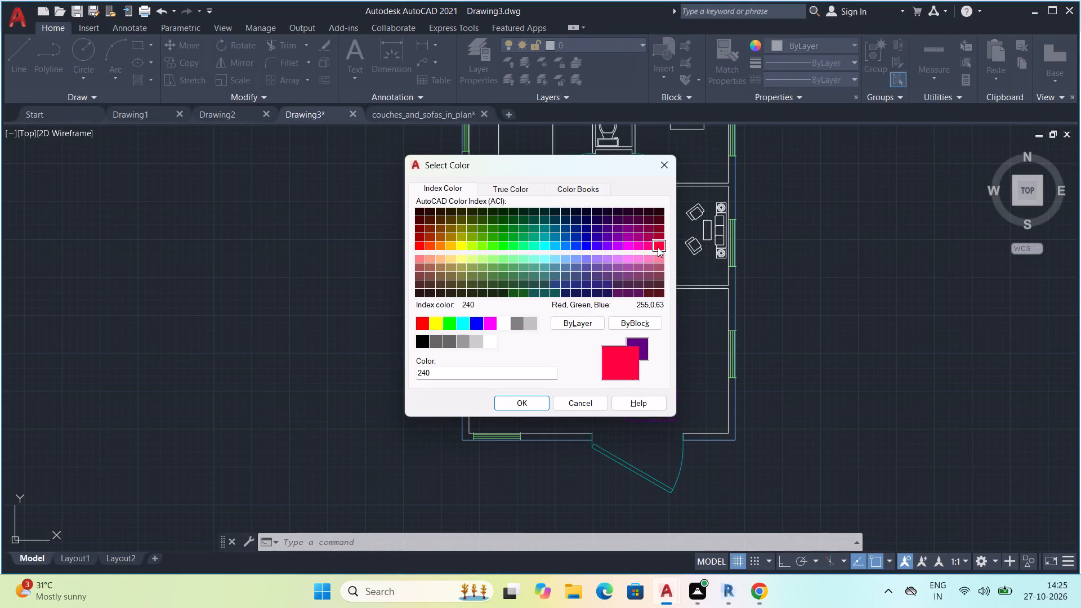
pyautogui.click(658, 236)
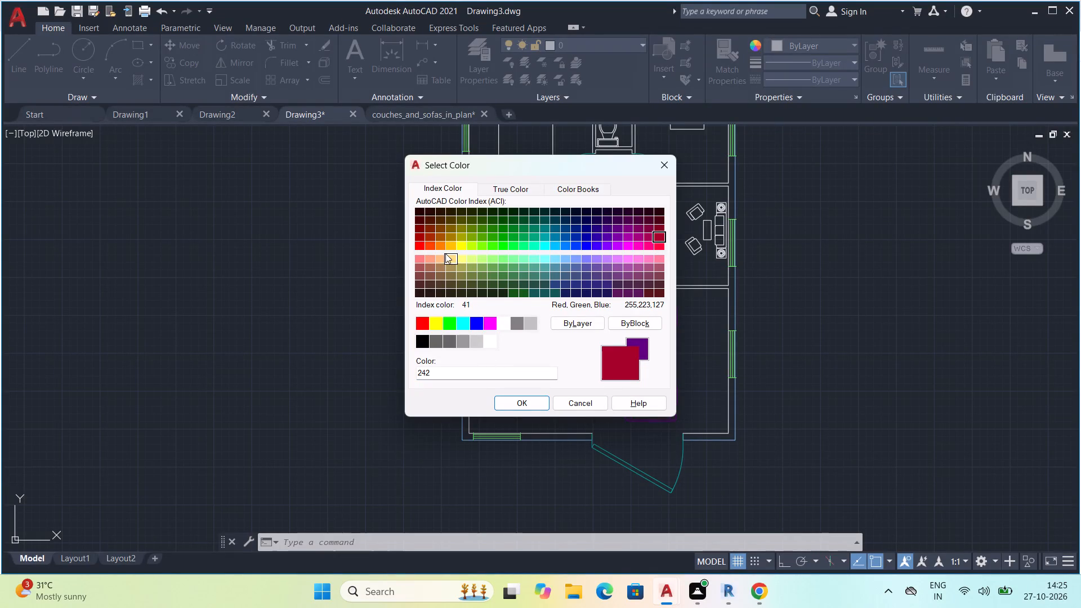
pyautogui.click(444, 251)
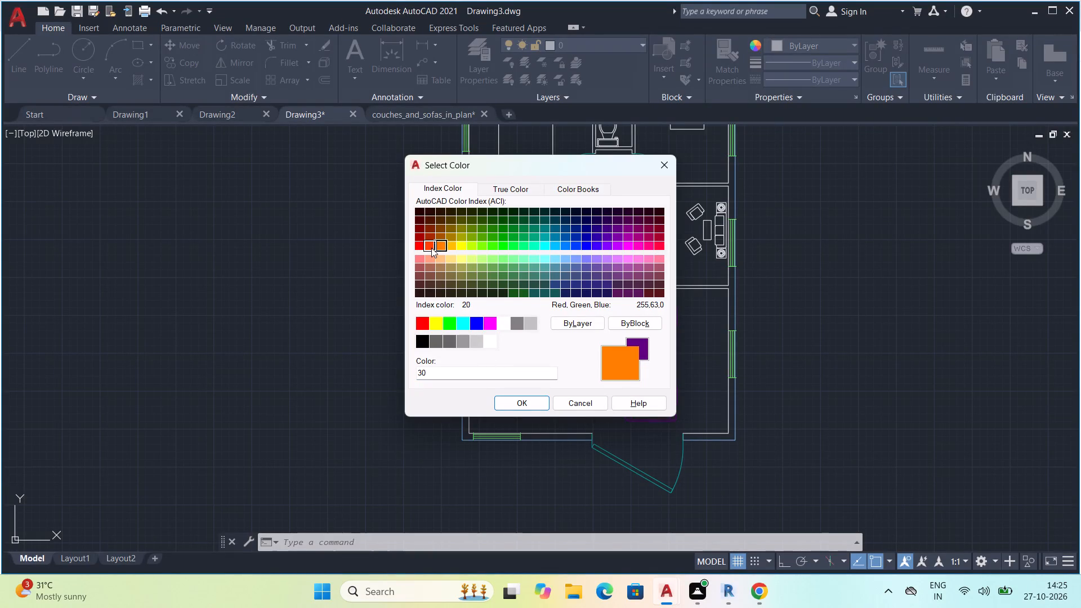
pyautogui.click(431, 248)
pyautogui.click(503, 397)
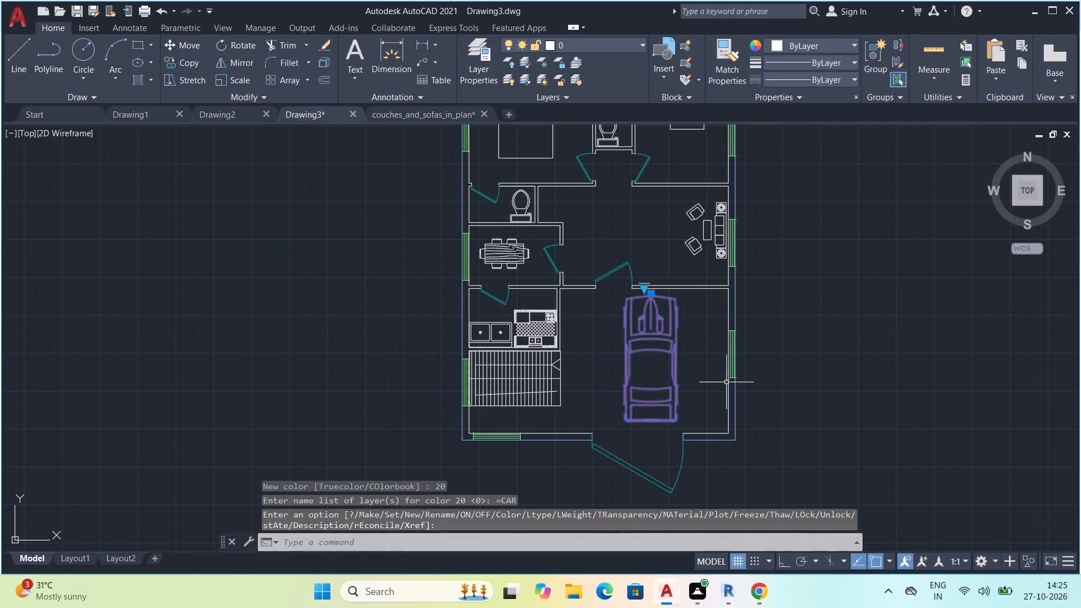
pyautogui.press('Escape')
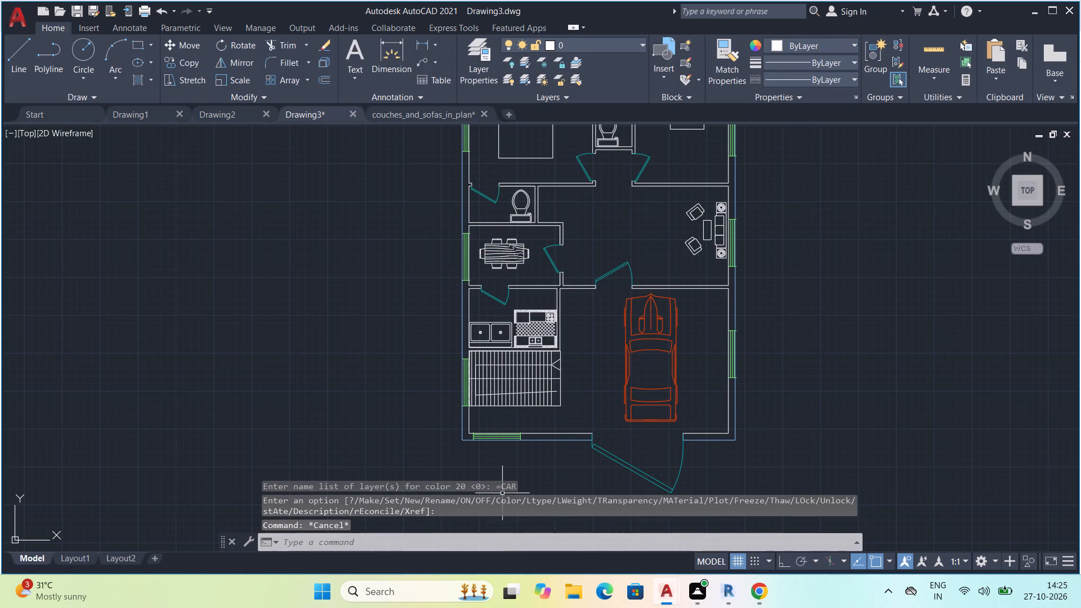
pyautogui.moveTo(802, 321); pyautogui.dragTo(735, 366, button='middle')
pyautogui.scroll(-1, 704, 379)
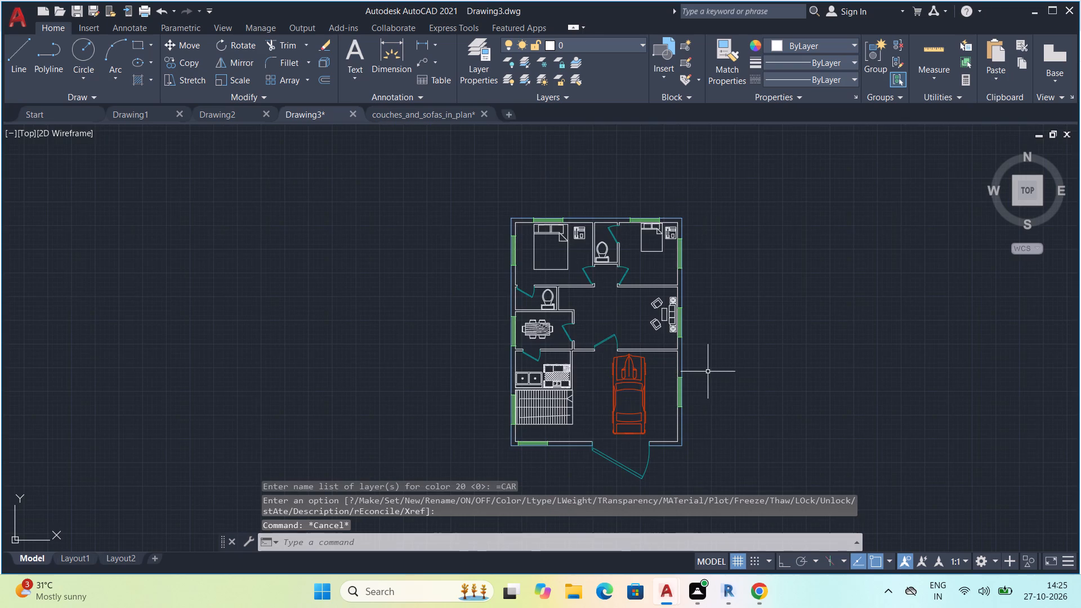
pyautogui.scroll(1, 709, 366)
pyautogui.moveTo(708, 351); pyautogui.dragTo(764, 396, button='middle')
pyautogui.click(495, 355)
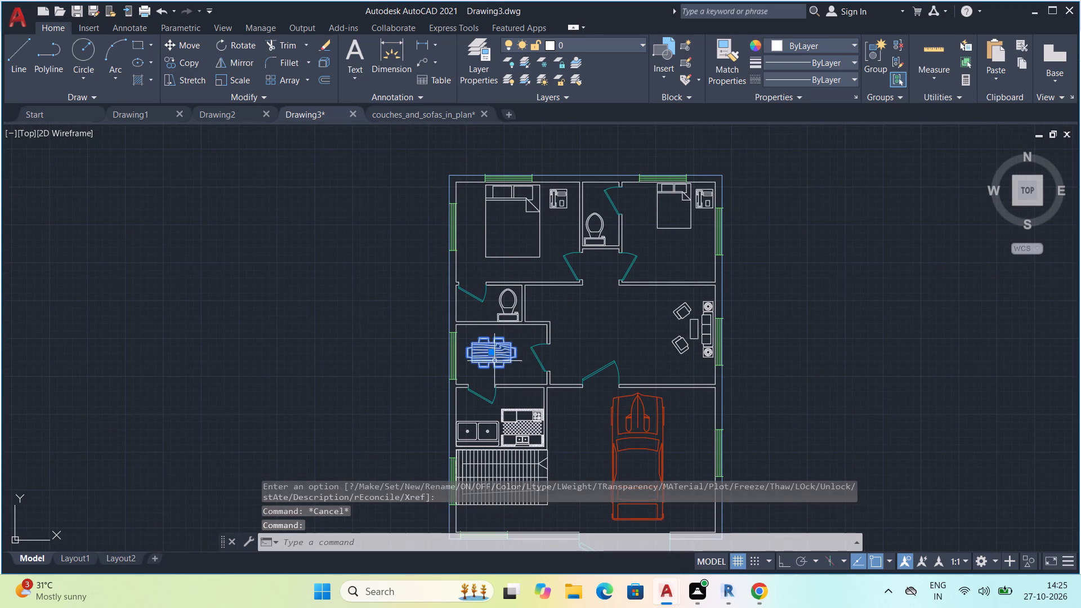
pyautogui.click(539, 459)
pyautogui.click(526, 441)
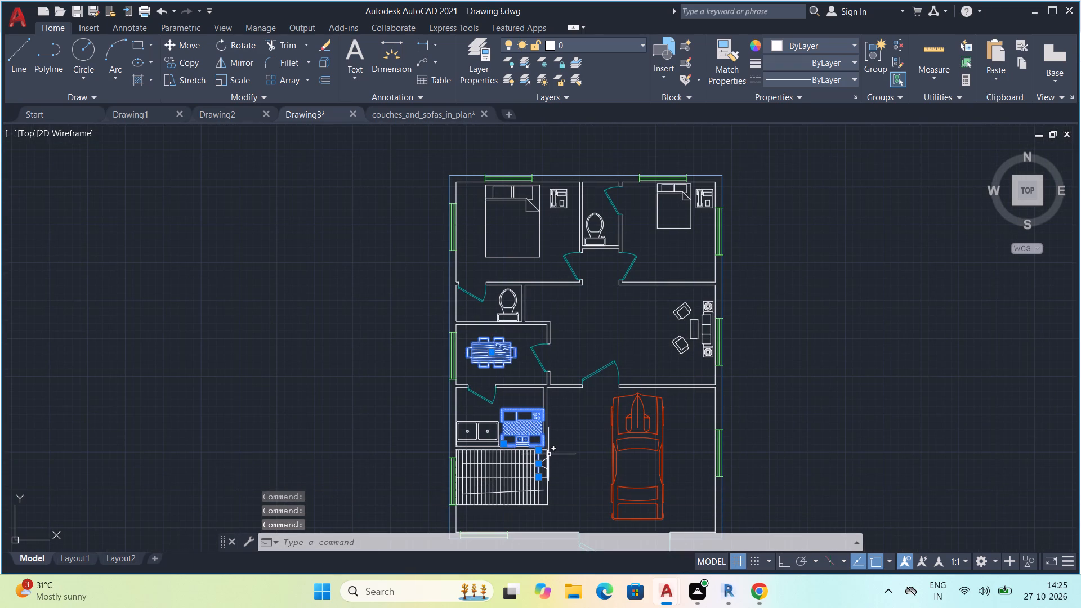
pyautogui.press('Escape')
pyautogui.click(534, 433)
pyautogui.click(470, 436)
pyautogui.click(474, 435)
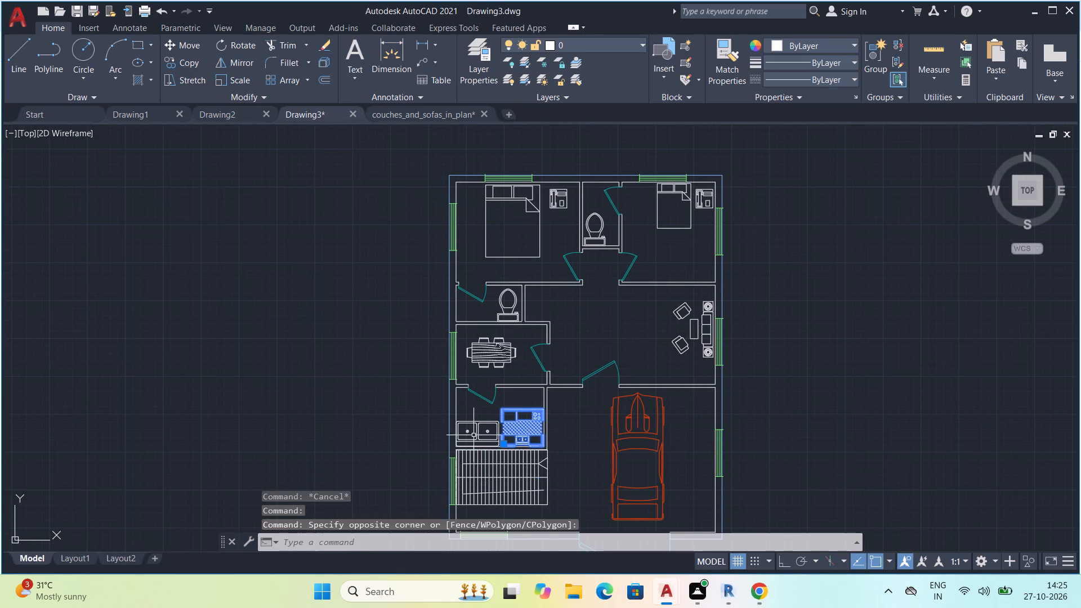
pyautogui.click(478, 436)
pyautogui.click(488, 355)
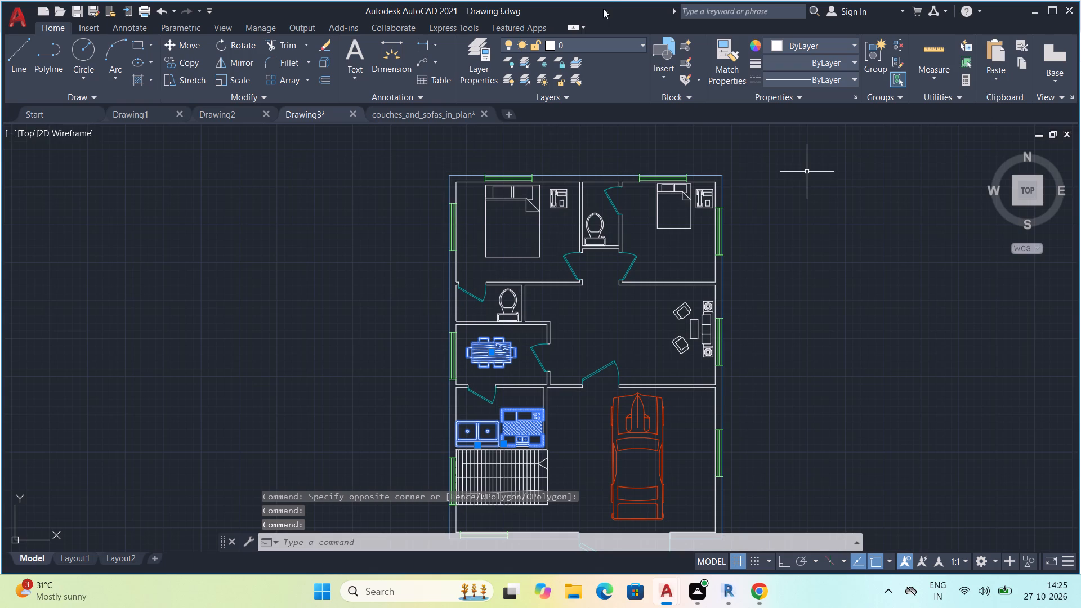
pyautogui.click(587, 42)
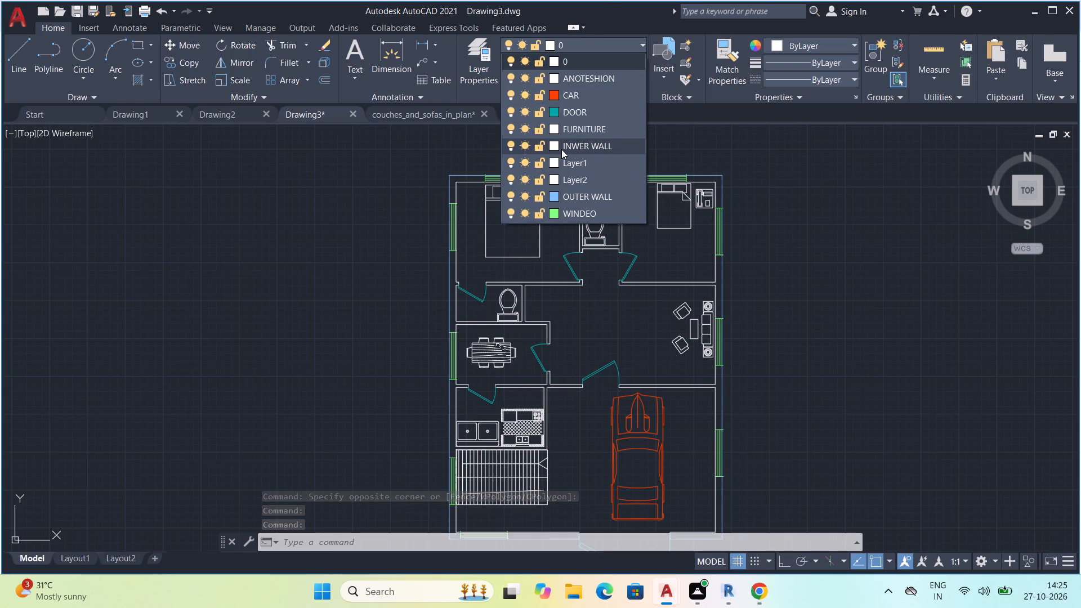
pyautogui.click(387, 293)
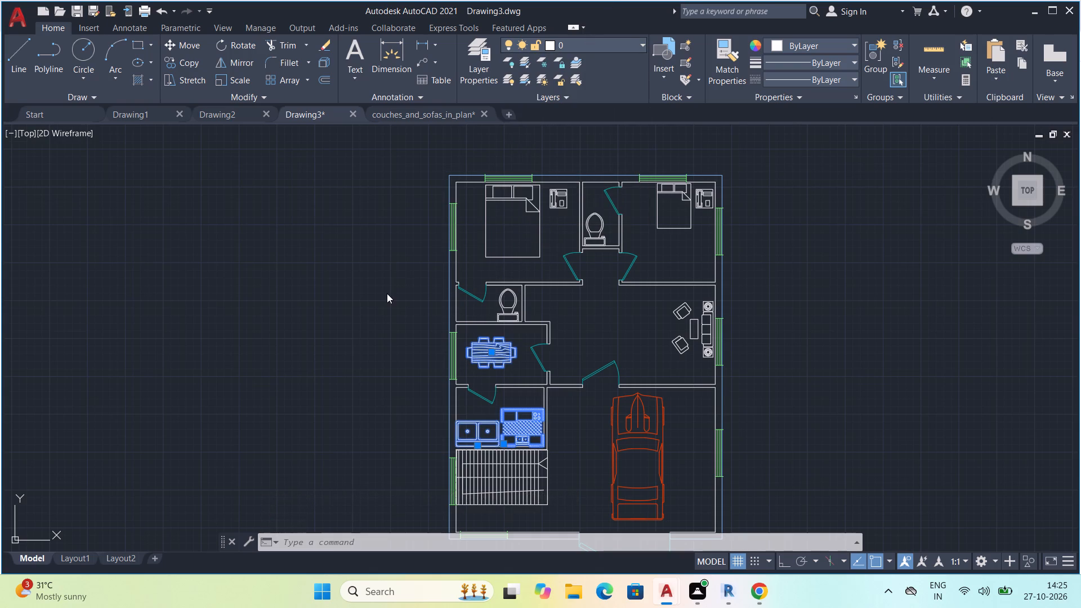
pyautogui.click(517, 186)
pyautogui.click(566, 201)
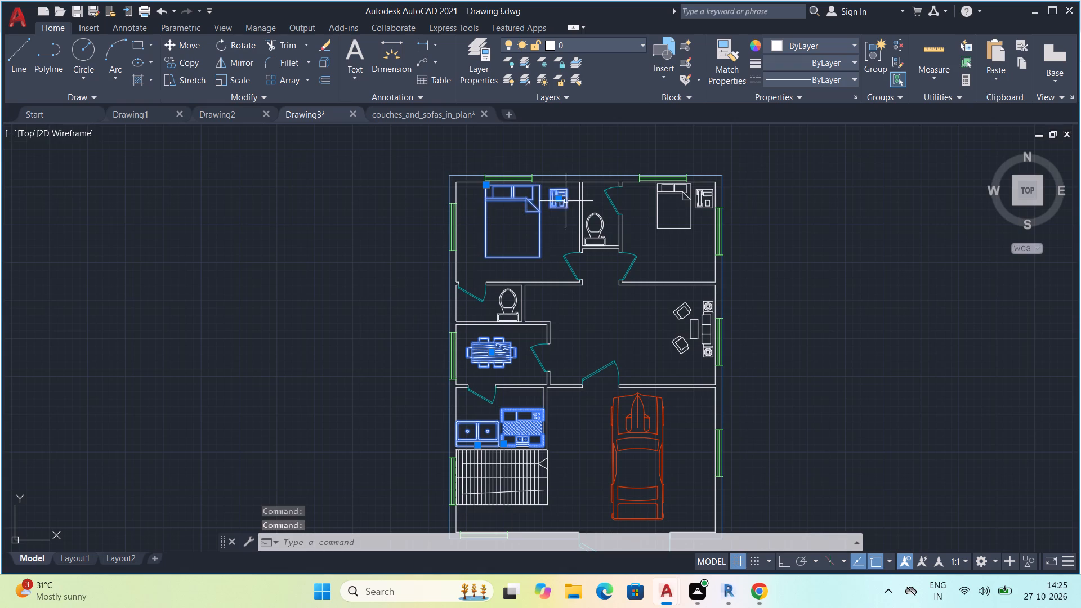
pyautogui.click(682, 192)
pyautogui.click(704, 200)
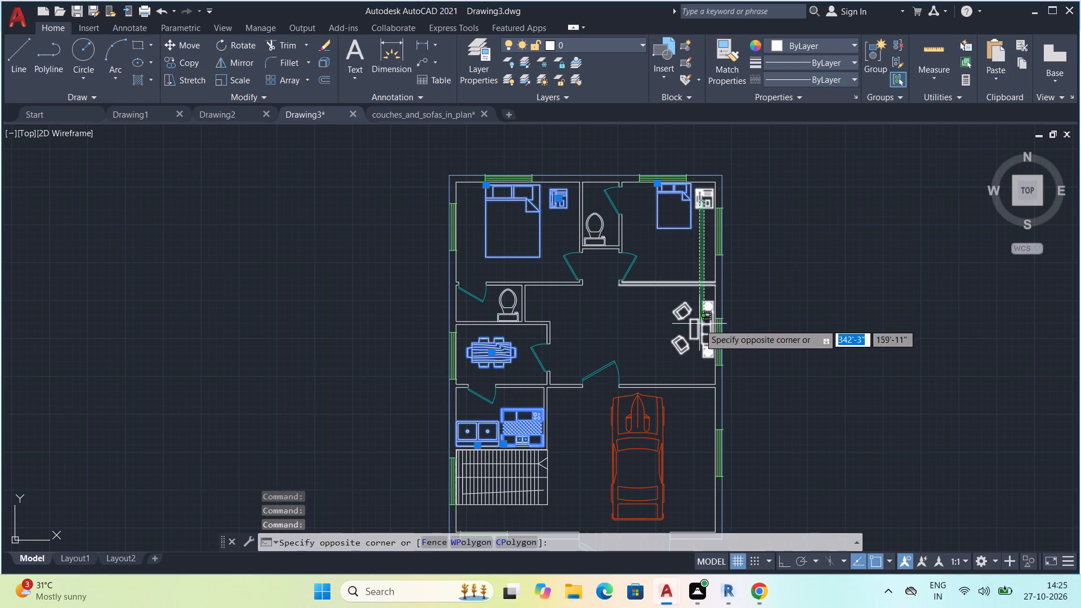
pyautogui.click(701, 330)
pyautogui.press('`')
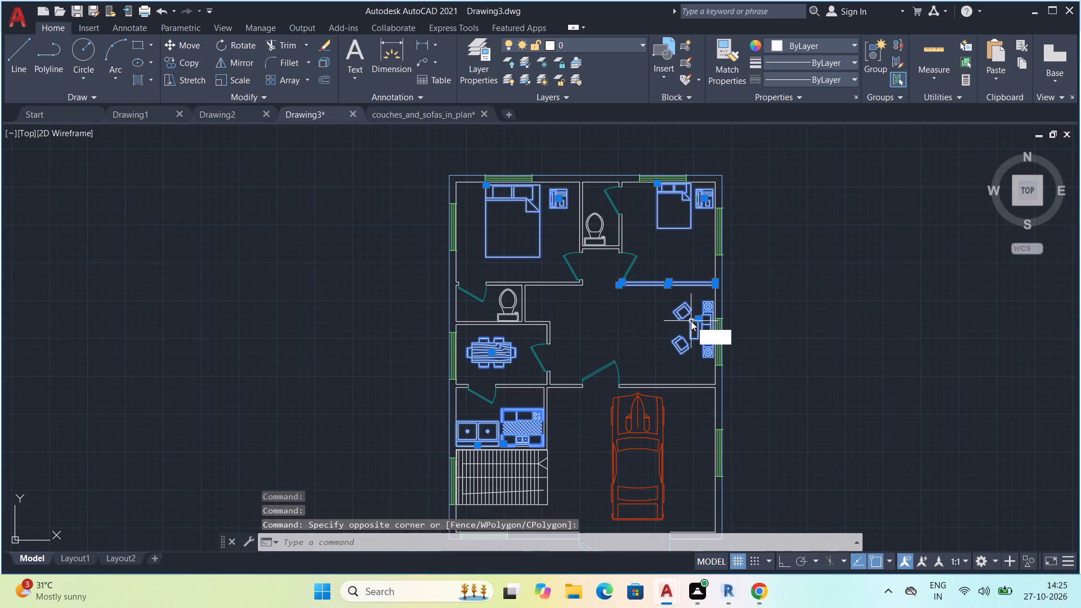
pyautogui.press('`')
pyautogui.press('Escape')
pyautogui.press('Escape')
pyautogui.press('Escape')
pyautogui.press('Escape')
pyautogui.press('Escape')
# Select the sofa set, both beds, side tables, dining table, kitchen fixtures and a stair line, and put them on the FURNITURE layer with index color 230.
pyautogui.click(700, 320)
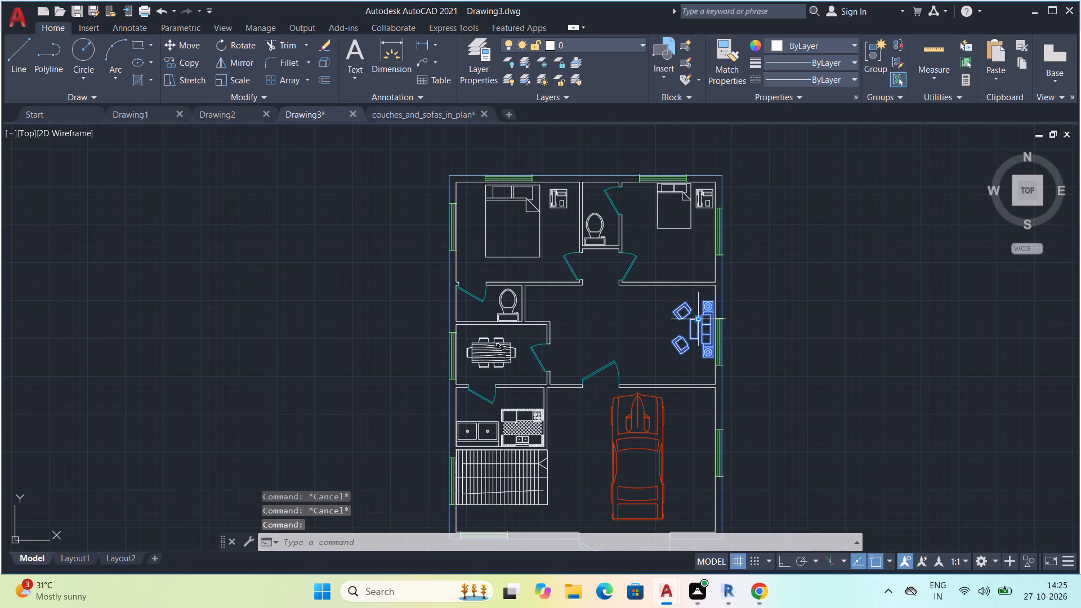
pyautogui.click(668, 205)
pyautogui.doubleClick(677, 190)
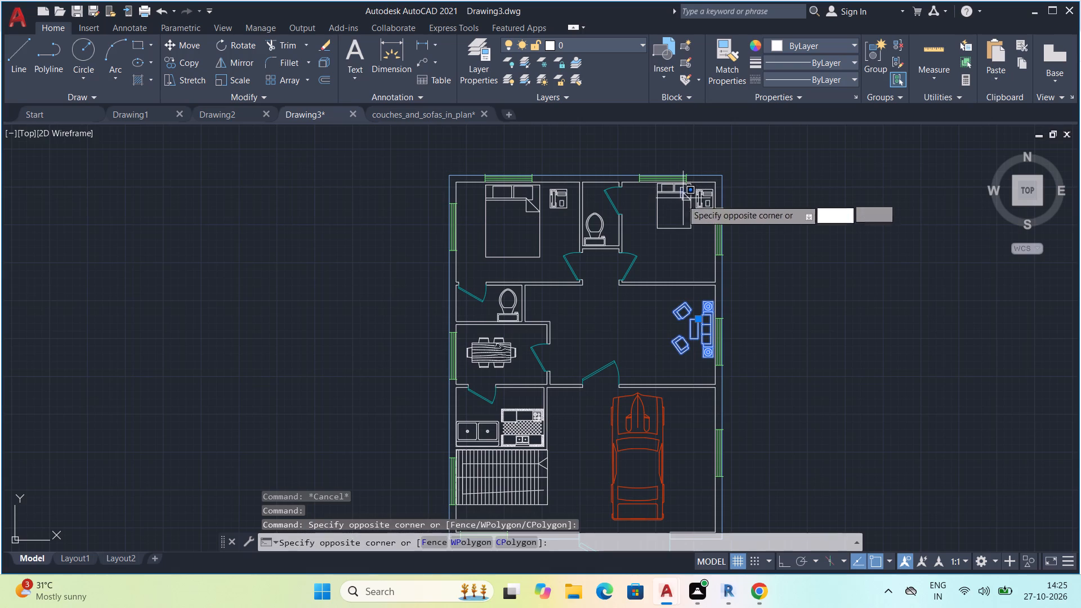
pyautogui.click(681, 199)
pyautogui.click(680, 187)
pyautogui.click(686, 194)
pyautogui.click(681, 190)
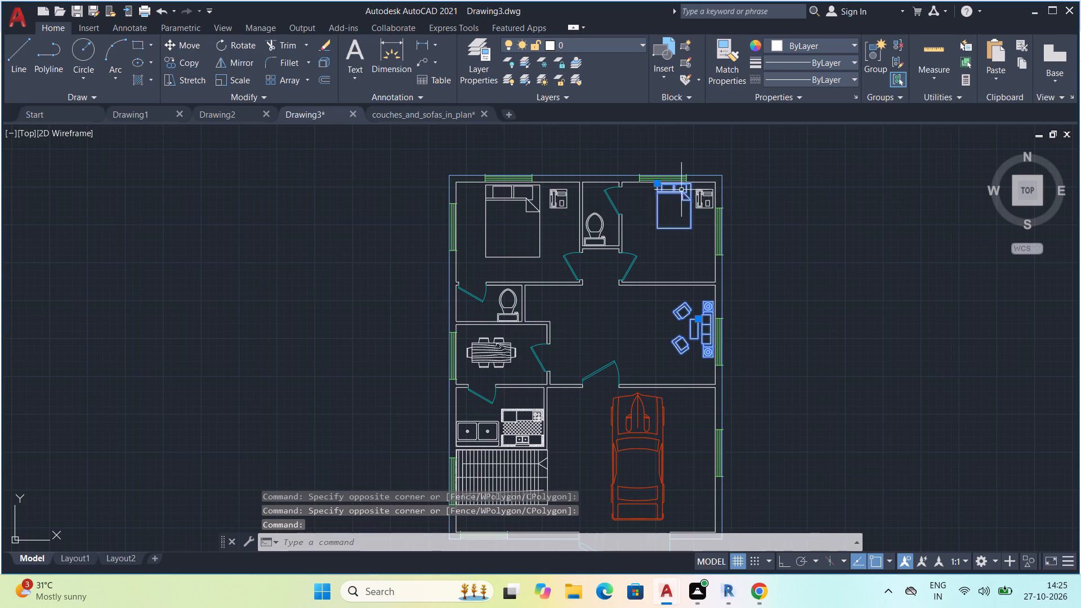
pyautogui.click(706, 207)
pyautogui.click(564, 191)
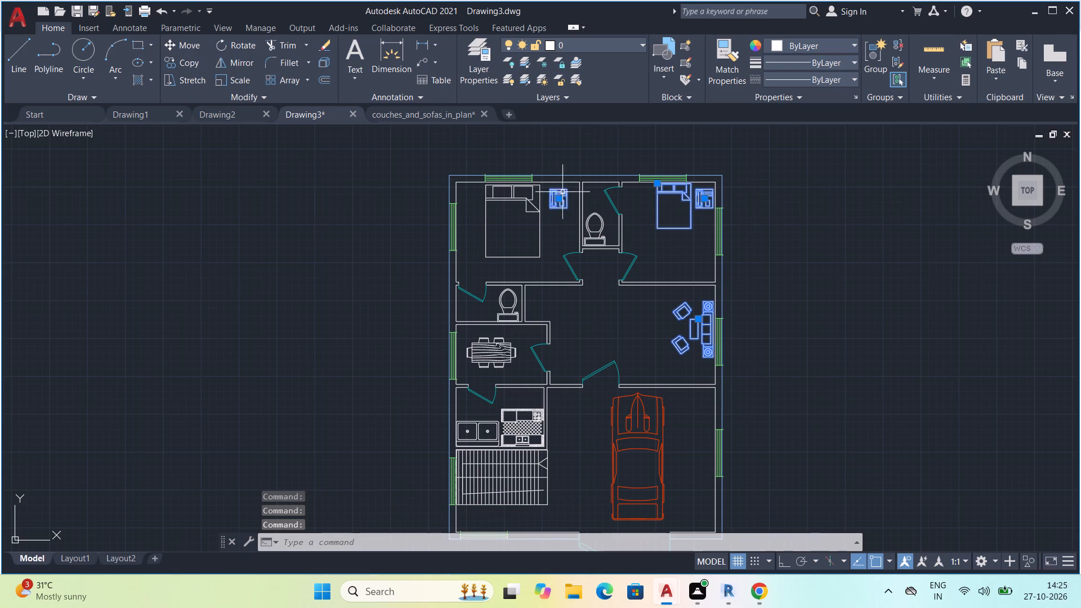
pyautogui.click(504, 198)
pyautogui.click(490, 359)
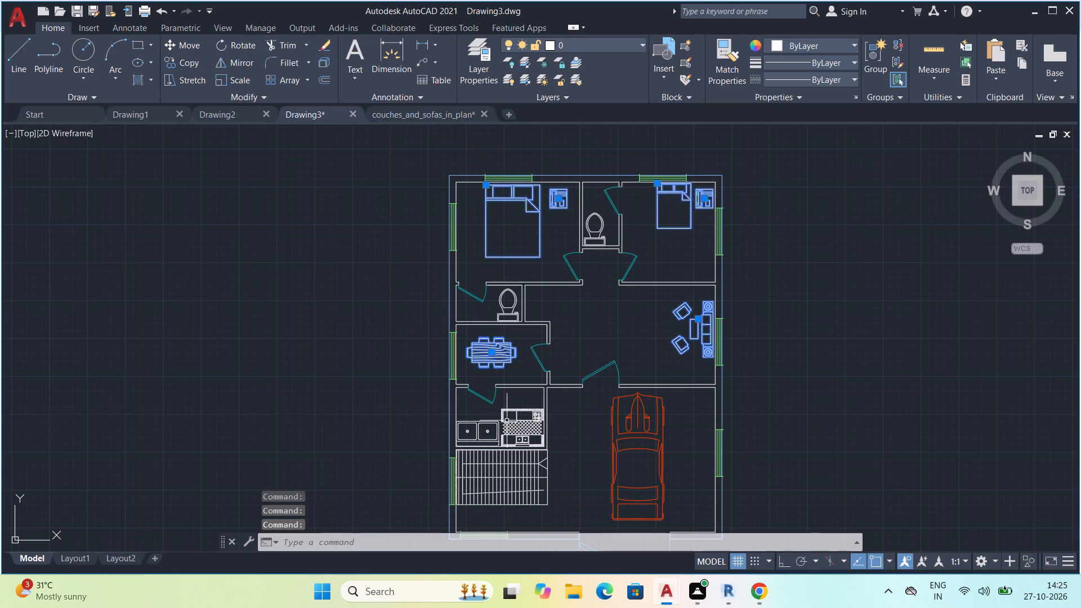
pyautogui.click(509, 435)
pyautogui.click(492, 442)
pyautogui.click(495, 474)
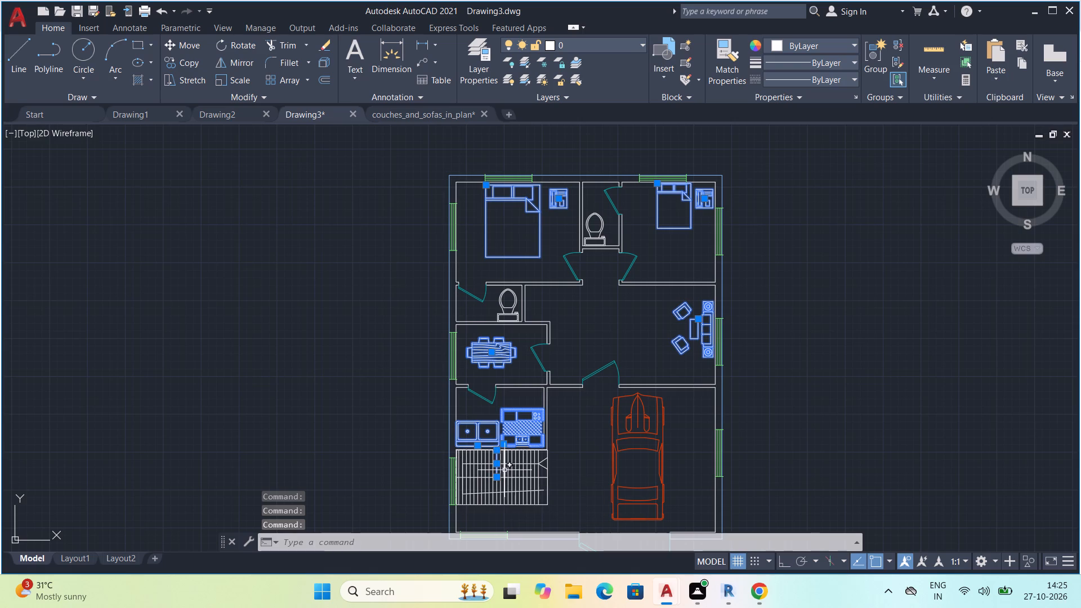
pyautogui.click(547, 42)
pyautogui.click(554, 128)
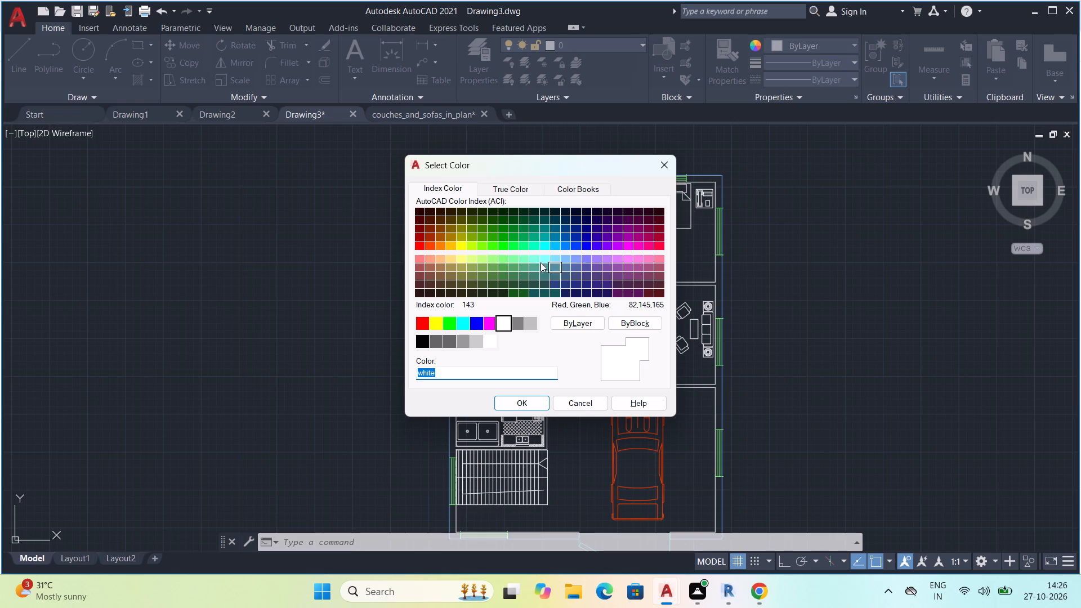
pyautogui.click(484, 261)
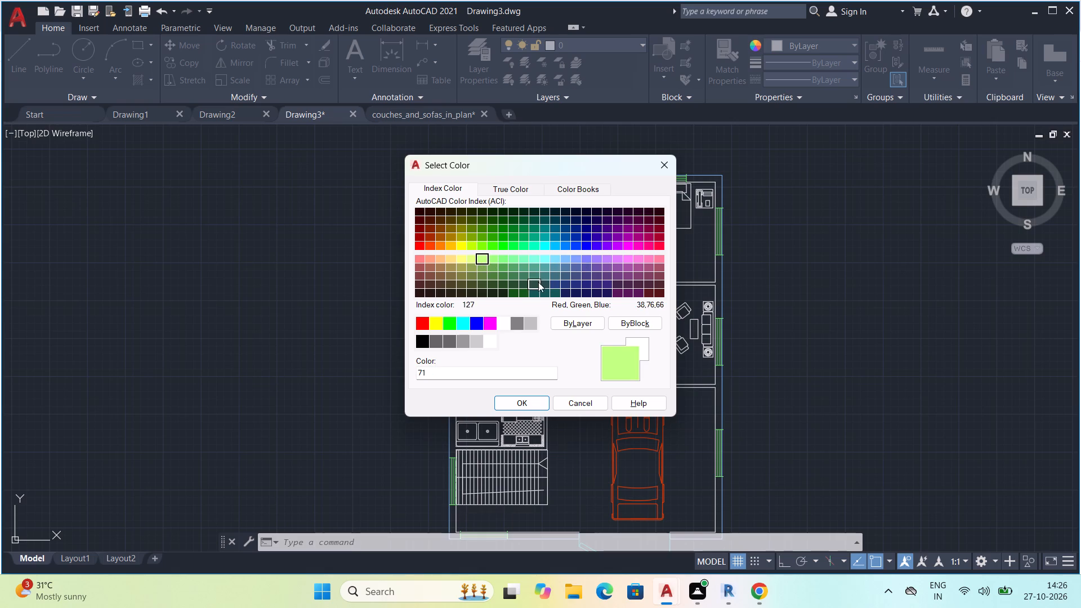
pyautogui.click(523, 257)
pyautogui.click(508, 245)
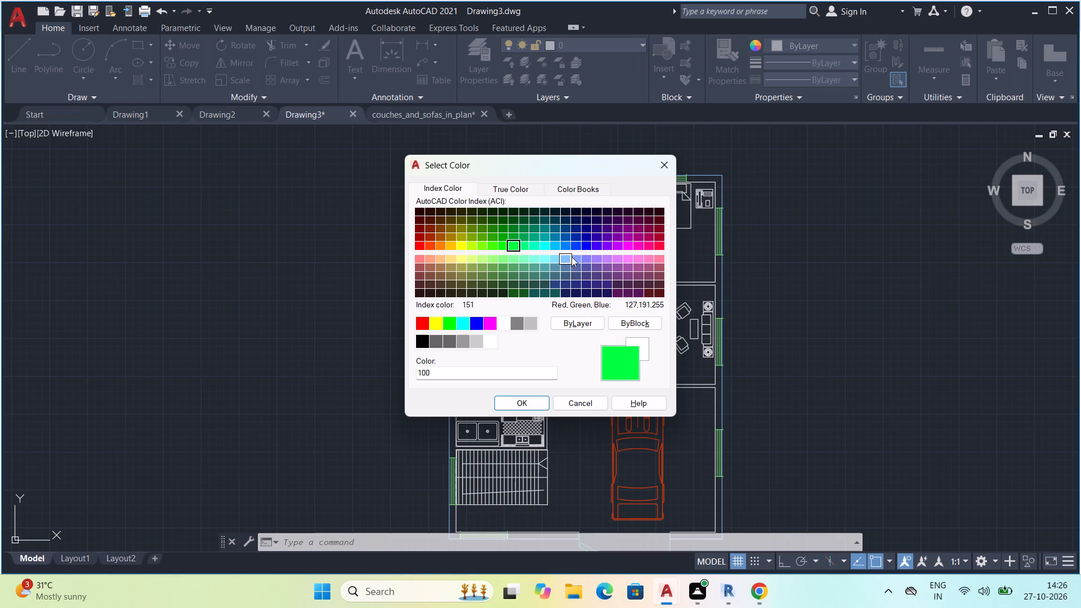
pyautogui.click(642, 259)
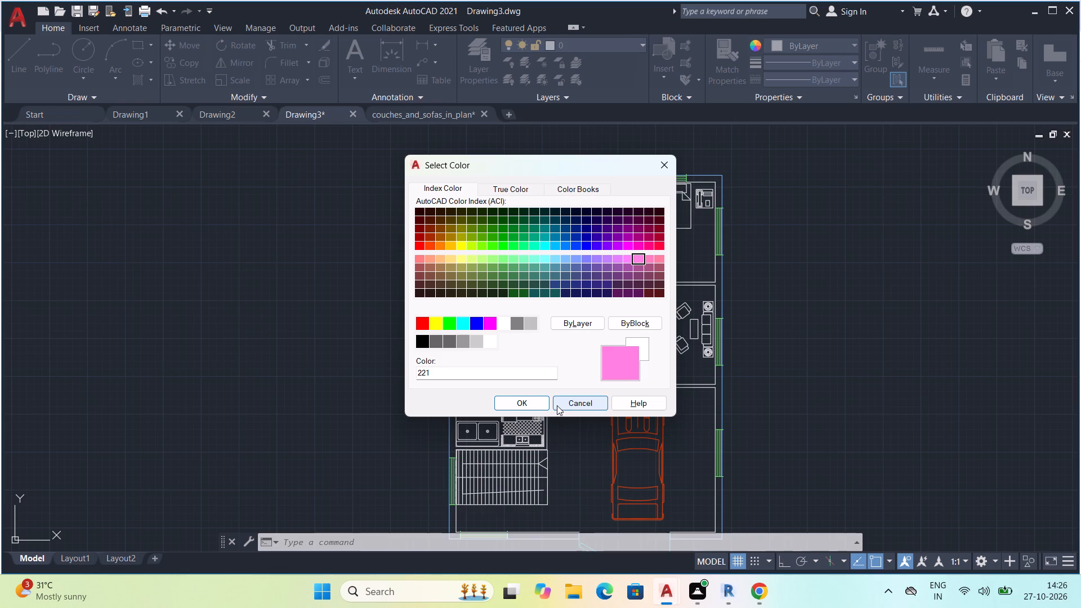
pyautogui.click(650, 248)
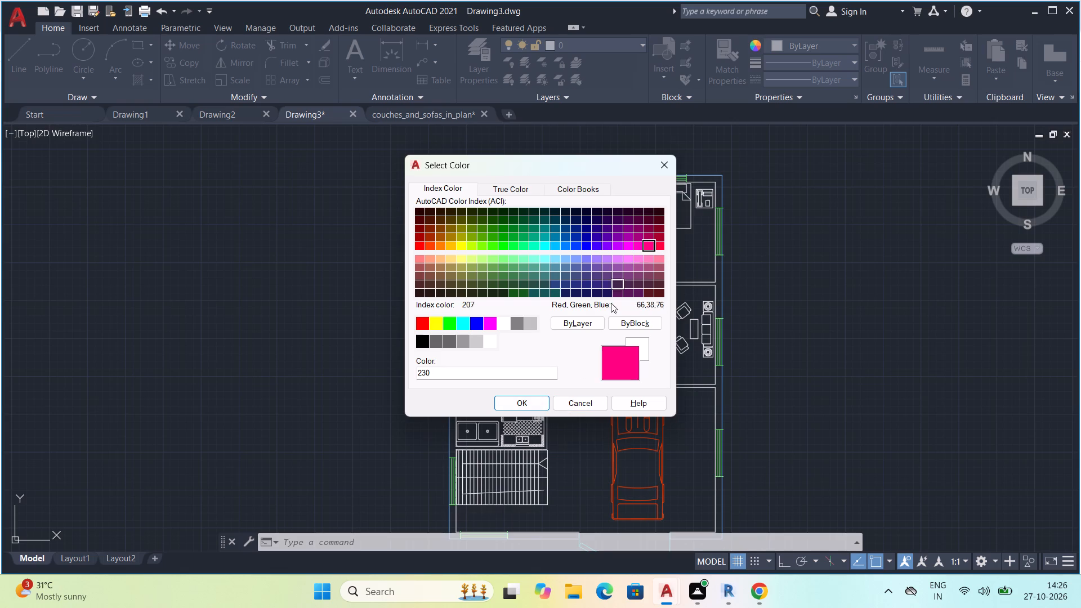
pyautogui.click(529, 403)
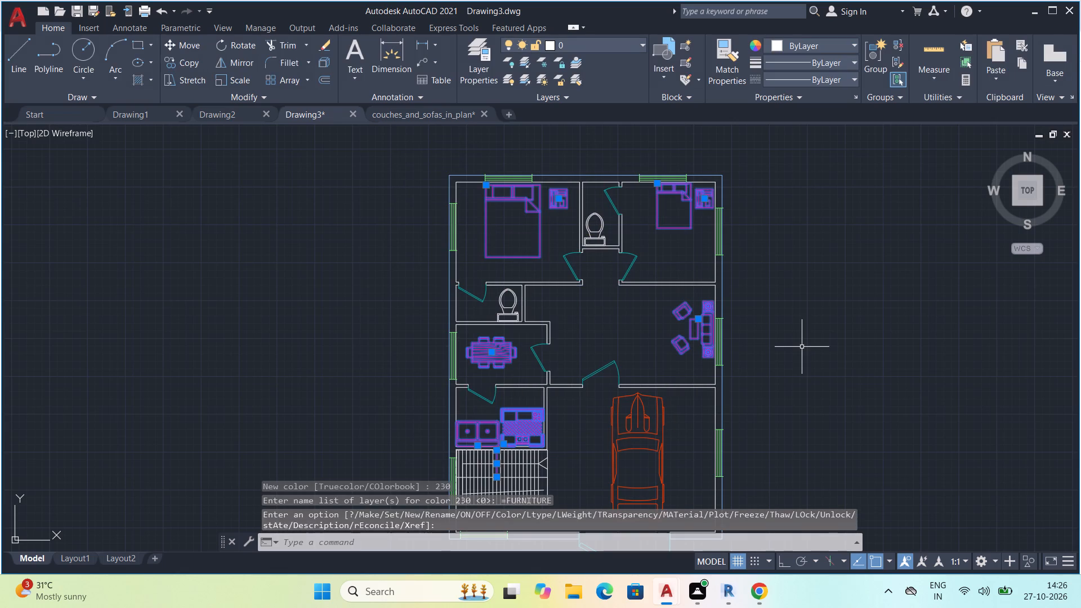
pyautogui.press('Escape')
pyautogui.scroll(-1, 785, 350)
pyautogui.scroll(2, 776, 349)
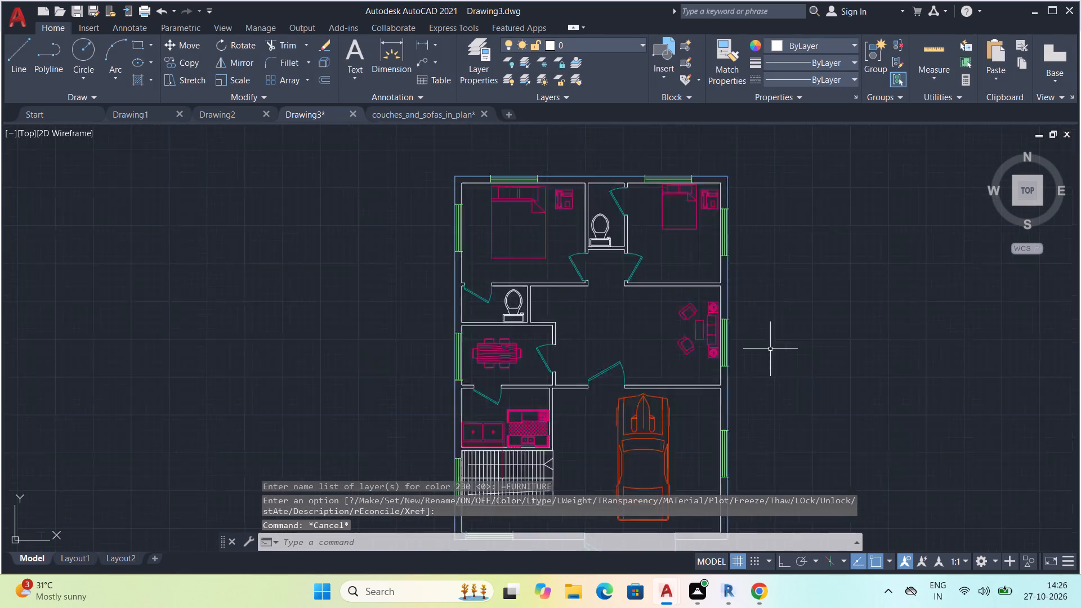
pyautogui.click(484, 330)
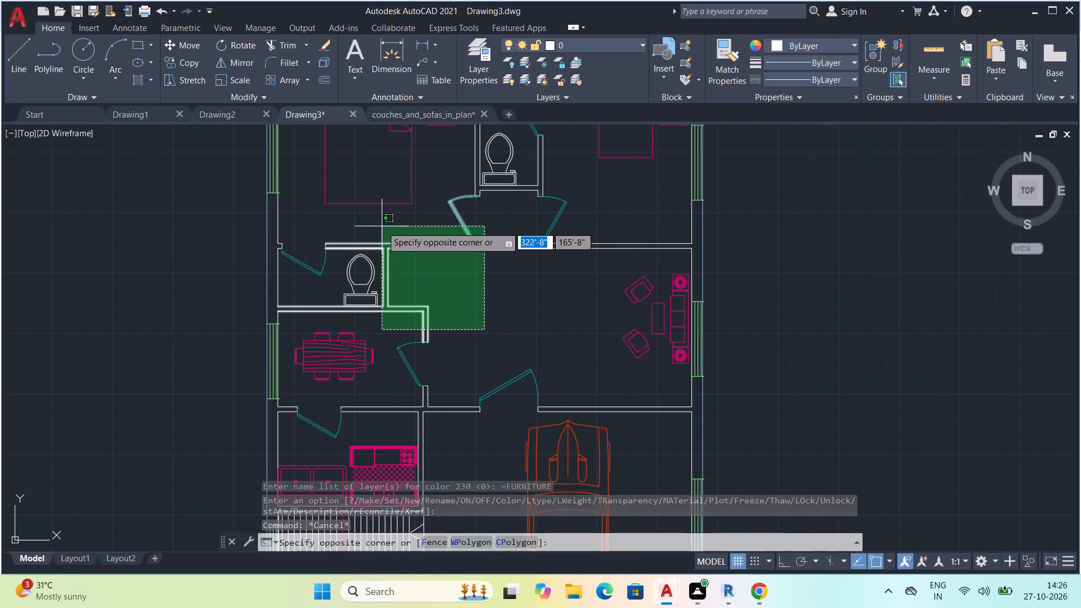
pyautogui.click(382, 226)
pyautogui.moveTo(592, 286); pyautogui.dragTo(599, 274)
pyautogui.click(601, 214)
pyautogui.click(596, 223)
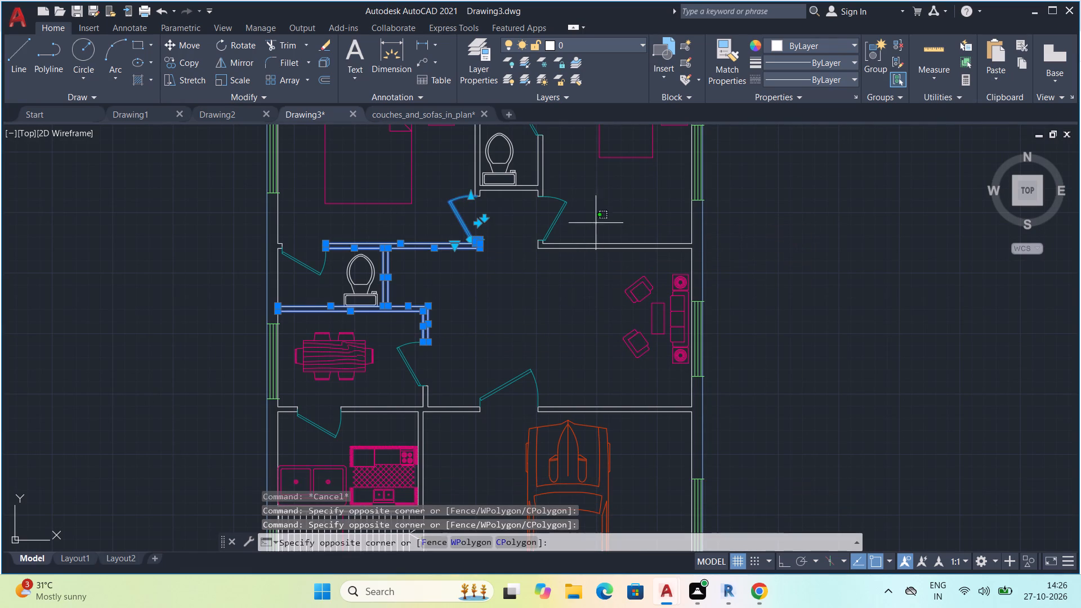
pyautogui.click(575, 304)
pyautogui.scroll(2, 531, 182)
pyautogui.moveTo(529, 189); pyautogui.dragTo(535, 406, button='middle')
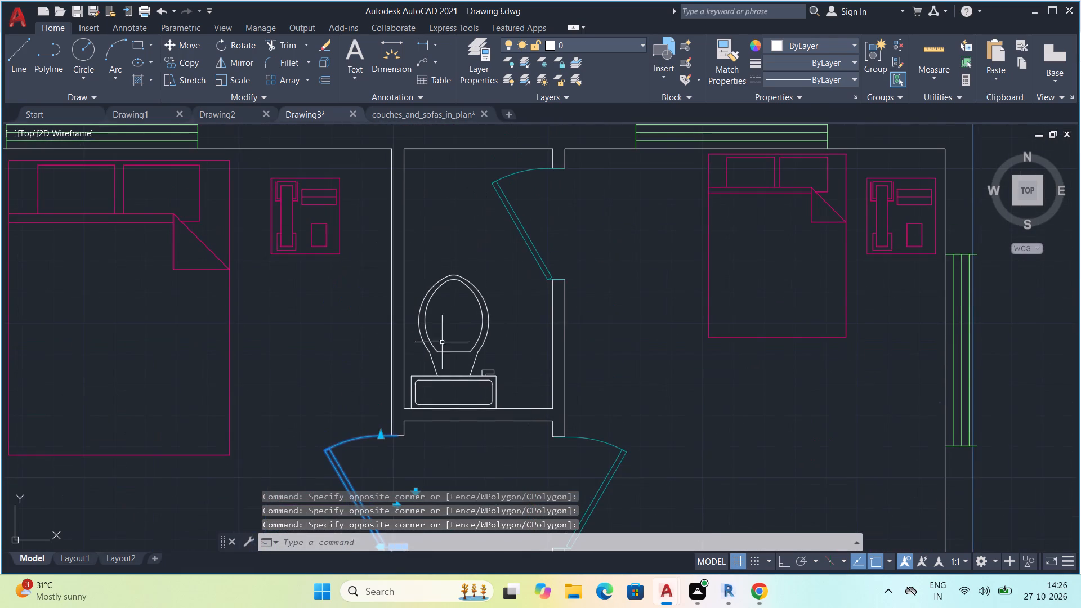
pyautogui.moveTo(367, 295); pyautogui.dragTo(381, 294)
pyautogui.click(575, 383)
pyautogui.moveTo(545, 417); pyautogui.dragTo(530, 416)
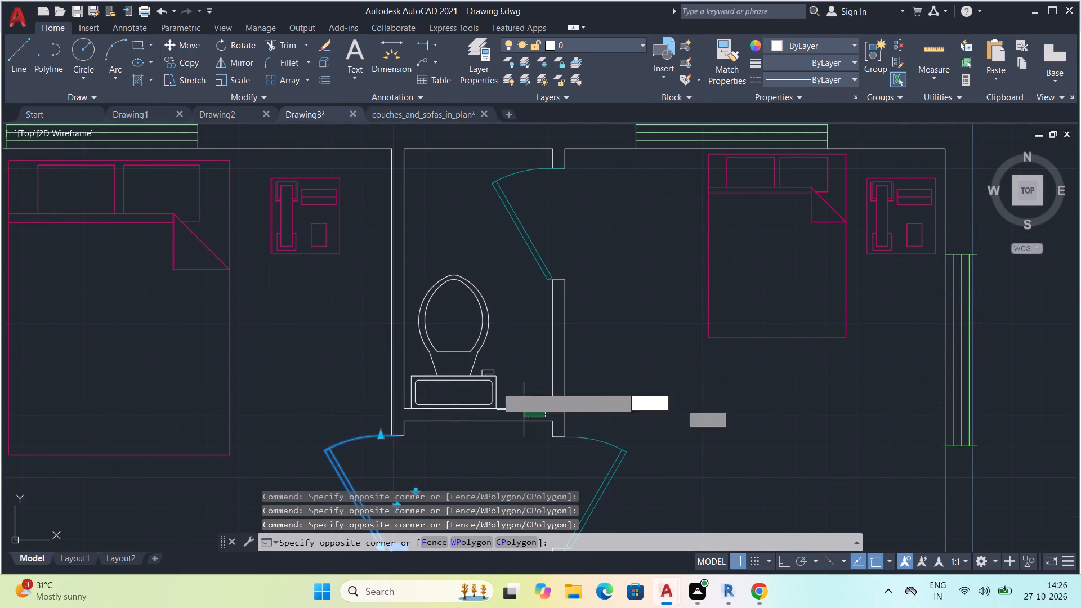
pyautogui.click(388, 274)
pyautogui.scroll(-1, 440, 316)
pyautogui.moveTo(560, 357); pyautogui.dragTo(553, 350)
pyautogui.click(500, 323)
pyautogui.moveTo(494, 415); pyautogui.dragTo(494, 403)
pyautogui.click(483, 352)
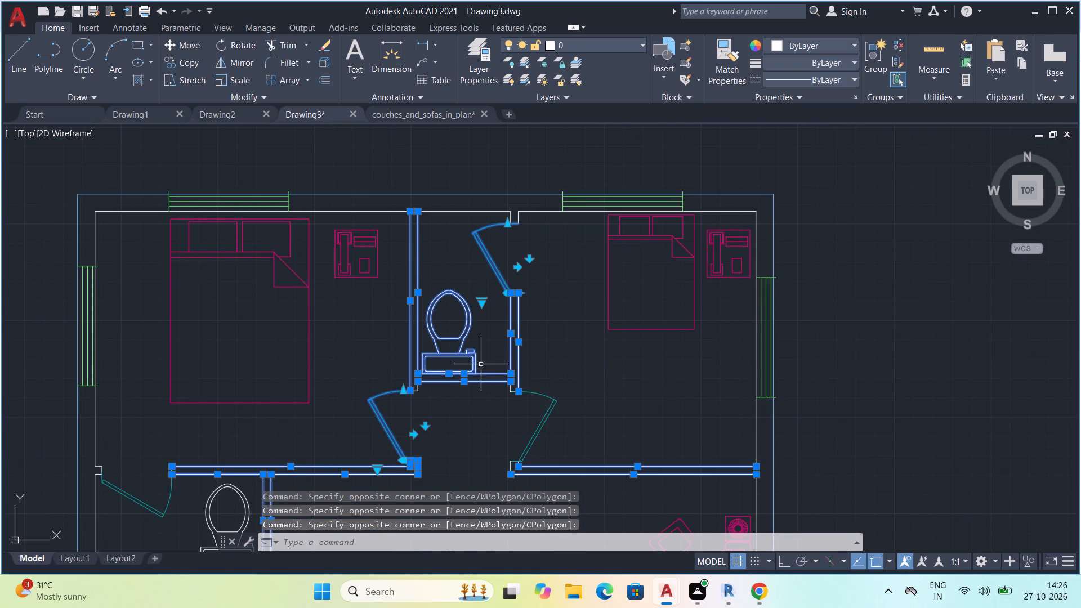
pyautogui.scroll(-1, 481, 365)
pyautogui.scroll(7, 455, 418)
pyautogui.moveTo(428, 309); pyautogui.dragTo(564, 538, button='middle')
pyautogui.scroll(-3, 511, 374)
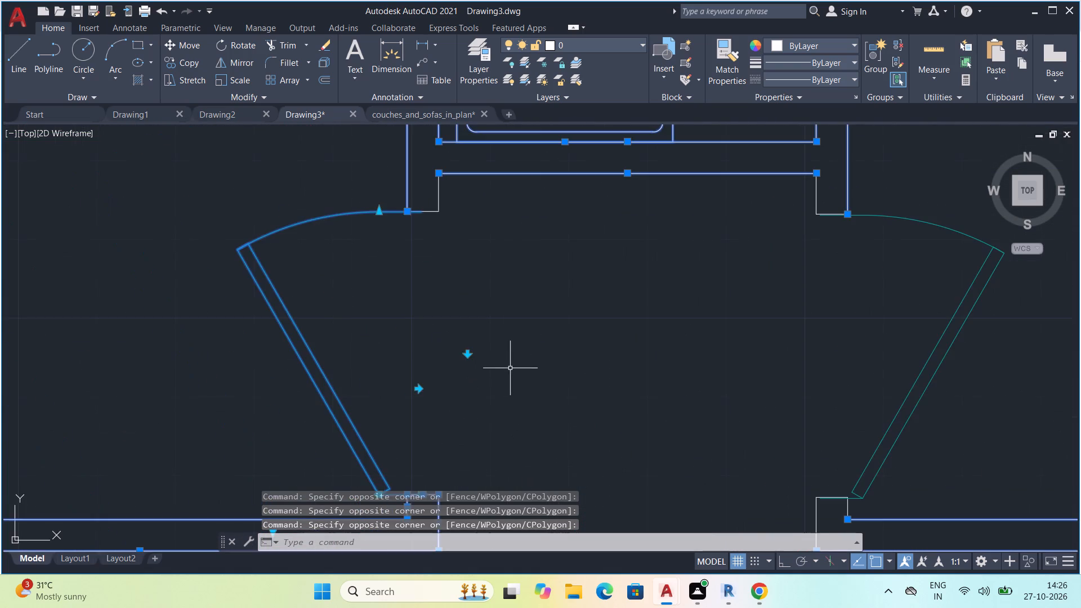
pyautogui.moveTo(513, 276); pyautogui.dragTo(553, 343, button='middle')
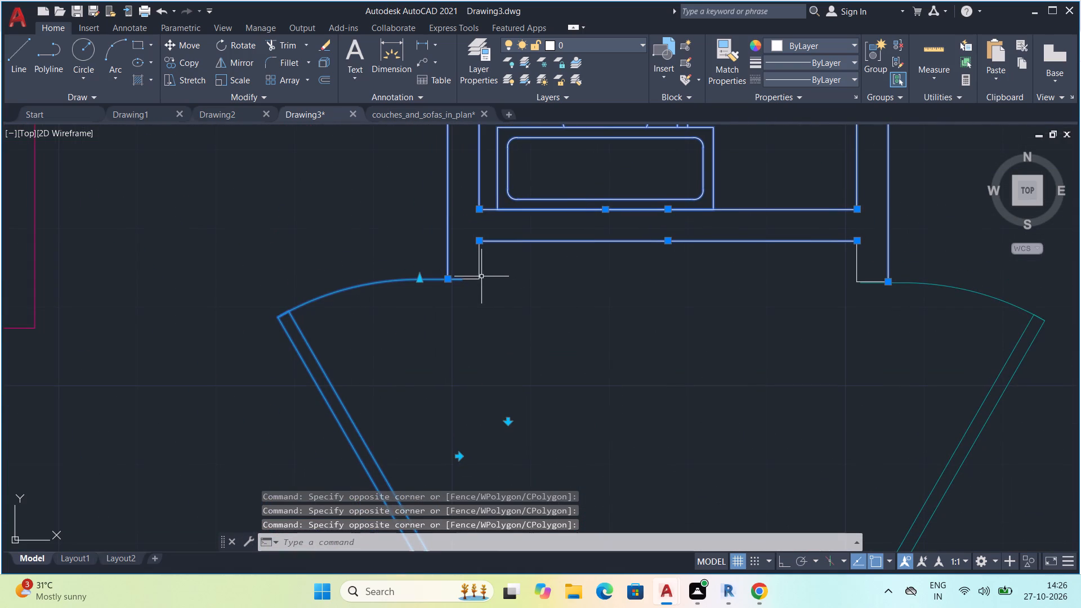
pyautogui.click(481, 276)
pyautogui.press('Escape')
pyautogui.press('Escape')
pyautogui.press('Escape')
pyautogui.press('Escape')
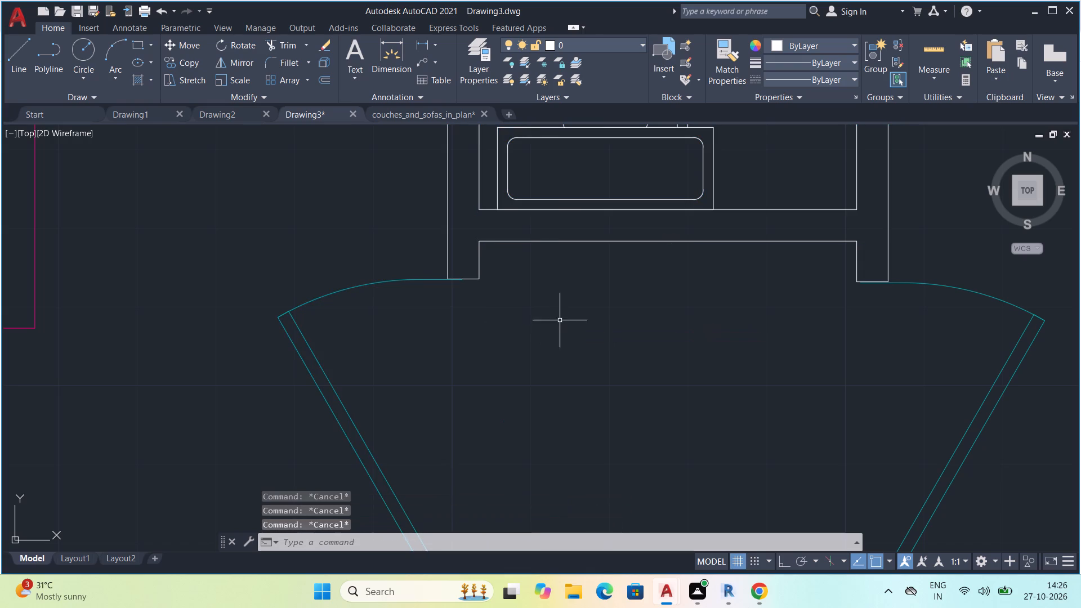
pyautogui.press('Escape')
# Select the upper bathroom's toilet, both bottom wall lines, outer left wall line and the short wall-end lines beside the left bedroom's door.
pyautogui.moveTo(568, 293); pyautogui.dragTo(565, 281)
pyautogui.click(510, 169)
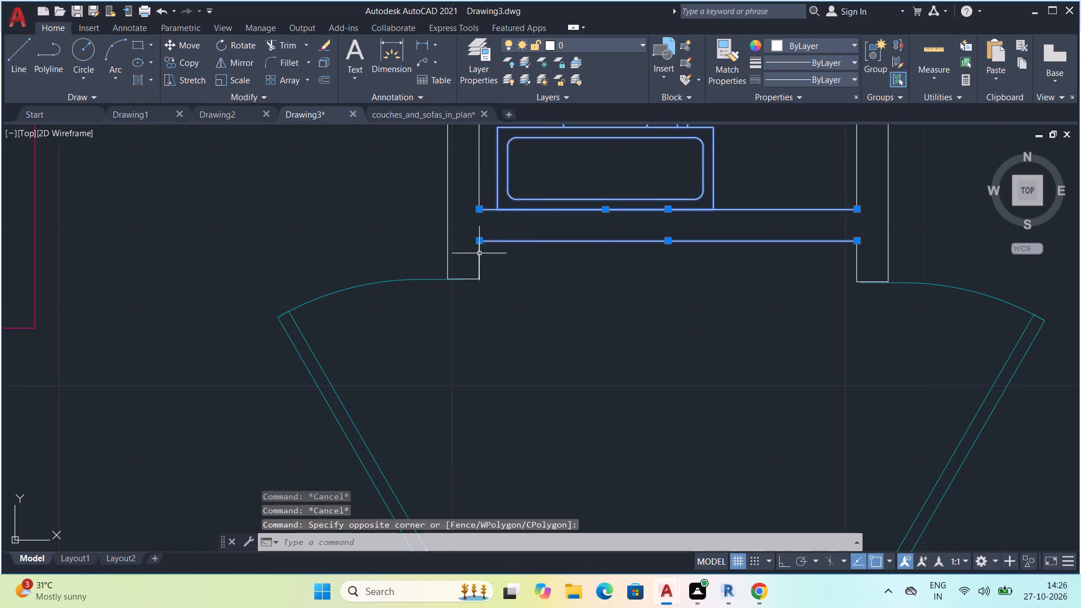
pyautogui.click(481, 256)
pyautogui.doubleClick(447, 243)
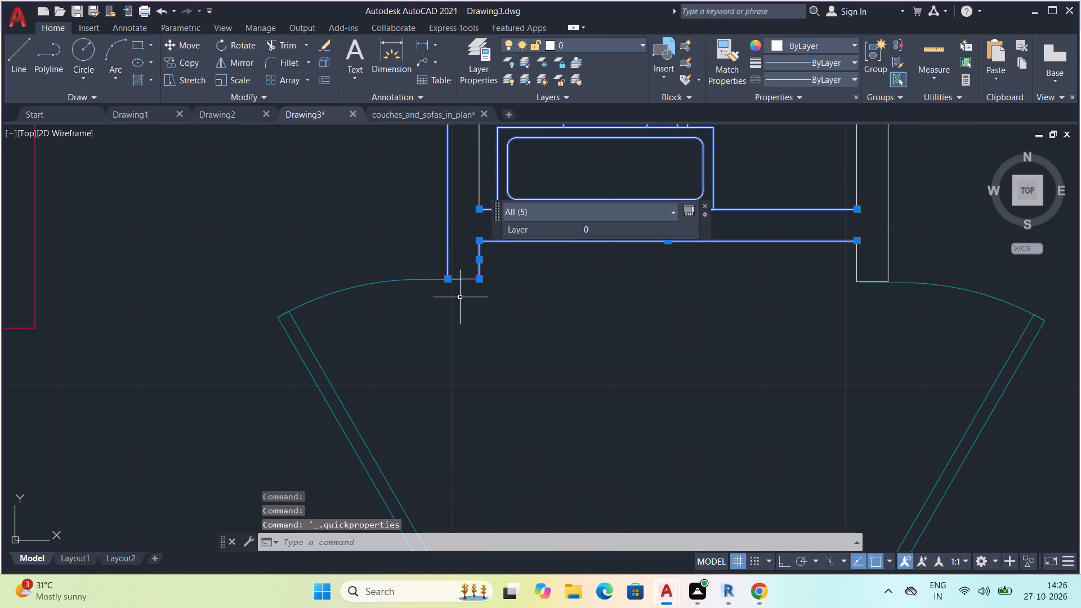
pyautogui.scroll(3, 460, 297)
pyautogui.click(472, 223)
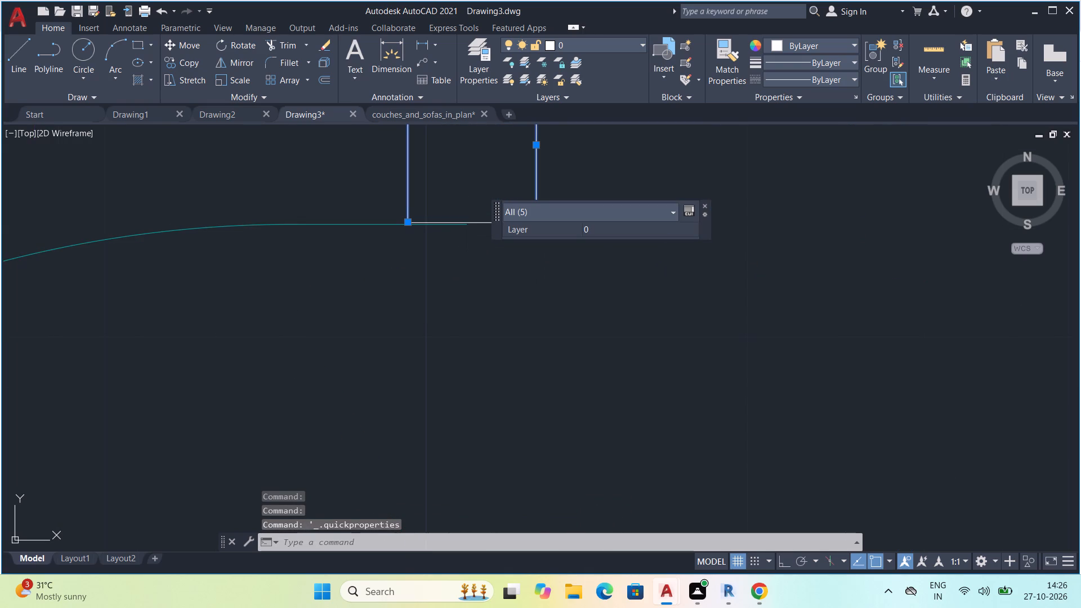
pyautogui.scroll(-3, 479, 227)
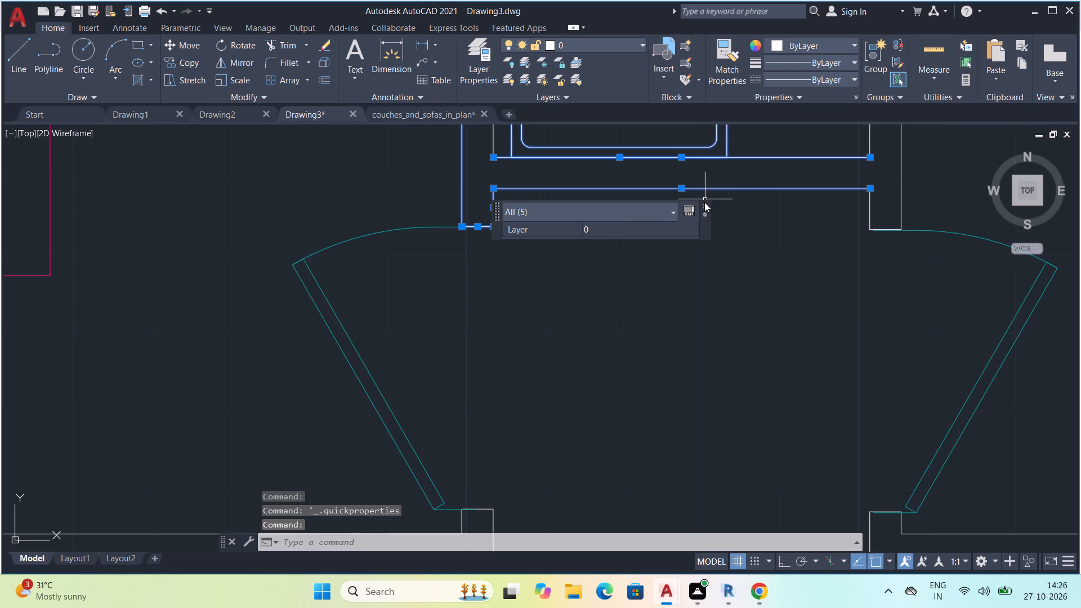
pyautogui.click(704, 202)
pyautogui.click(705, 204)
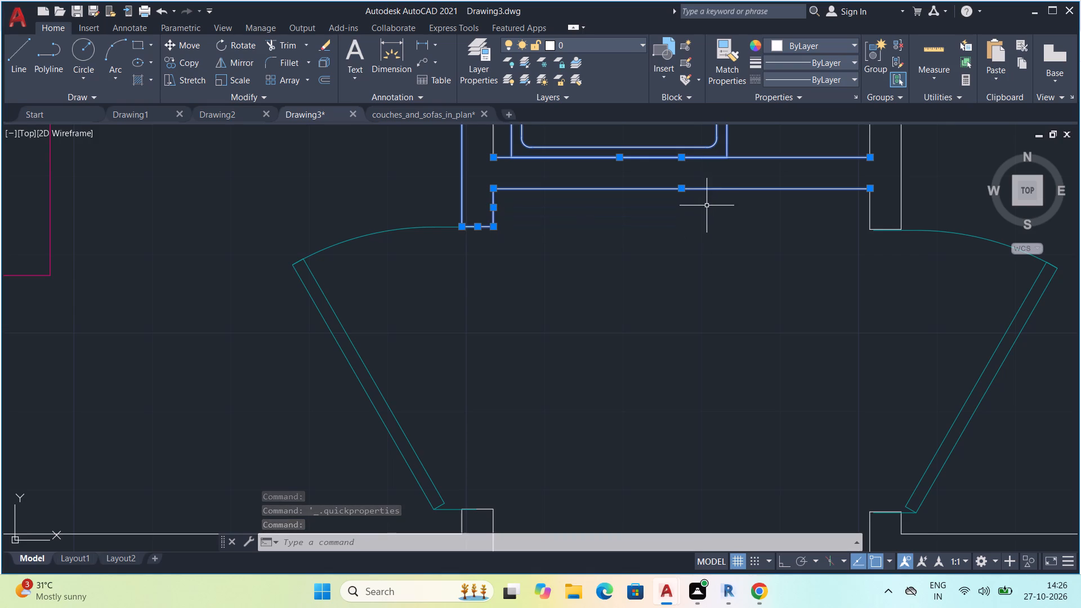
# Add the upper bathroom's two right-hand wall lines and the short wall-end lines beside the right bedroom's door to the selection.
pyautogui.scroll(-3, 731, 218)
pyautogui.moveTo(760, 240); pyautogui.dragTo(665, 348, button='middle')
pyautogui.scroll(4, 694, 303)
pyautogui.moveTo(685, 290); pyautogui.dragTo(663, 271)
pyautogui.click(534, 265)
pyautogui.scroll(-3, 631, 275)
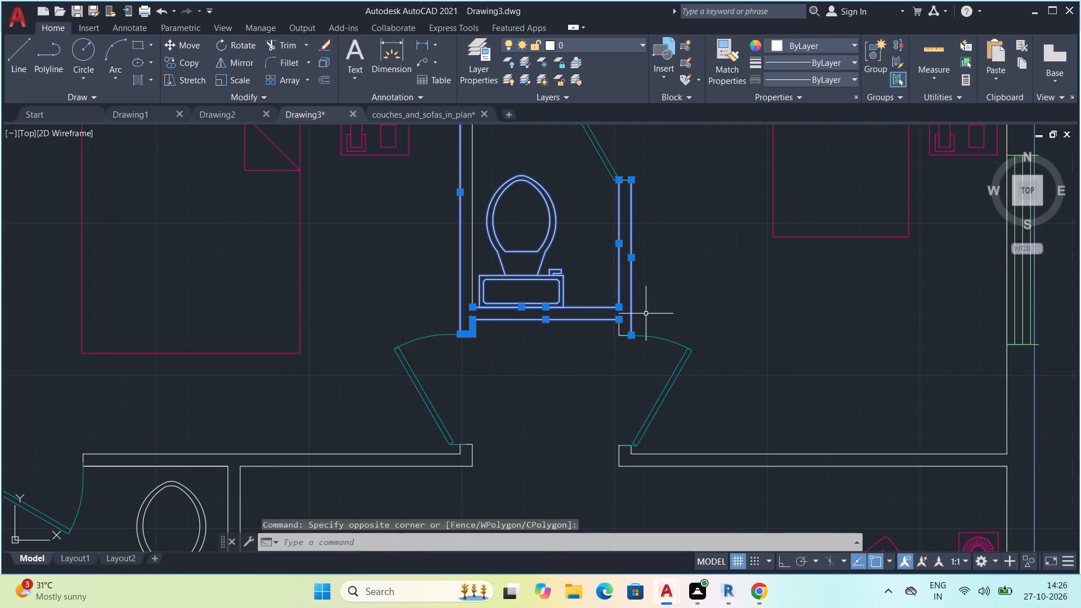
pyautogui.scroll(4, 644, 314)
pyautogui.click(481, 413)
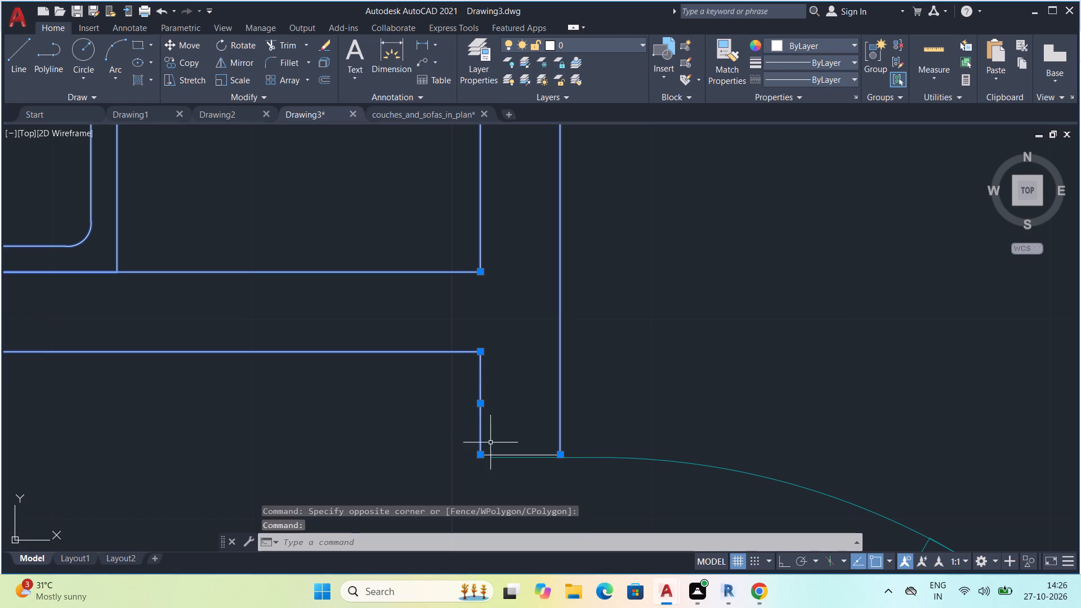
pyautogui.scroll(2, 492, 448)
pyautogui.click(493, 468)
pyautogui.scroll(-3, 522, 434)
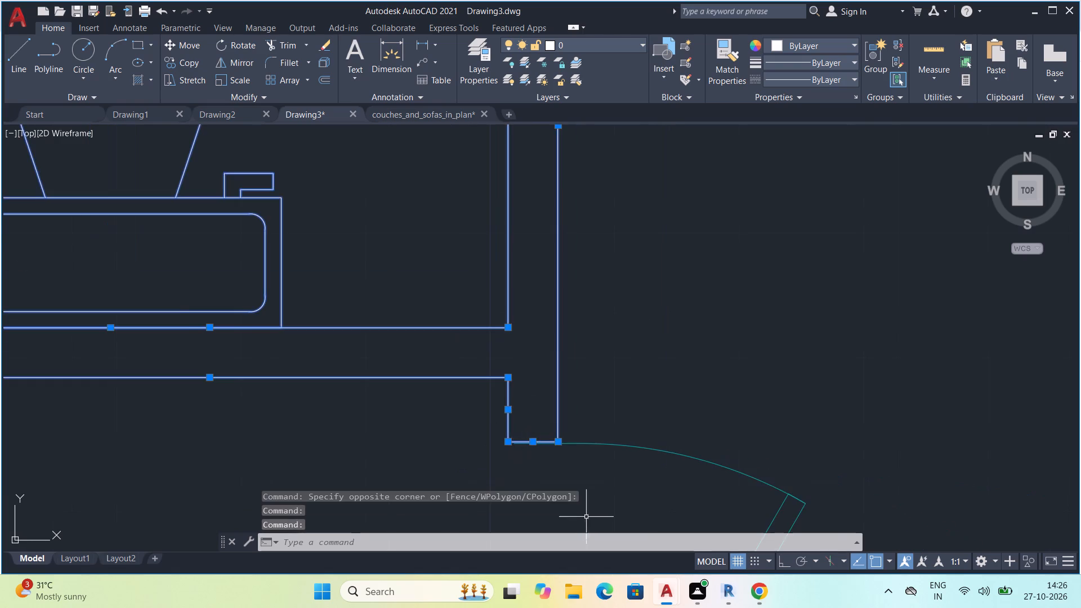
pyautogui.scroll(-3, 587, 517)
# Add the upper bathroom's inner left and top wall lines and the right bedroom's top wall line to the selection.
pyautogui.click(458, 273)
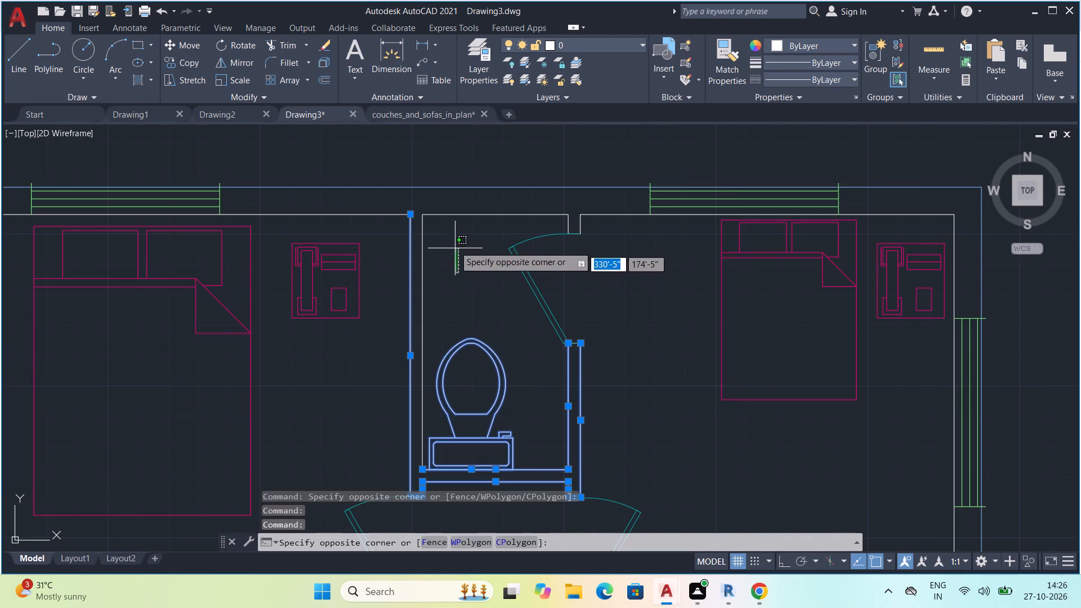
pyautogui.click(418, 197)
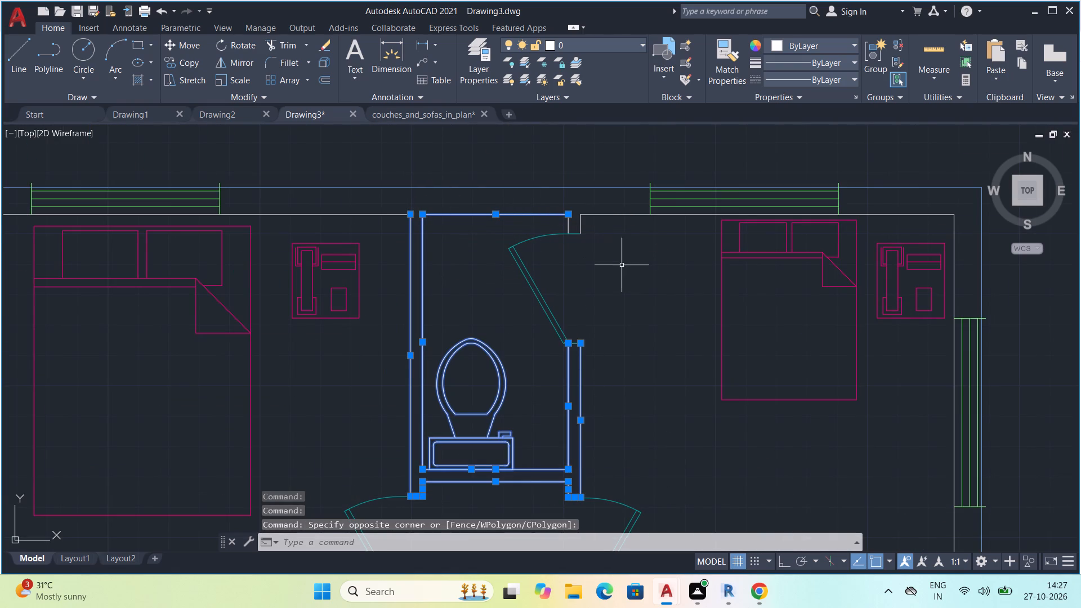
pyautogui.moveTo(627, 269); pyautogui.dragTo(597, 394, button='middle')
pyautogui.scroll(3, 589, 401)
pyautogui.moveTo(552, 227); pyautogui.dragTo(542, 214)
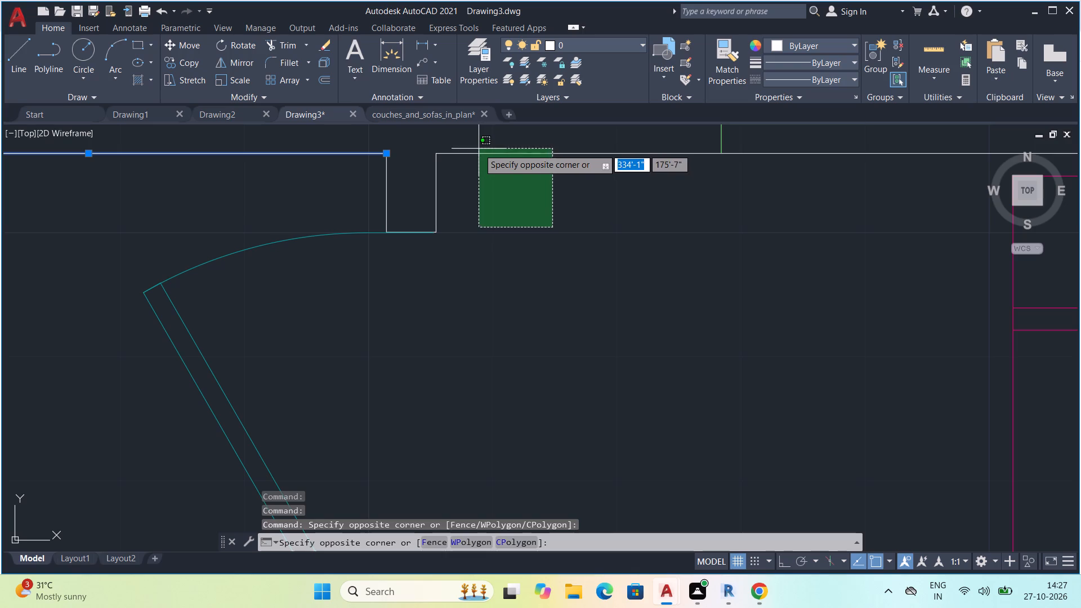
pyautogui.click(475, 144)
# Add the three short lines of the wall stub above the upper bathroom's door to the selection.
pyautogui.moveTo(480, 187); pyautogui.dragTo(539, 295, button='middle')
pyautogui.scroll(2, 528, 305)
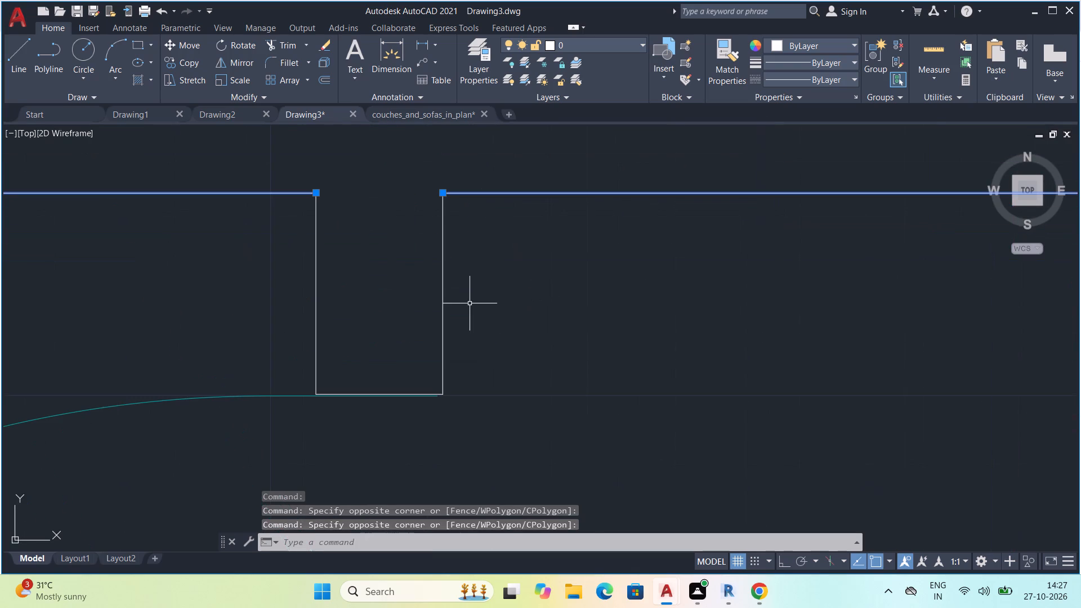
pyautogui.doubleClick(470, 303)
pyautogui.doubleClick(287, 269)
pyautogui.scroll(-3, 428, 285)
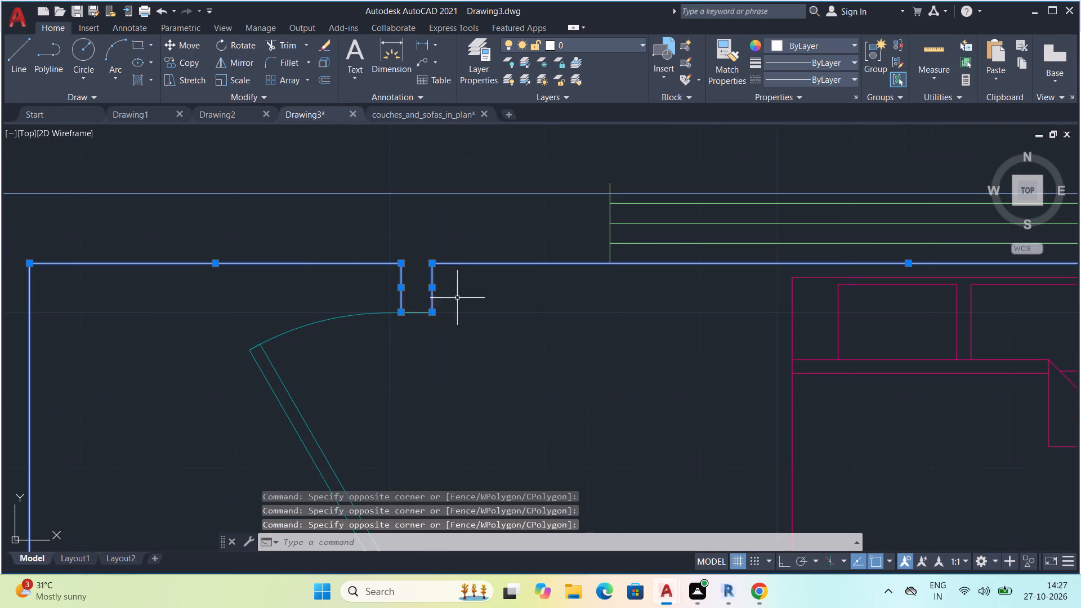
pyautogui.scroll(3, 431, 348)
pyautogui.scroll(2, 428, 280)
pyautogui.moveTo(432, 267); pyautogui.dragTo(490, 551, button='middle')
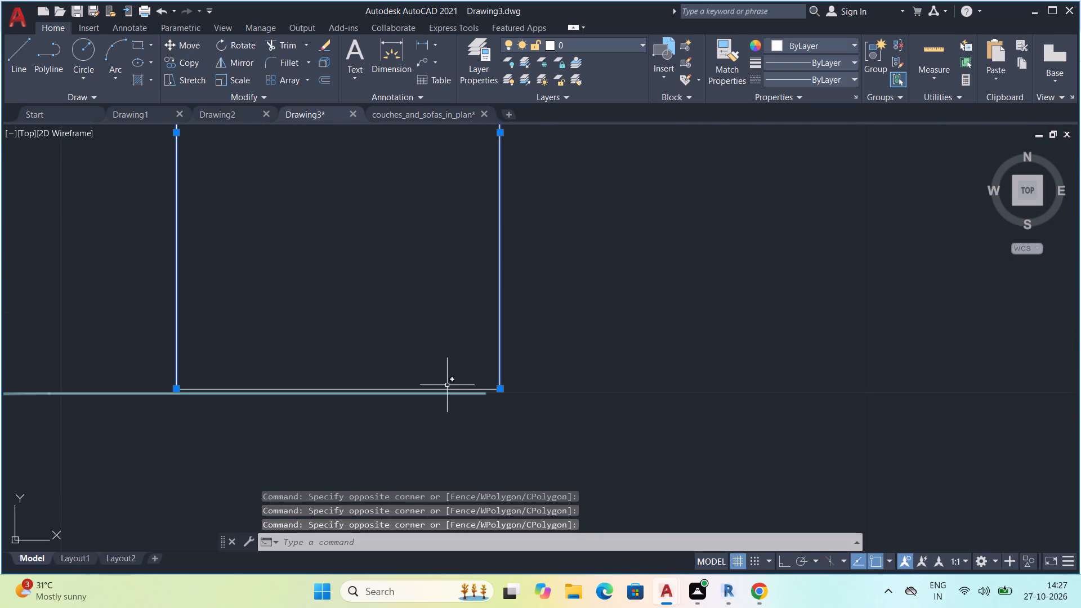
pyautogui.scroll(3, 444, 389)
pyautogui.click(462, 393)
pyautogui.scroll(-2, 538, 374)
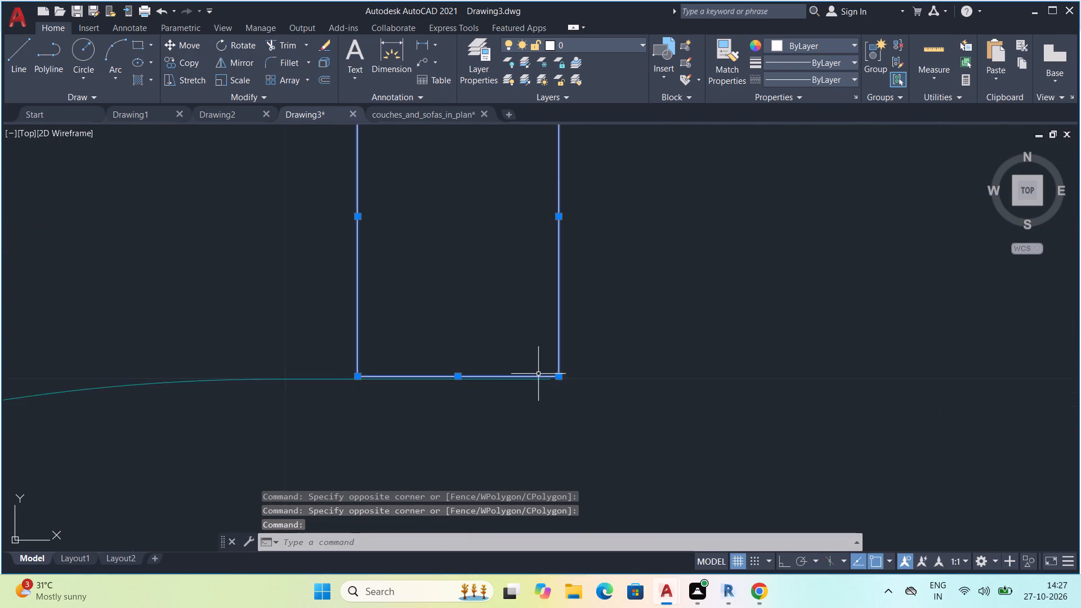
# Add the left bedroom's top and outer left inside wall lines to the selection.
pyautogui.scroll(-8, 538, 374)
pyautogui.scroll(3, 428, 396)
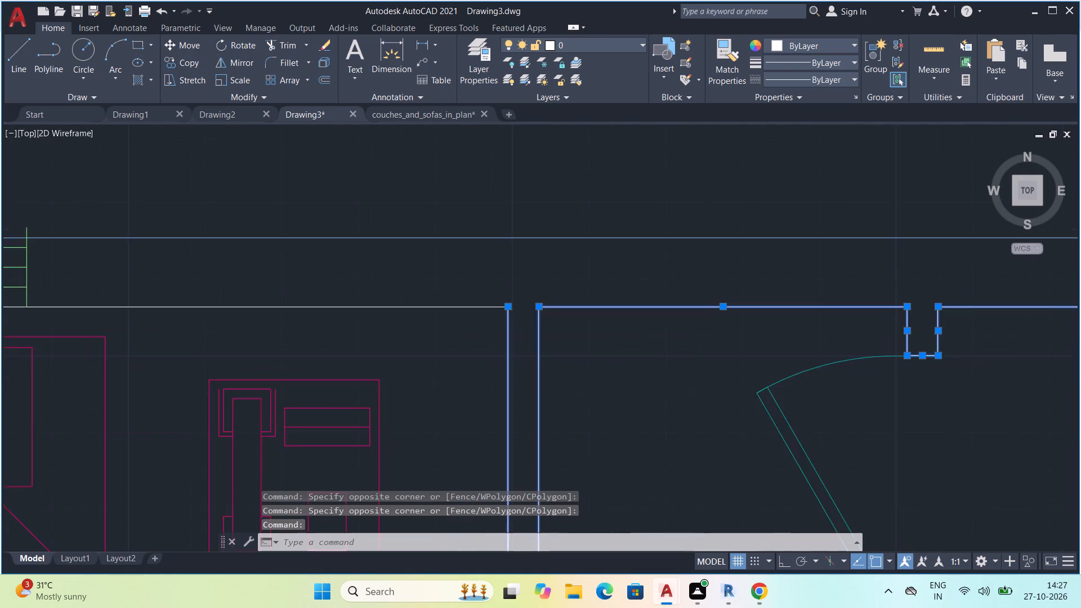
pyautogui.click(439, 370)
pyautogui.click(350, 209)
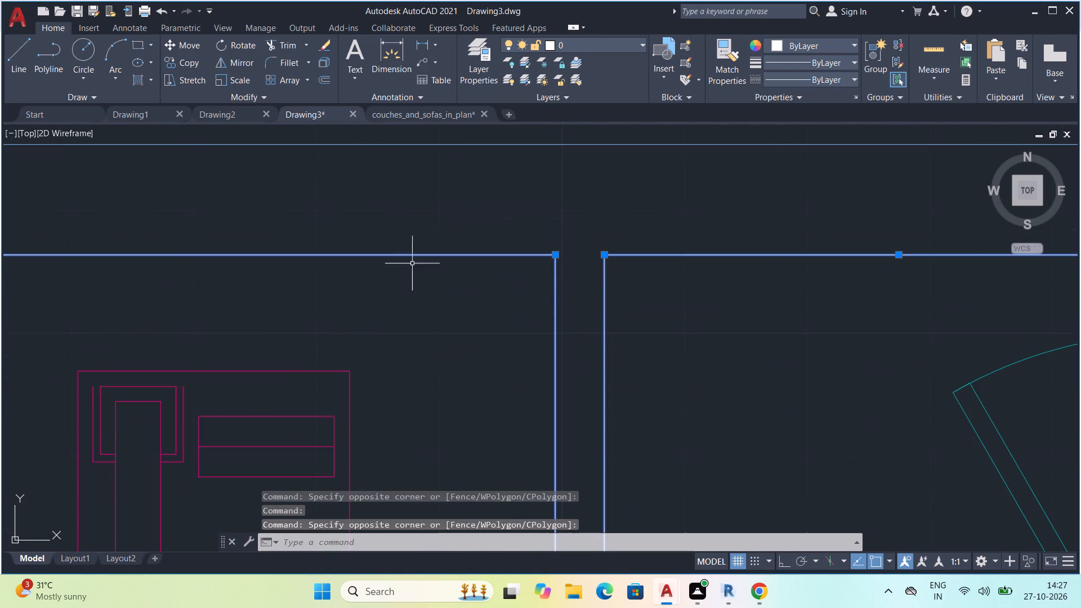
pyautogui.scroll(-4, 434, 318)
pyautogui.scroll(3, 174, 333)
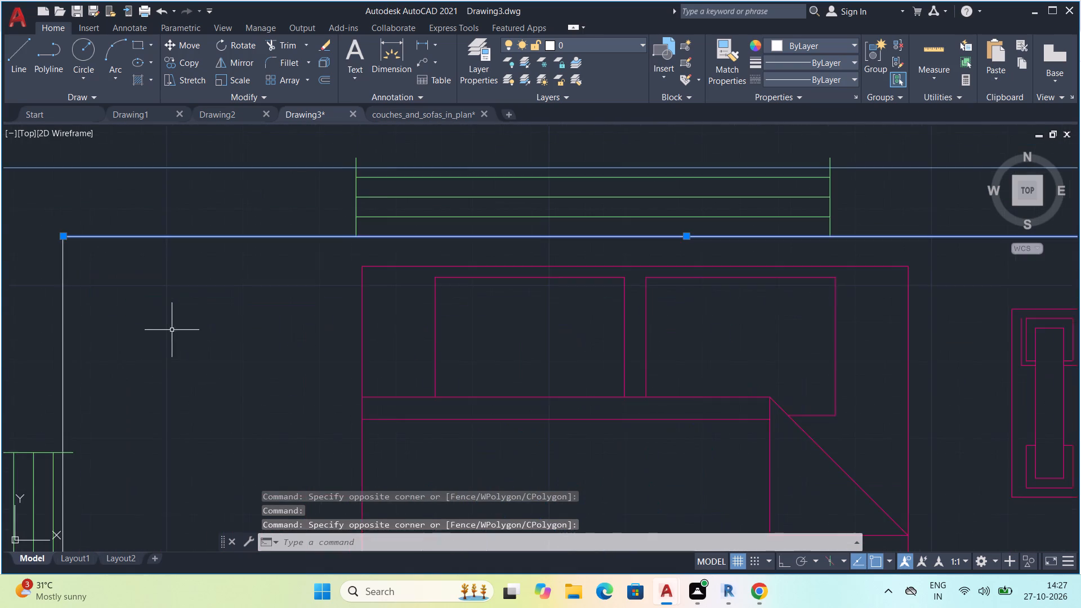
pyautogui.moveTo(169, 329); pyautogui.dragTo(291, 397, button='middle')
pyautogui.moveTo(293, 408); pyautogui.dragTo(275, 396)
pyautogui.moveTo(133, 334); pyautogui.dragTo(140, 339)
pyautogui.scroll(-2, 180, 365)
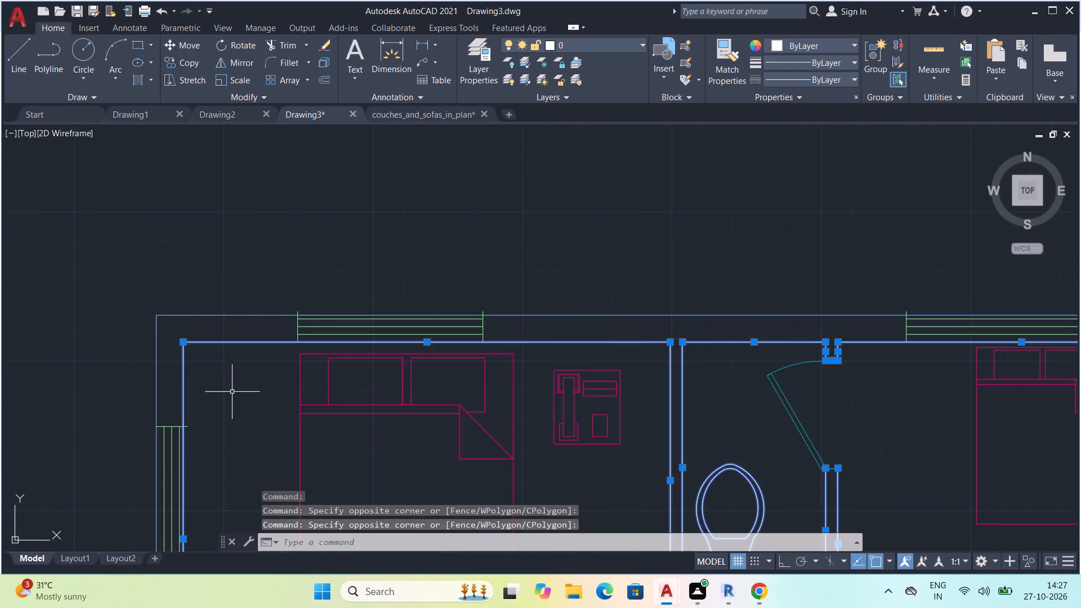
# Add the right bedroom's right wall line, both lines of its bottom wall and the living room's right wall line to the selection.
pyautogui.scroll(3, 233, 392)
pyautogui.scroll(-5, 228, 391)
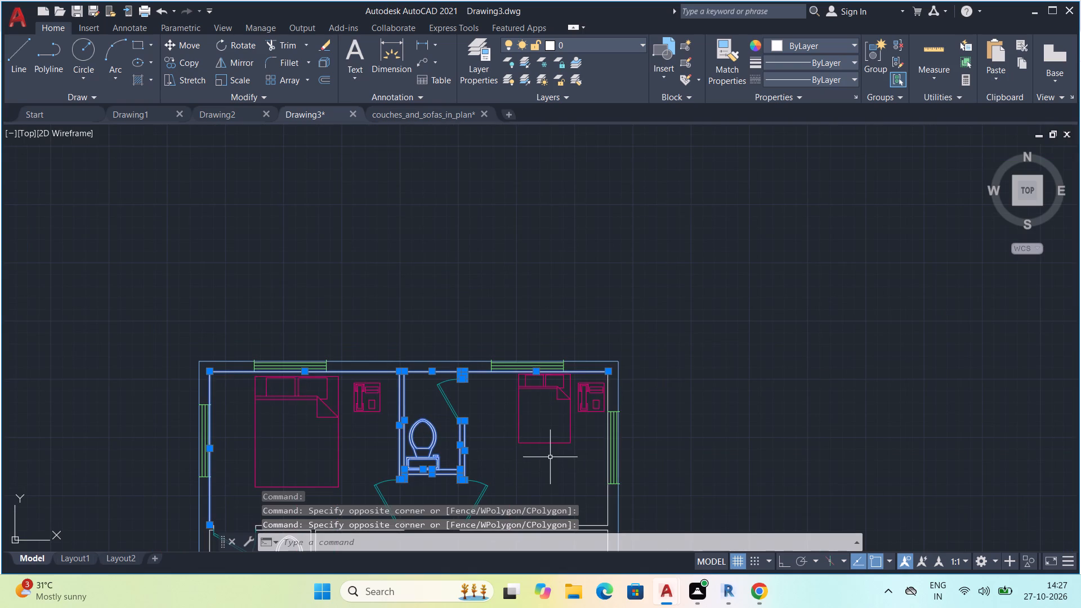
pyautogui.moveTo(550, 457); pyautogui.dragTo(540, 260, button='middle')
pyautogui.scroll(3, 544, 282)
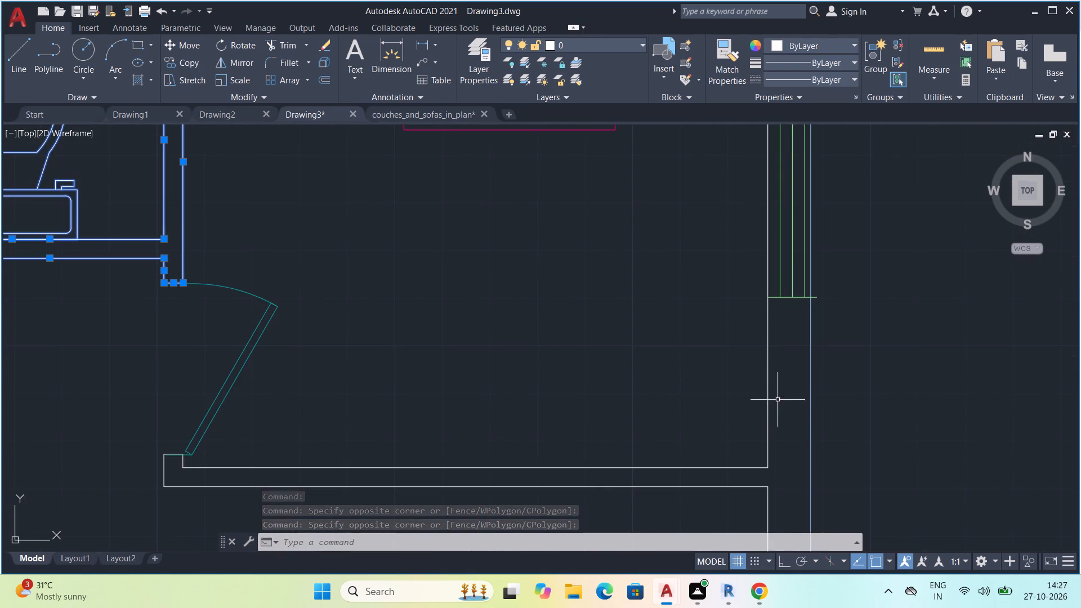
pyautogui.click(779, 400)
pyautogui.click(738, 389)
pyautogui.moveTo(789, 463); pyautogui.dragTo(771, 395, button='middle')
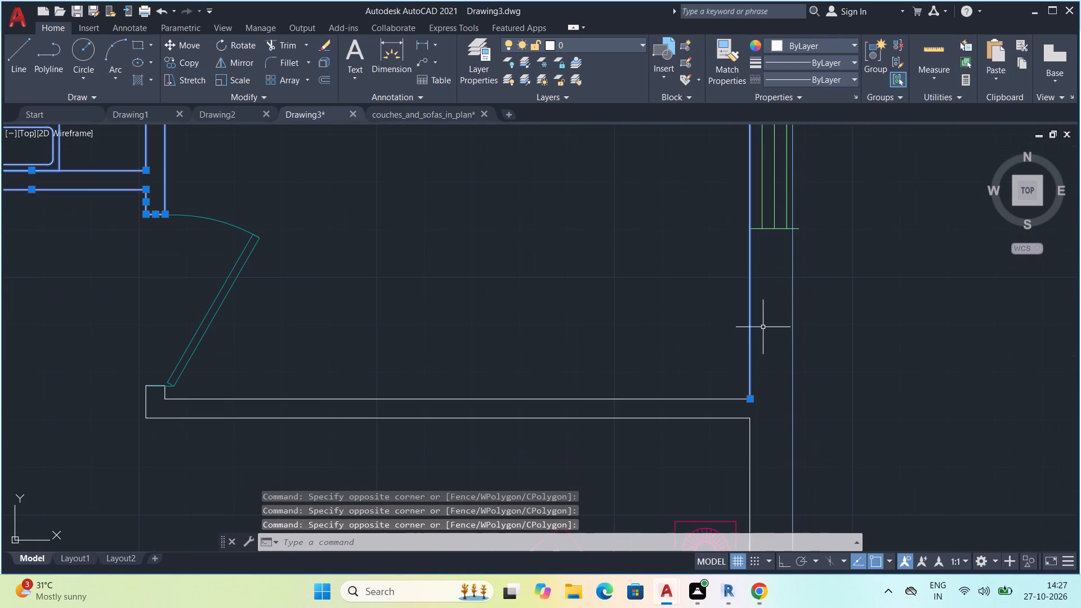
pyautogui.moveTo(782, 451); pyautogui.dragTo(767, 451)
pyautogui.click(651, 373)
# Add the three short end lines of the right bedroom's bottom wall, beside its door, to the selection.
pyautogui.scroll(-2, 651, 373)
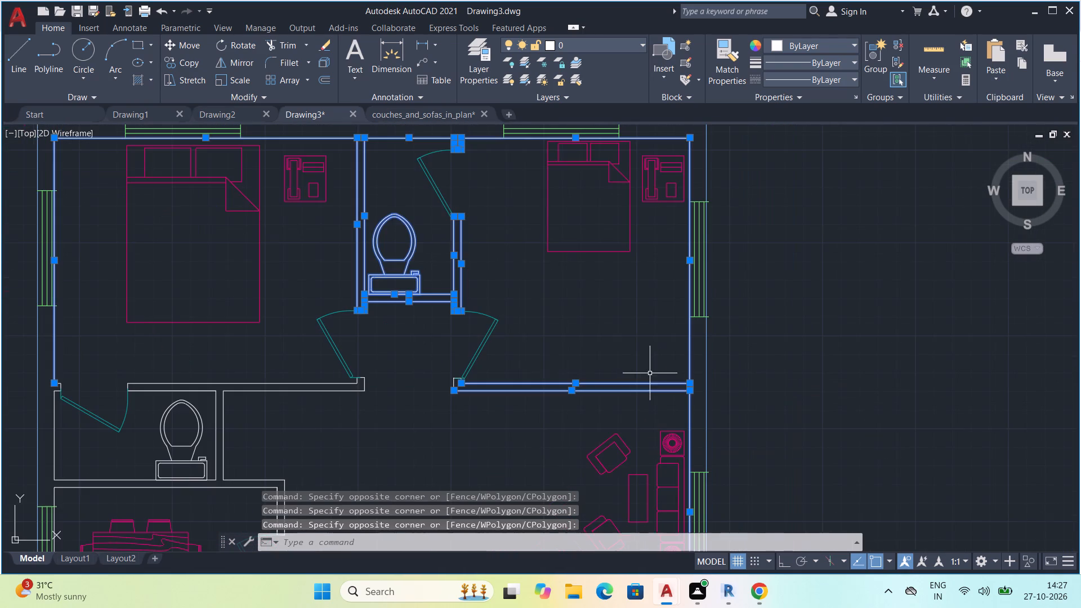
pyautogui.scroll(3, 488, 385)
pyautogui.moveTo(449, 347); pyautogui.dragTo(578, 344, button='middle')
pyautogui.scroll(3, 565, 346)
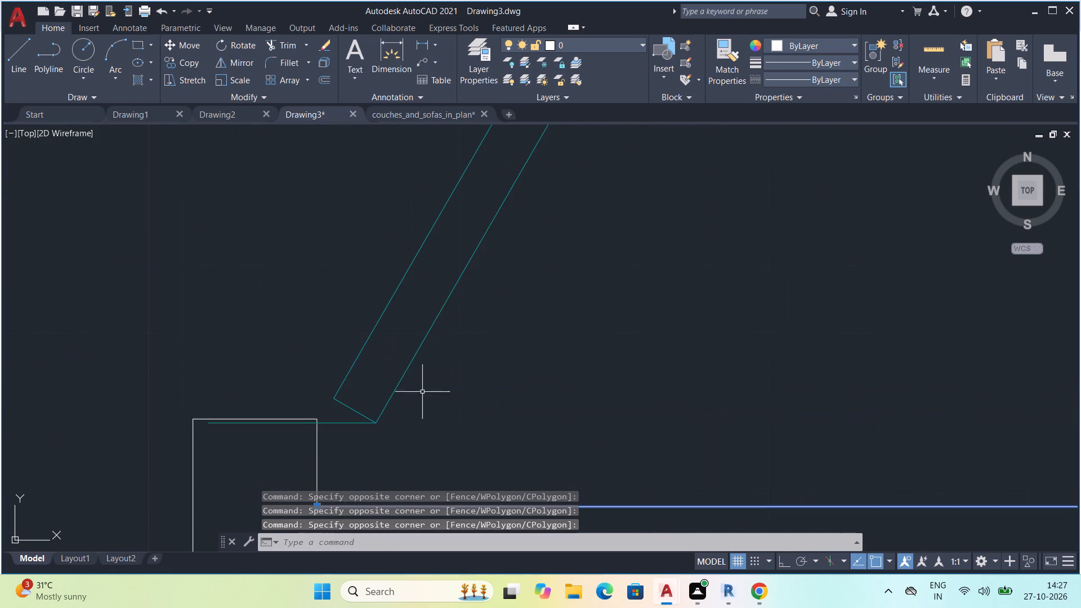
pyautogui.scroll(2, 297, 418)
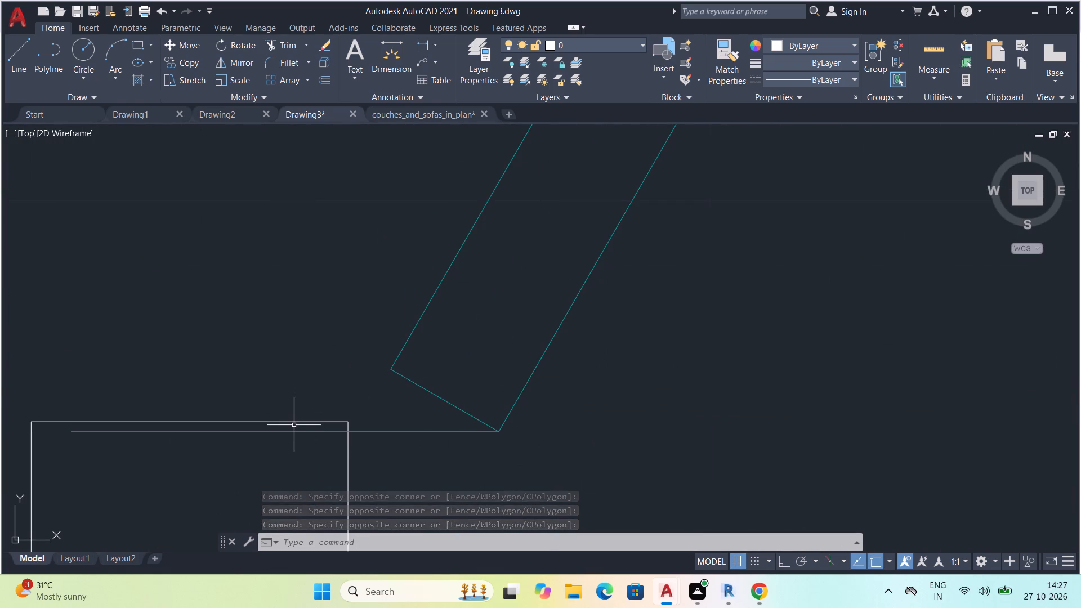
pyautogui.click(294, 425)
pyautogui.click(288, 414)
pyautogui.click(369, 482)
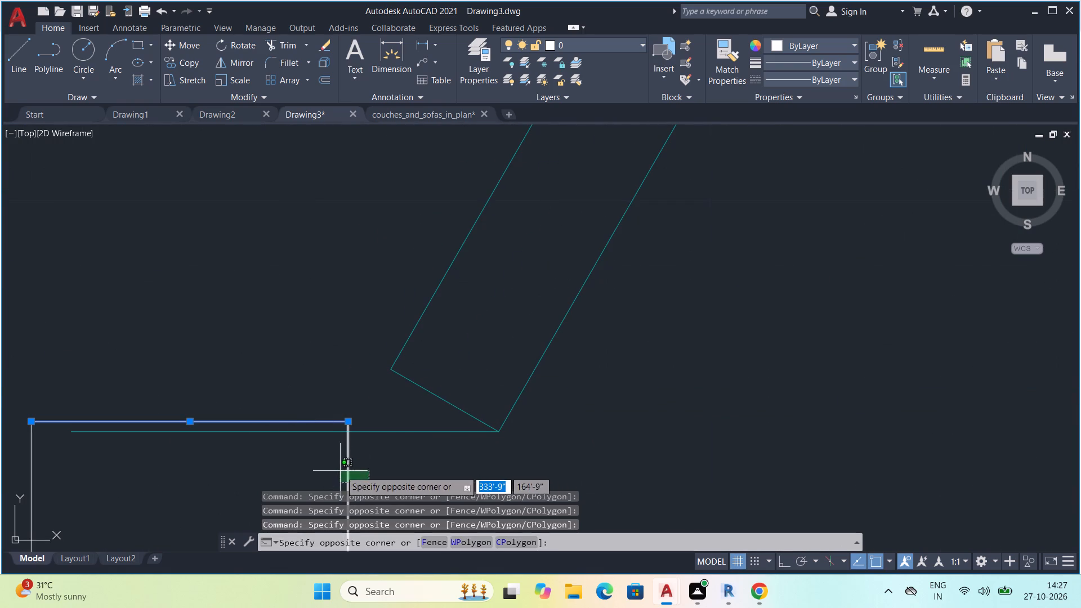
pyautogui.click(335, 470)
pyautogui.click(44, 464)
pyautogui.click(11, 453)
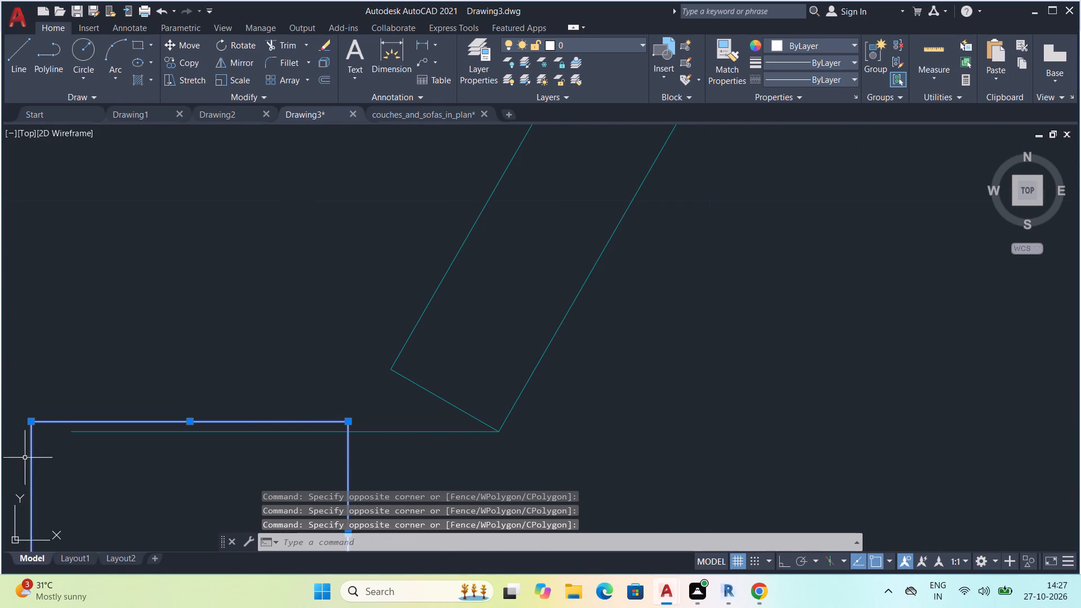
# Add both lines of the left bedroom's bottom wall and its three short end lines beside the door to the selection.
pyautogui.scroll(-2, 77, 481)
pyautogui.moveTo(119, 513); pyautogui.dragTo(240, 327, button='middle')
pyautogui.scroll(-2, 255, 325)
pyautogui.scroll(-2, 353, 374)
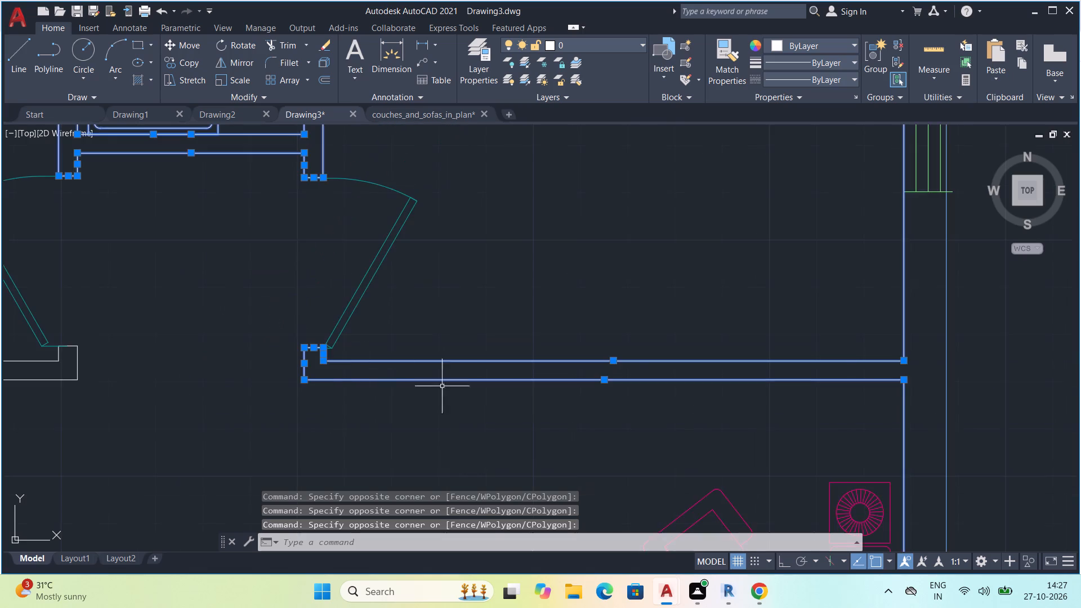
pyautogui.scroll(-2, 499, 397)
pyautogui.moveTo(594, 412); pyautogui.dragTo(607, 371, button='middle')
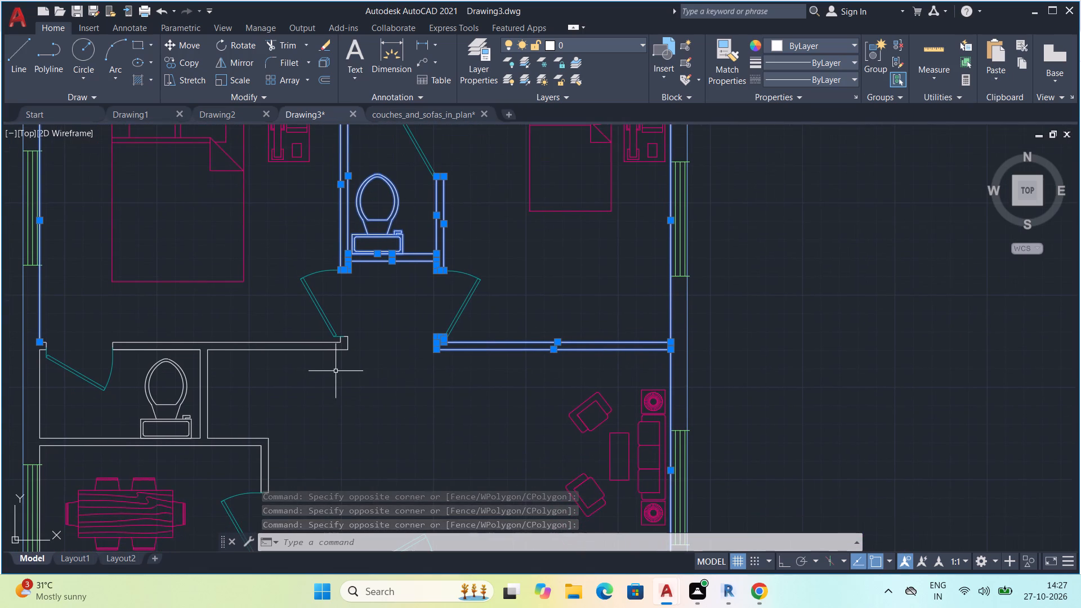
pyautogui.scroll(3, 337, 369)
pyautogui.moveTo(370, 366); pyautogui.dragTo(352, 328)
pyautogui.click(196, 258)
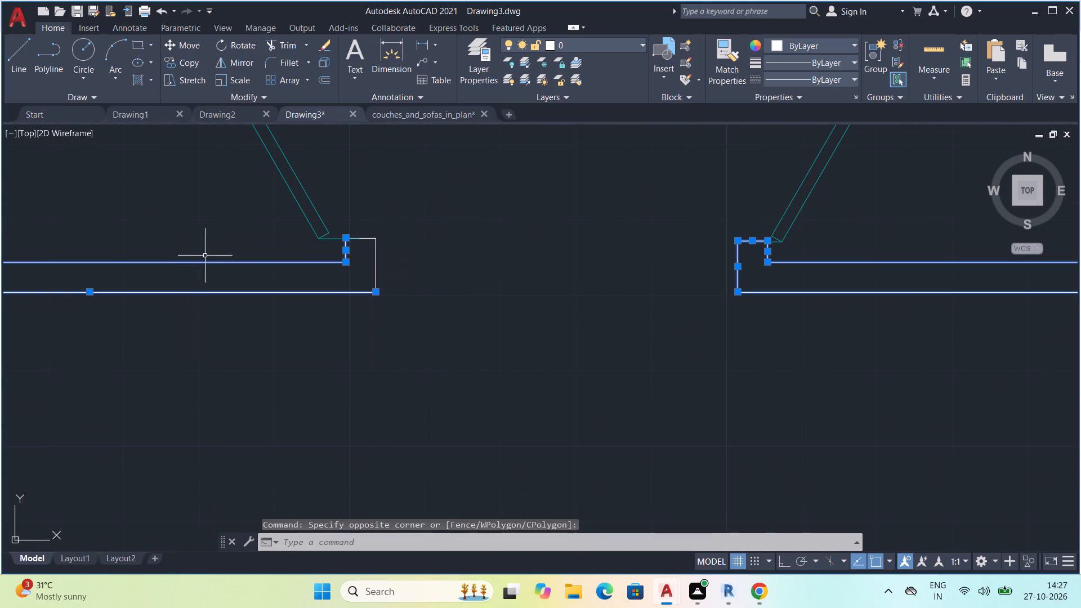
pyautogui.scroll(4, 376, 263)
pyautogui.click(413, 278)
pyautogui.click(315, 267)
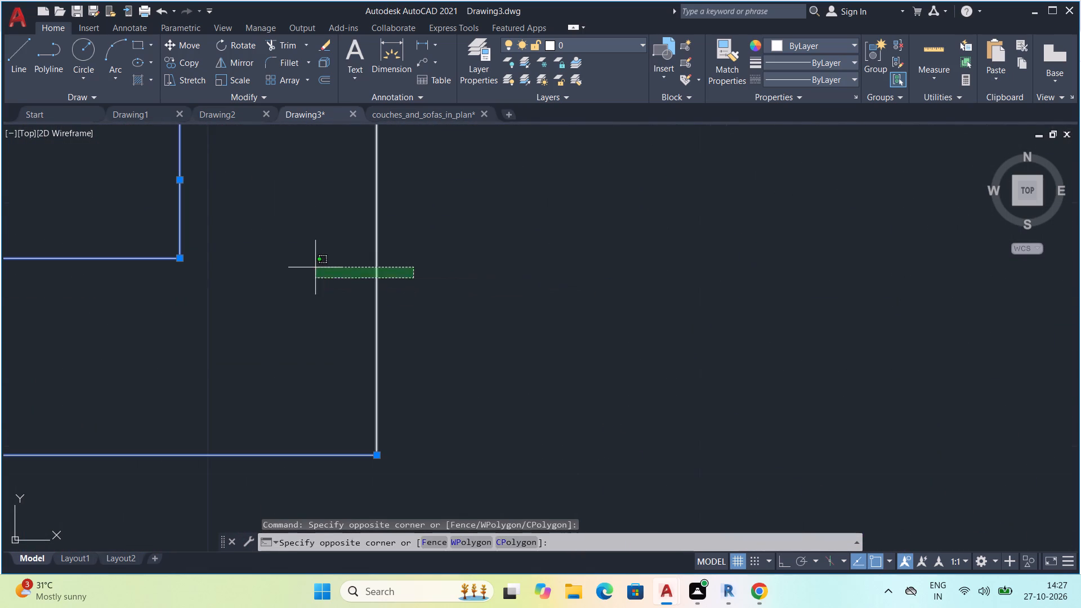
pyautogui.scroll(-2, 335, 258)
pyautogui.moveTo(328, 248); pyautogui.dragTo(368, 339, button='middle')
pyautogui.scroll(3, 372, 325)
pyautogui.moveTo(363, 307); pyautogui.dragTo(381, 389, button='middle')
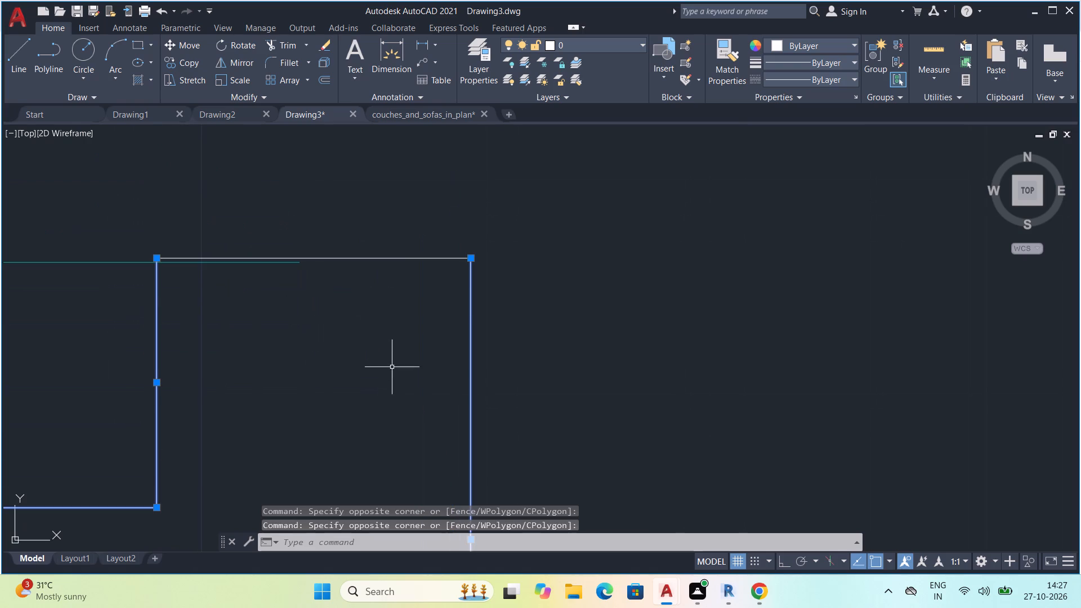
pyautogui.moveTo(394, 329); pyautogui.dragTo(394, 299)
pyautogui.click(378, 230)
# Add the lower bathroom's top wall line, both lines of its right-hand wall and its toilet to the selection.
pyautogui.scroll(-5, 380, 300)
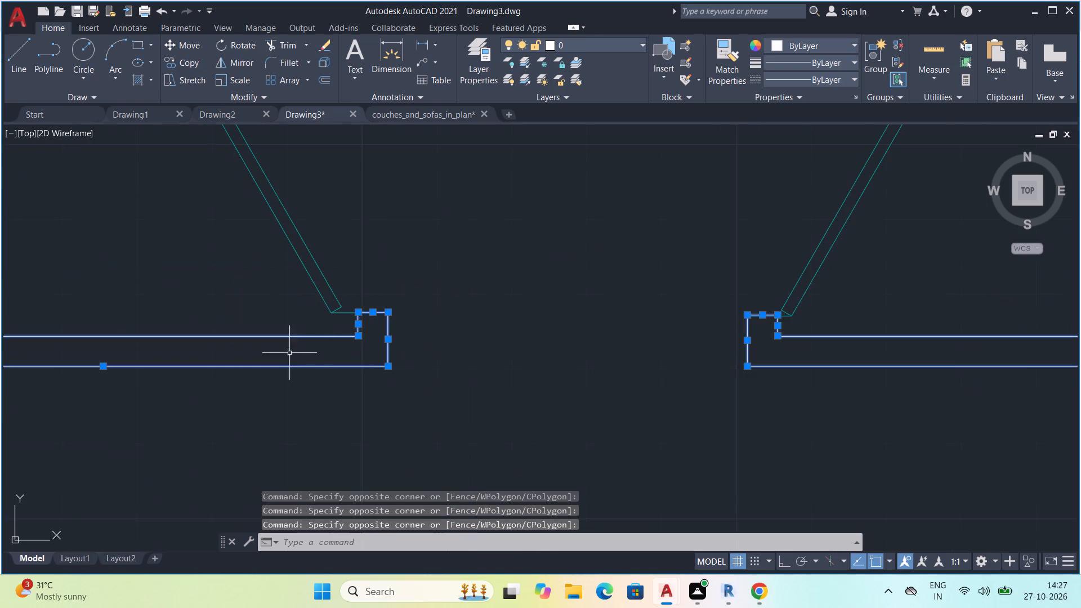
pyautogui.scroll(-2, 173, 277)
pyautogui.moveTo(172, 269); pyautogui.dragTo(334, 272, button='middle')
pyautogui.scroll(2, 163, 327)
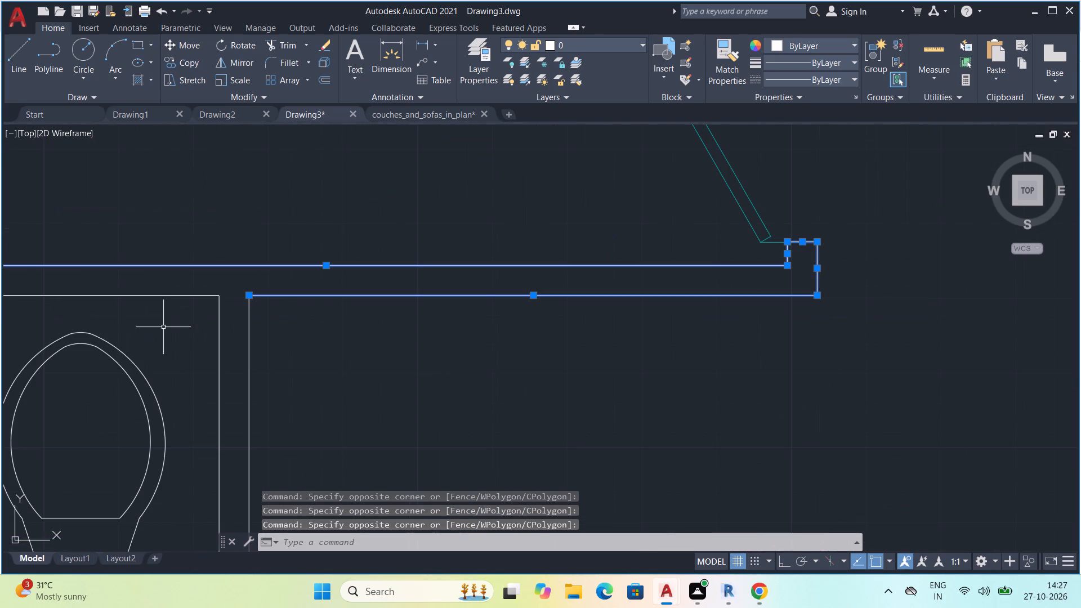
pyautogui.moveTo(163, 327); pyautogui.dragTo(154, 313)
pyautogui.doubleClick(137, 283)
pyautogui.moveTo(297, 368); pyautogui.dragTo(249, 357)
pyautogui.click(169, 333)
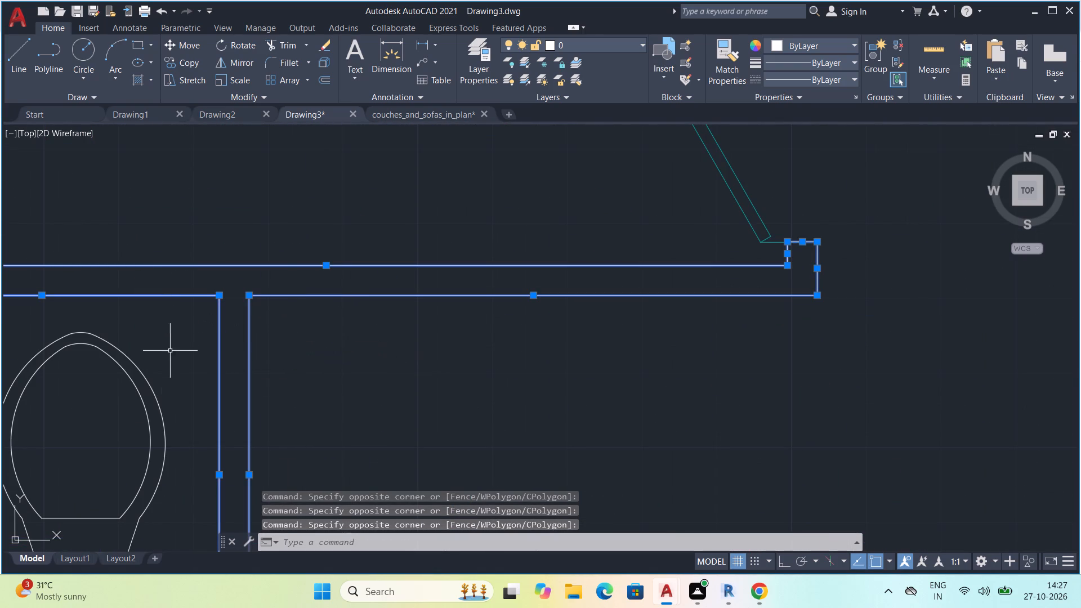
pyautogui.moveTo(179, 403); pyautogui.dragTo(173, 397)
pyautogui.click(110, 375)
# Add the two vertical lines of the short wall above the dining area's door to the selection.
pyautogui.scroll(-3, 120, 372)
pyautogui.moveTo(285, 414); pyautogui.dragTo(351, 293, button='middle')
pyautogui.scroll(3, 293, 366)
pyautogui.moveTo(296, 362); pyautogui.dragTo(288, 355)
pyautogui.click(180, 292)
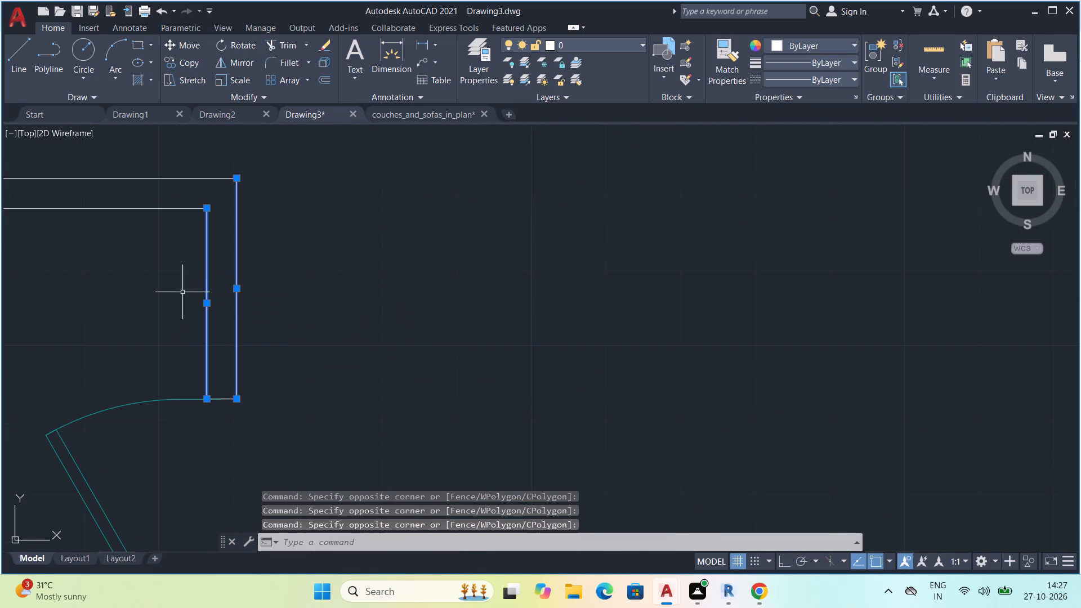
# Add both lines of the lower bathroom's bottom wall and its left wall line to the selection.
pyautogui.scroll(-4, 257, 287)
pyautogui.click(174, 278)
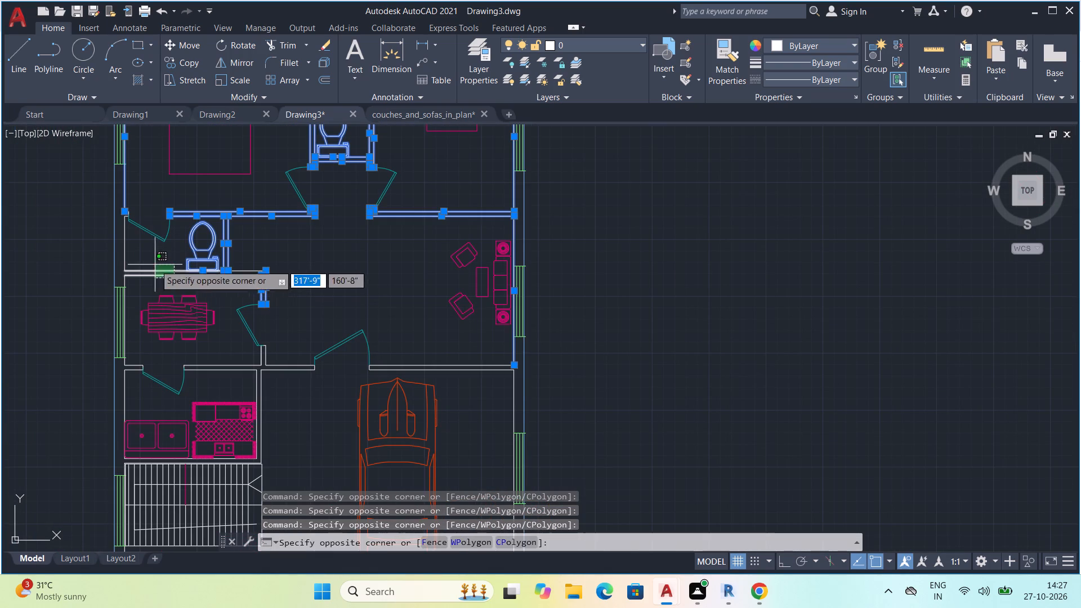
pyautogui.click(155, 265)
pyautogui.click(144, 258)
pyautogui.click(119, 248)
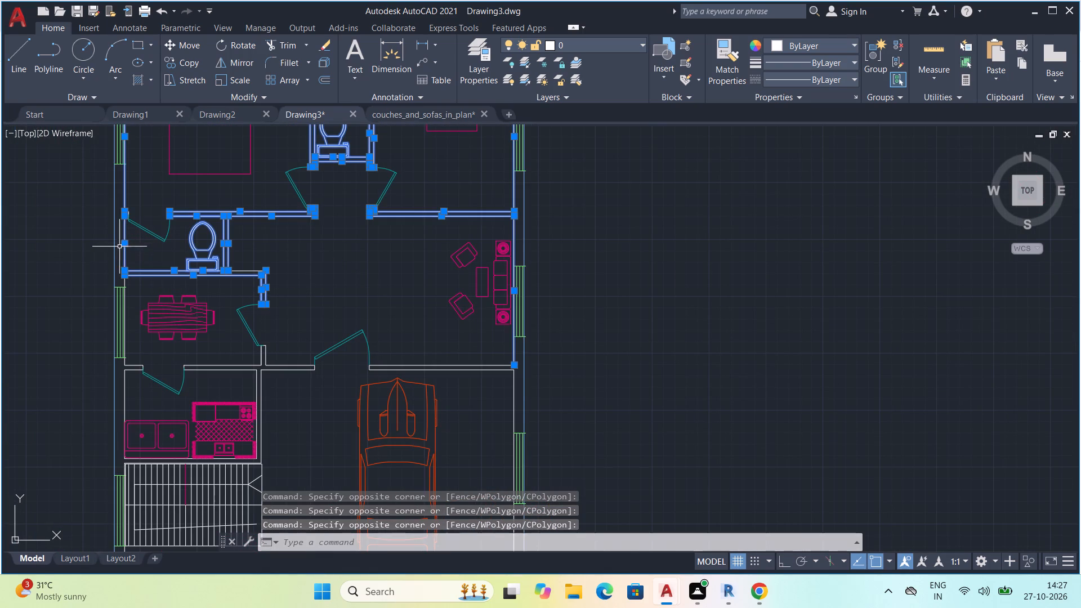
# Add the wall lines meeting between the dining area, kitchen and car porch, plus the short wall-end line below the dining door, to the selection.
pyautogui.scroll(3, 199, 345)
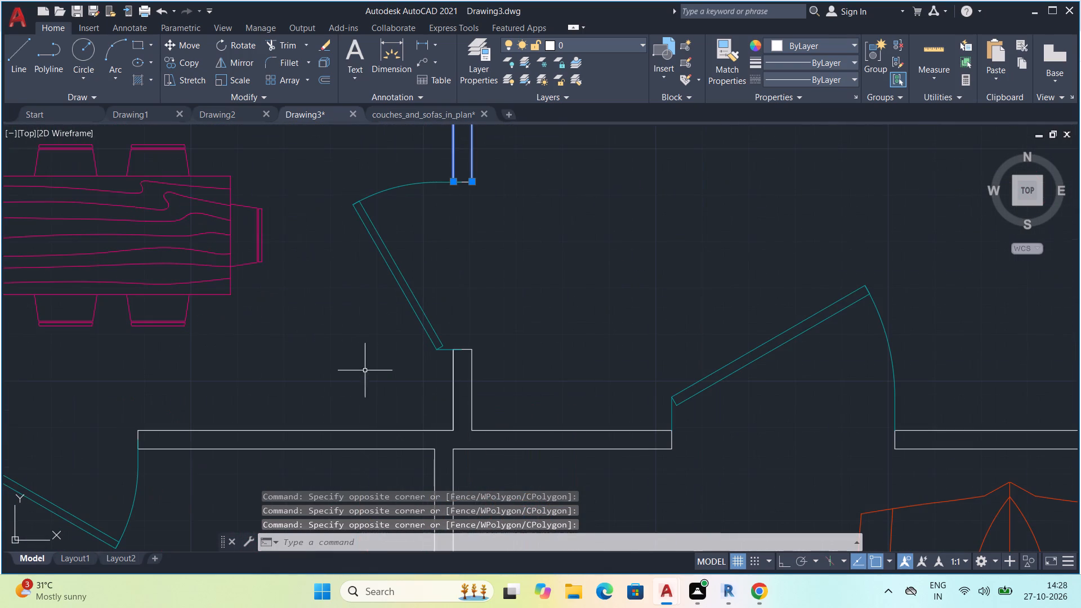
pyautogui.moveTo(550, 470); pyautogui.dragTo(542, 470)
pyautogui.doubleClick(402, 416)
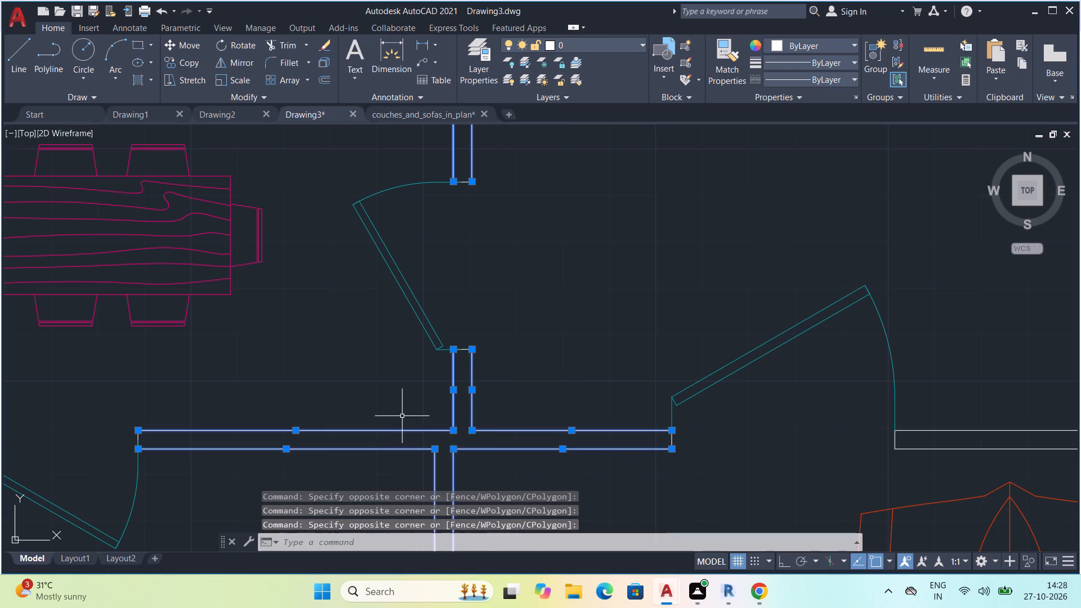
pyautogui.scroll(4, 516, 391)
pyautogui.moveTo(416, 292); pyautogui.dragTo(512, 421, button='middle')
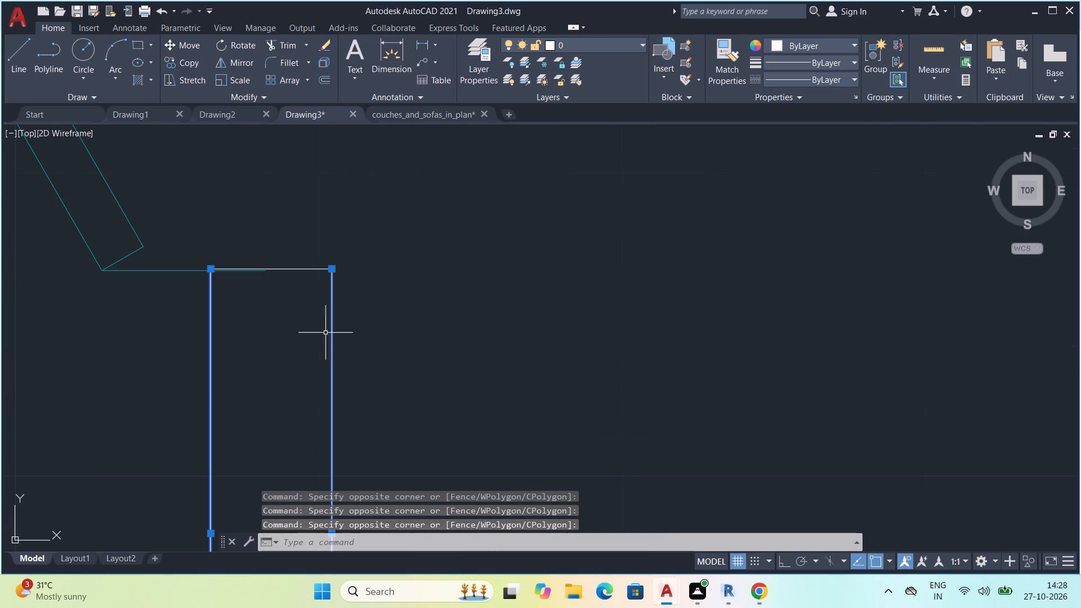
pyautogui.moveTo(290, 303); pyautogui.dragTo(290, 298)
pyautogui.click(293, 254)
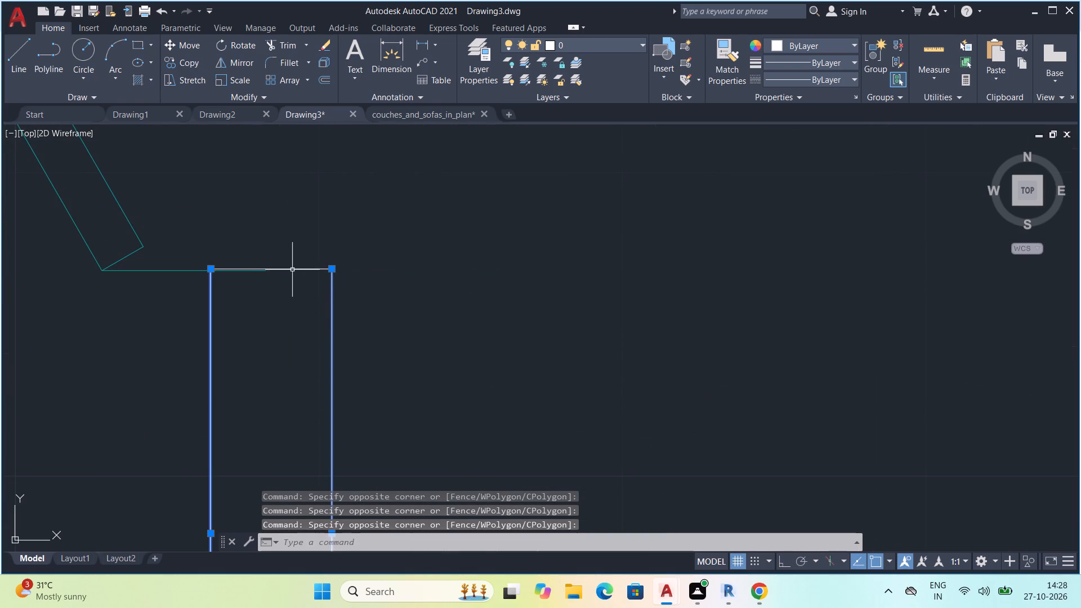
pyautogui.click(292, 269)
pyautogui.scroll(-1, 293, 285)
pyautogui.scroll(-2, 484, 396)
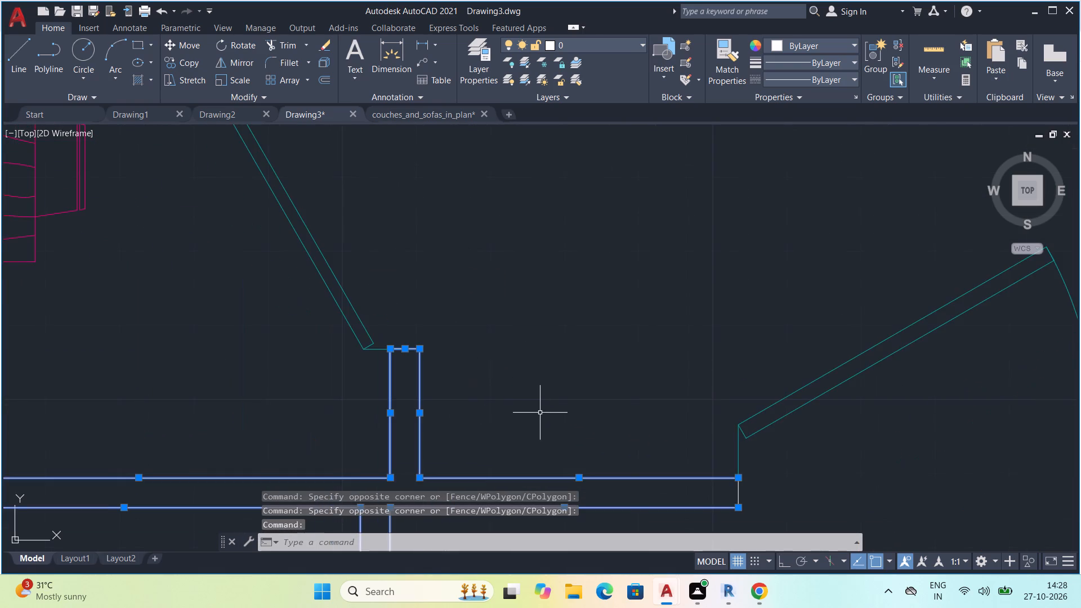
# Add the short wall-end line left of the car porch's inner door to the selection.
pyautogui.moveTo(540, 413); pyautogui.dragTo(453, 256, button='middle')
pyautogui.scroll(2, 601, 341)
pyautogui.moveTo(818, 341); pyautogui.dragTo(796, 339)
pyautogui.click(703, 327)
# Add the kitchen's left wall line to the selection.
pyautogui.scroll(-2, 785, 328)
pyautogui.scroll(-3, 870, 346)
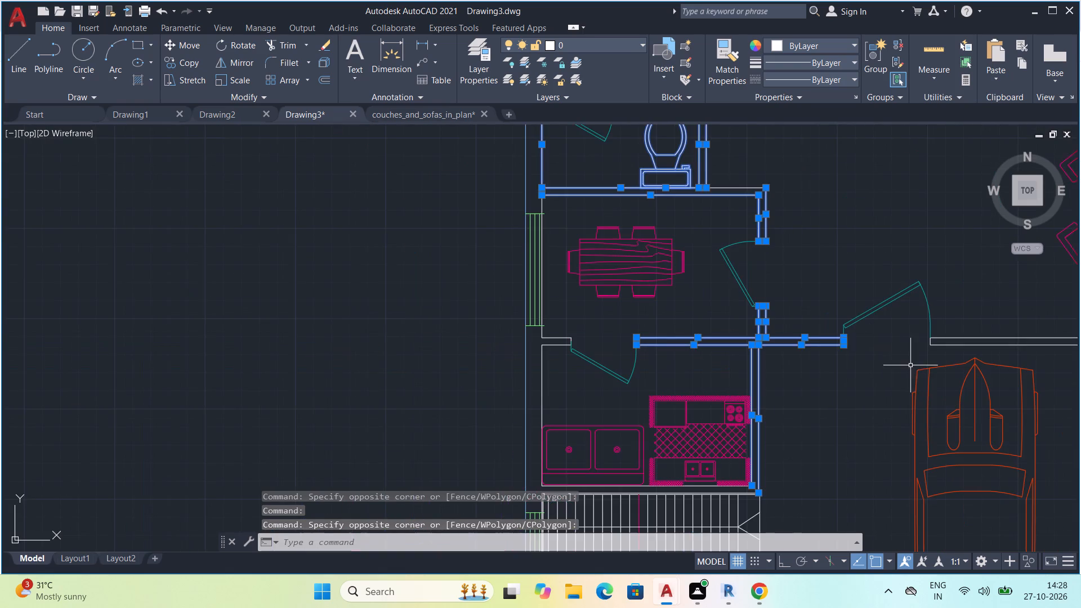
pyautogui.moveTo(908, 365); pyautogui.dragTo(698, 371, button='middle')
pyautogui.scroll(1, 326, 381)
pyautogui.moveTo(386, 403); pyautogui.dragTo(361, 383)
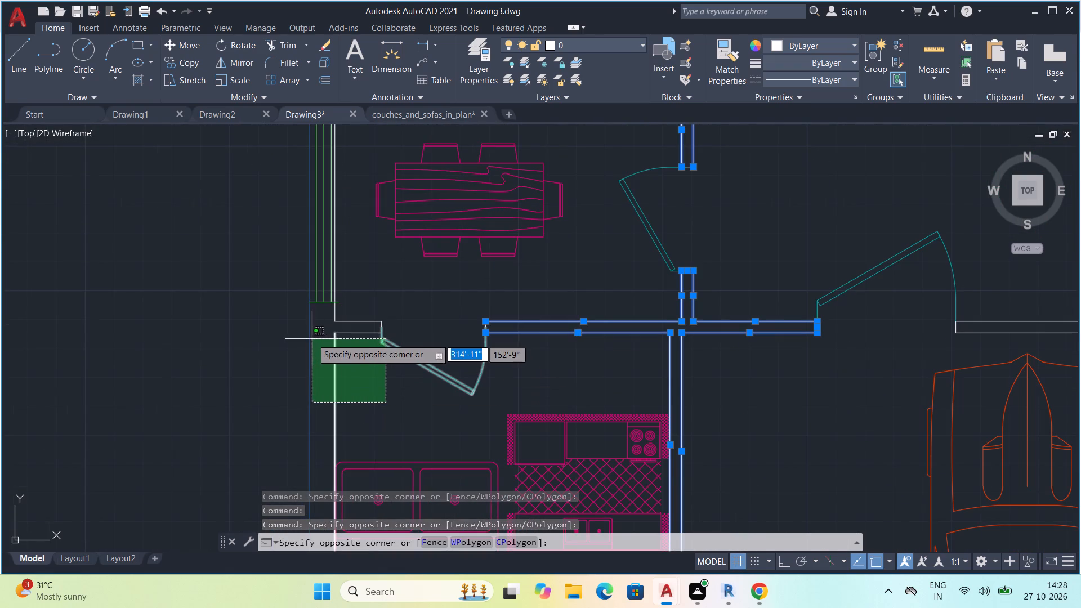
pyautogui.doubleClick(332, 370)
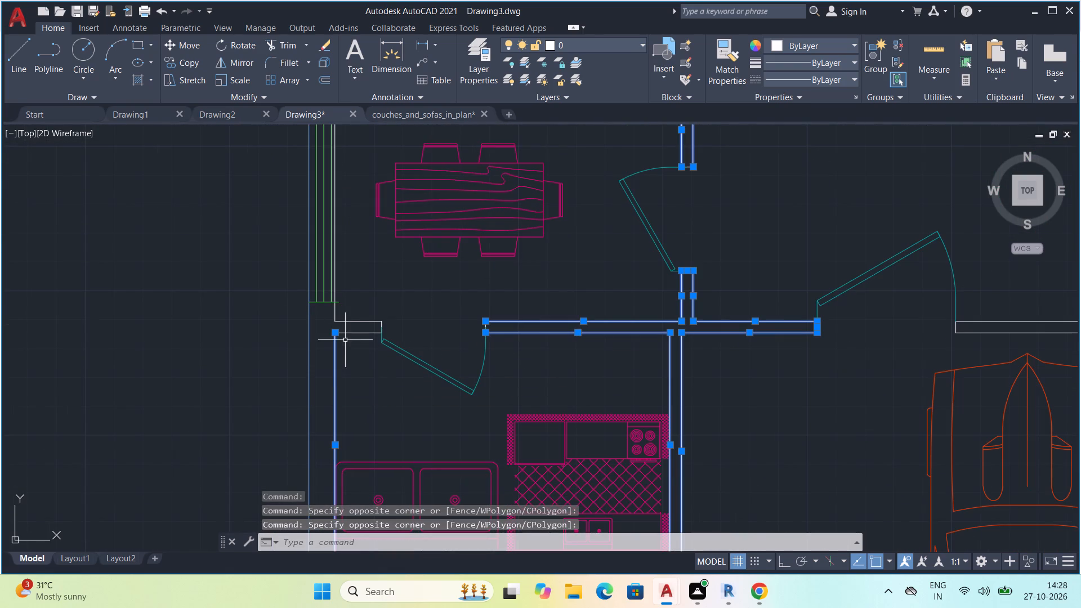
# Add both lines and the end line of the short wall left of the kitchen door, plus the dining area's left wall line, to the selection.
pyautogui.click(350, 330)
pyautogui.click(354, 345)
pyautogui.click(355, 351)
pyautogui.moveTo(355, 350); pyautogui.dragTo(353, 341)
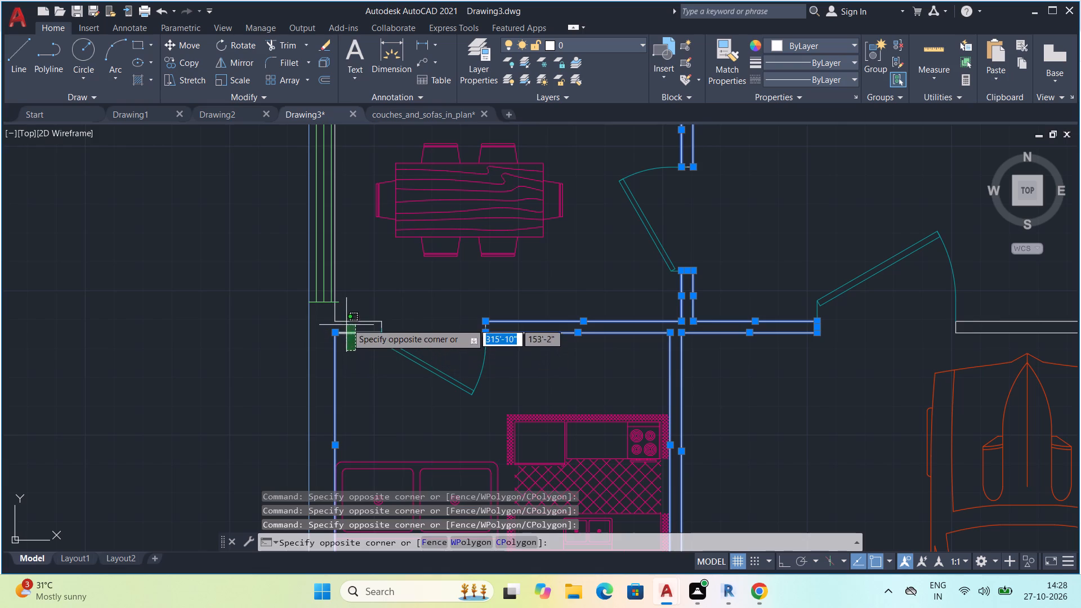
pyautogui.click(350, 311)
pyautogui.scroll(4, 351, 317)
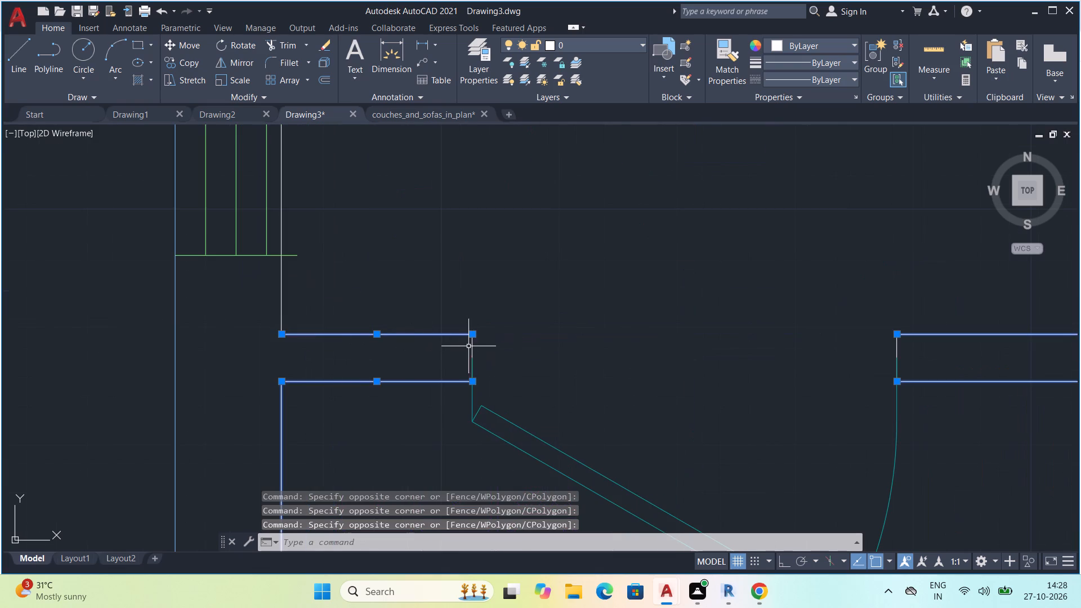
pyautogui.click(474, 346)
pyautogui.scroll(2, 295, 298)
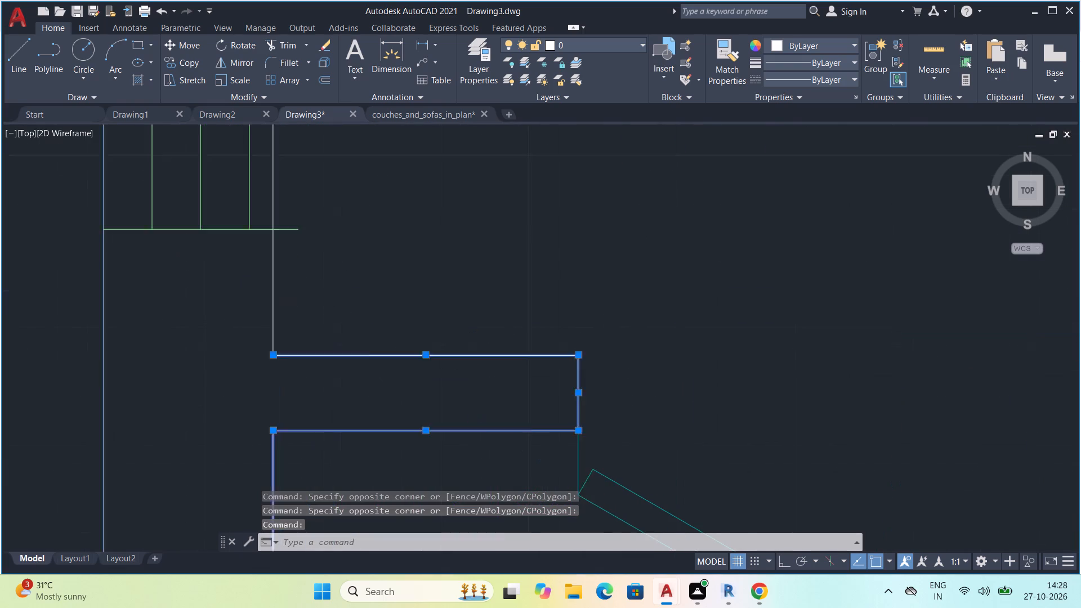
pyautogui.moveTo(312, 298); pyautogui.dragTo(309, 293)
pyautogui.click(209, 264)
# Add both lines of the wall above the car and the short end line at its door opening to the selection.
pyautogui.scroll(-6, 262, 279)
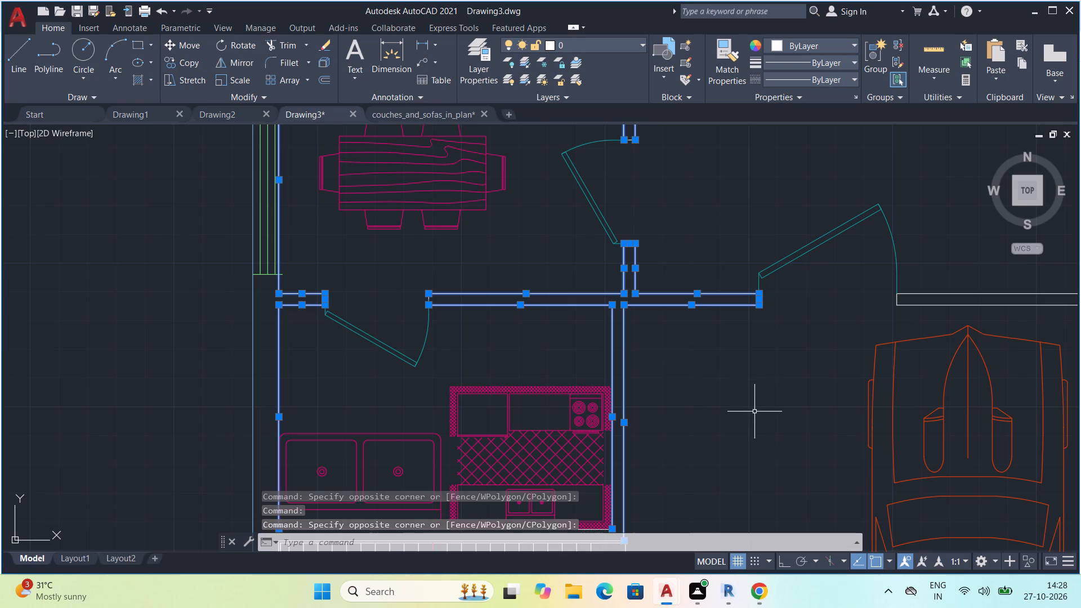
pyautogui.moveTo(754, 412); pyautogui.dragTo(508, 406, button='middle')
pyautogui.moveTo(888, 355); pyautogui.dragTo(862, 347)
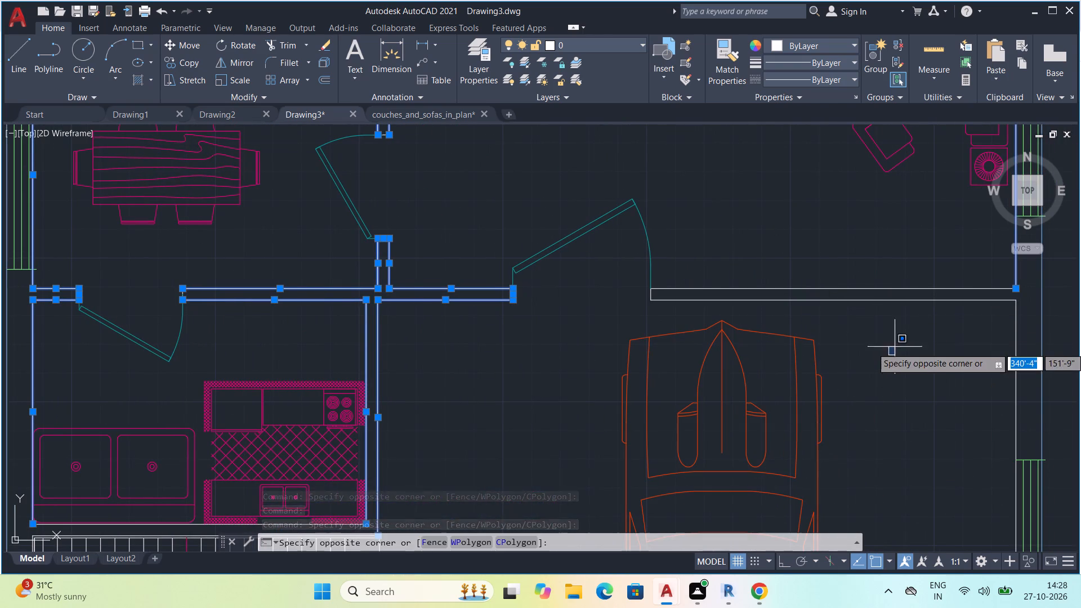
pyautogui.click(870, 261)
pyautogui.scroll(1, 917, 336)
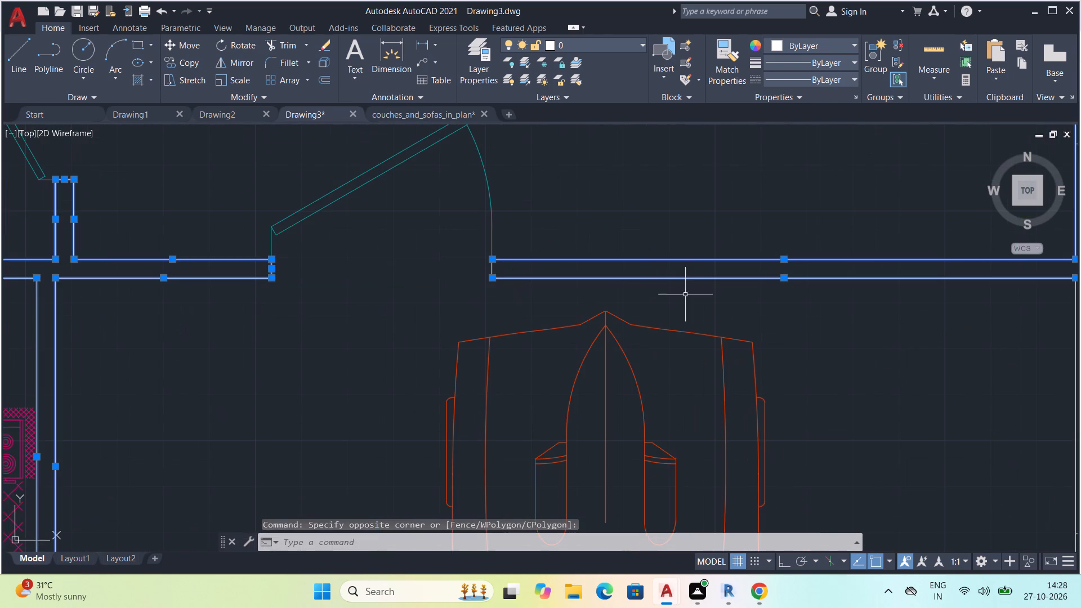
pyautogui.scroll(4, 533, 292)
pyautogui.doubleClick(320, 167)
pyautogui.moveTo(223, 173); pyautogui.dragTo(229, 173)
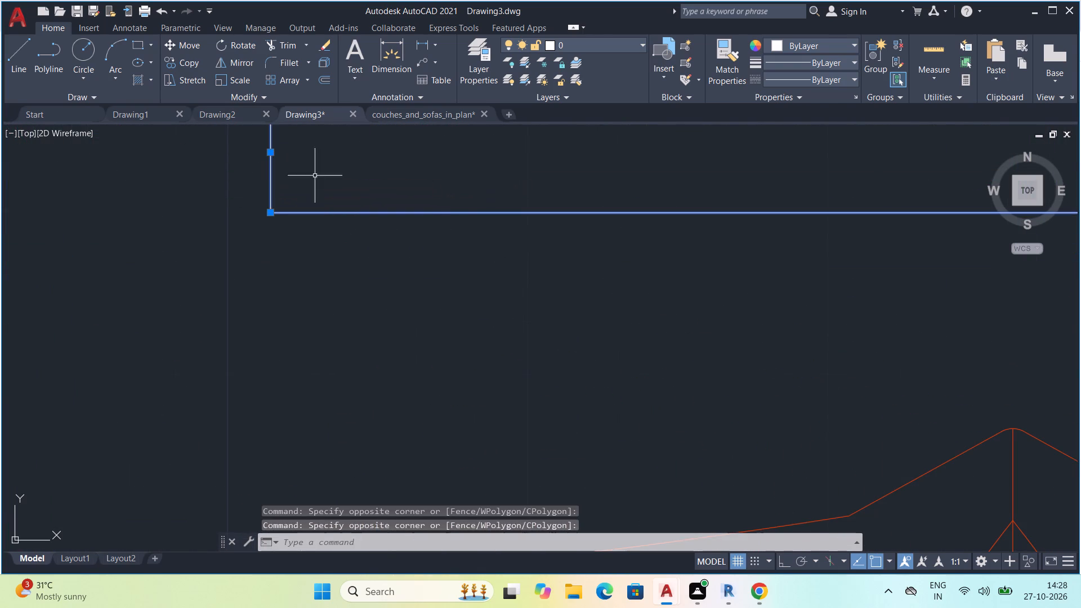
# Add the inner line of the car porch's right-hand wall to the selection.
pyautogui.scroll(-6, 441, 184)
pyautogui.scroll(1, 676, 238)
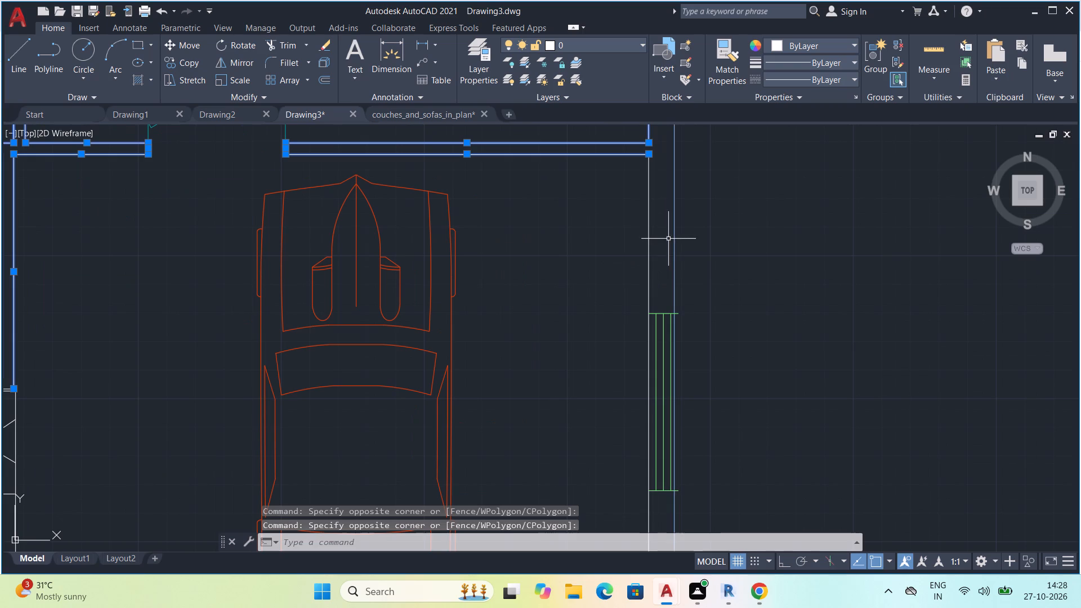
pyautogui.click(668, 239)
pyautogui.click(635, 239)
# Add the inner line and the short end line of the bottom wall right of the main gate to the selection.
pyautogui.scroll(-3, 617, 254)
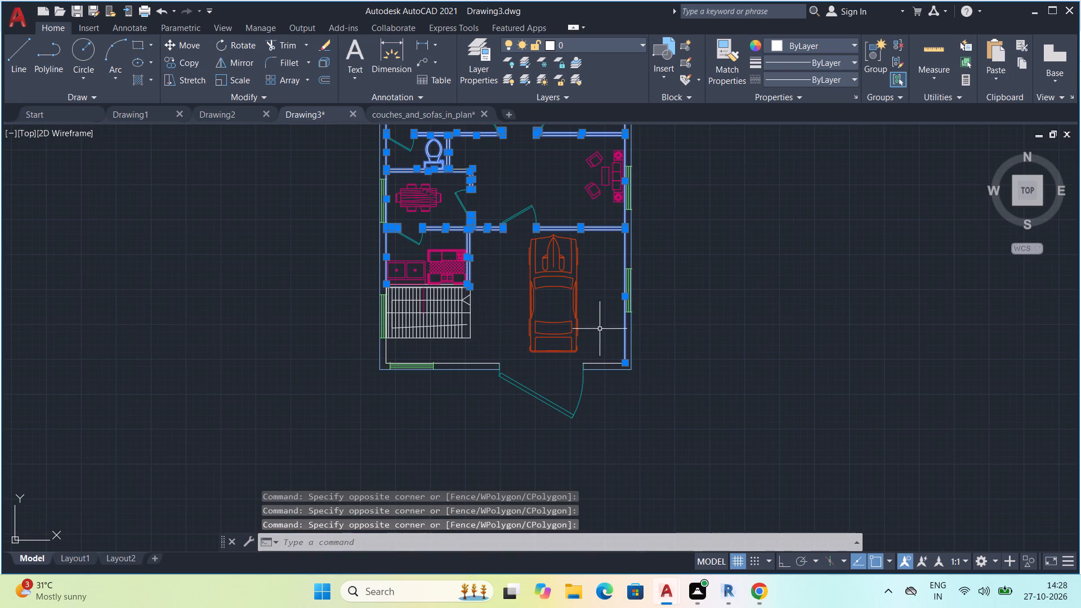
pyautogui.moveTo(602, 342); pyautogui.dragTo(601, 275, button='middle')
pyautogui.scroll(4, 561, 292)
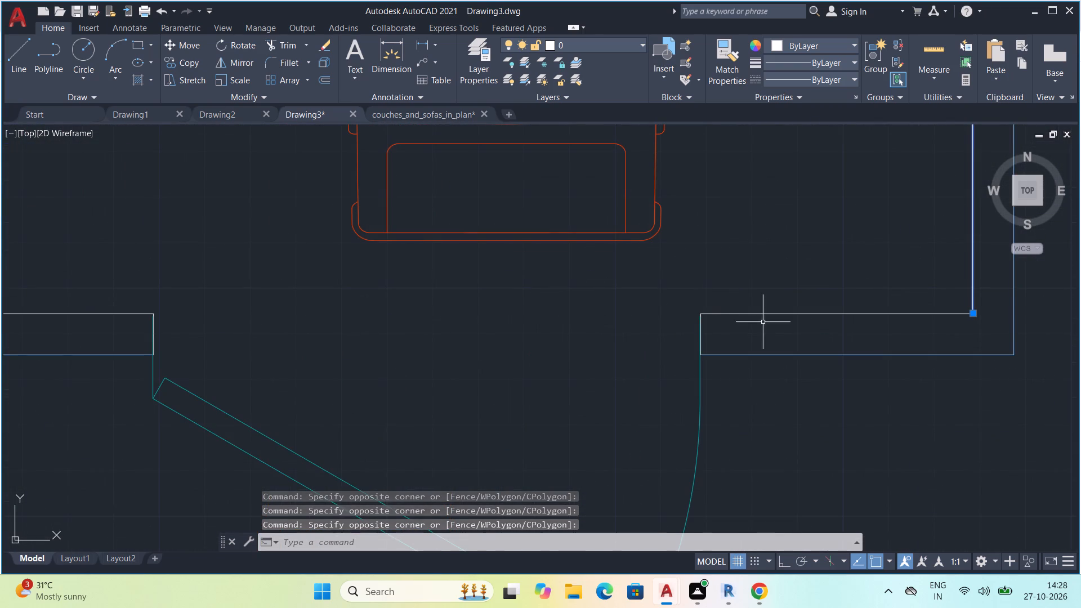
pyautogui.click(778, 325)
pyautogui.click(756, 281)
pyautogui.scroll(6, 743, 324)
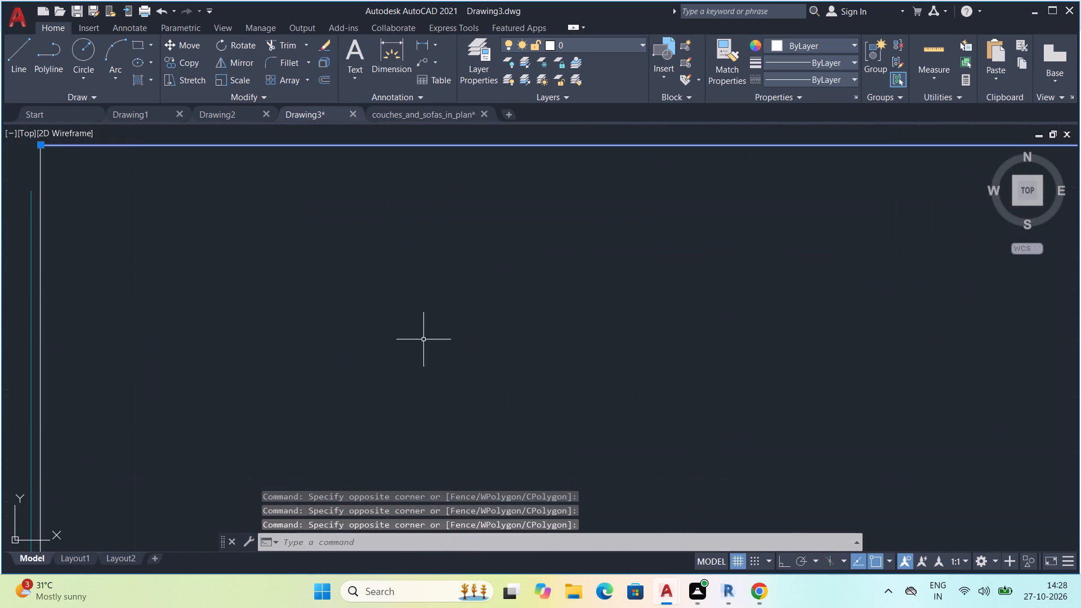
pyautogui.moveTo(368, 319); pyautogui.dragTo(582, 366, button='middle')
pyautogui.moveTo(327, 234); pyautogui.dragTo(298, 222)
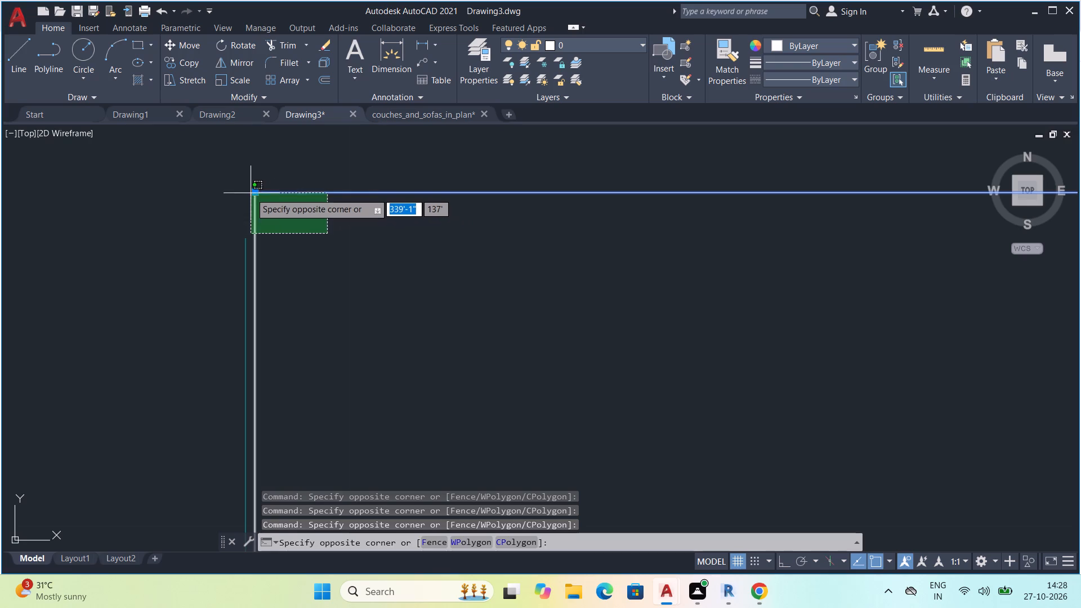
pyautogui.click(250, 196)
# Add the inner line of the bottom wall left of the main gate to the selection.
pyautogui.scroll(-5, 292, 237)
pyautogui.scroll(-1, 191, 235)
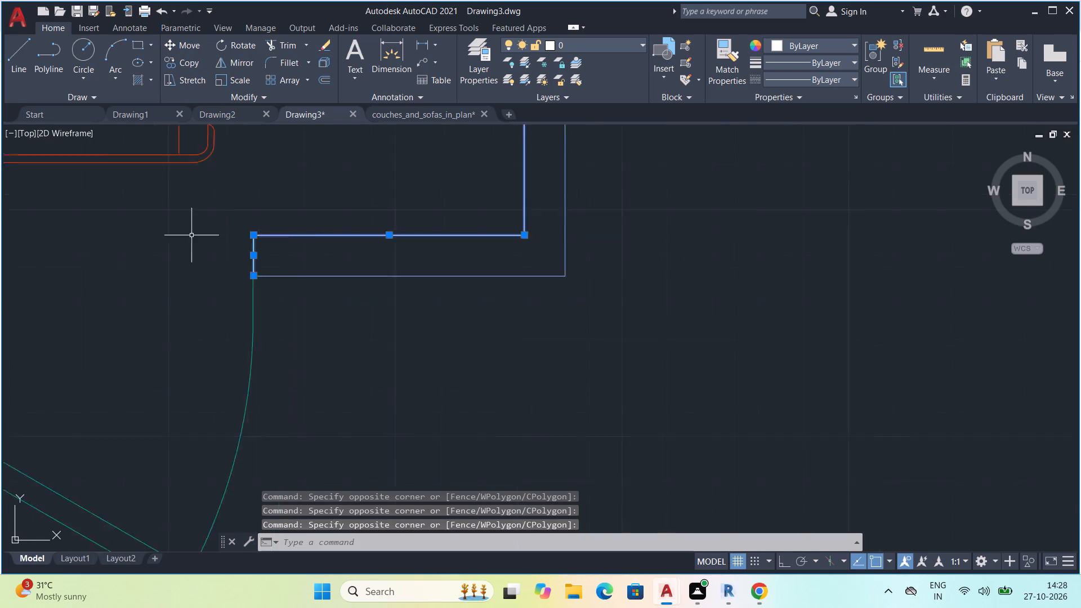
pyautogui.scroll(-1, 191, 235)
pyautogui.moveTo(175, 245); pyautogui.dragTo(610, 334, button='middle')
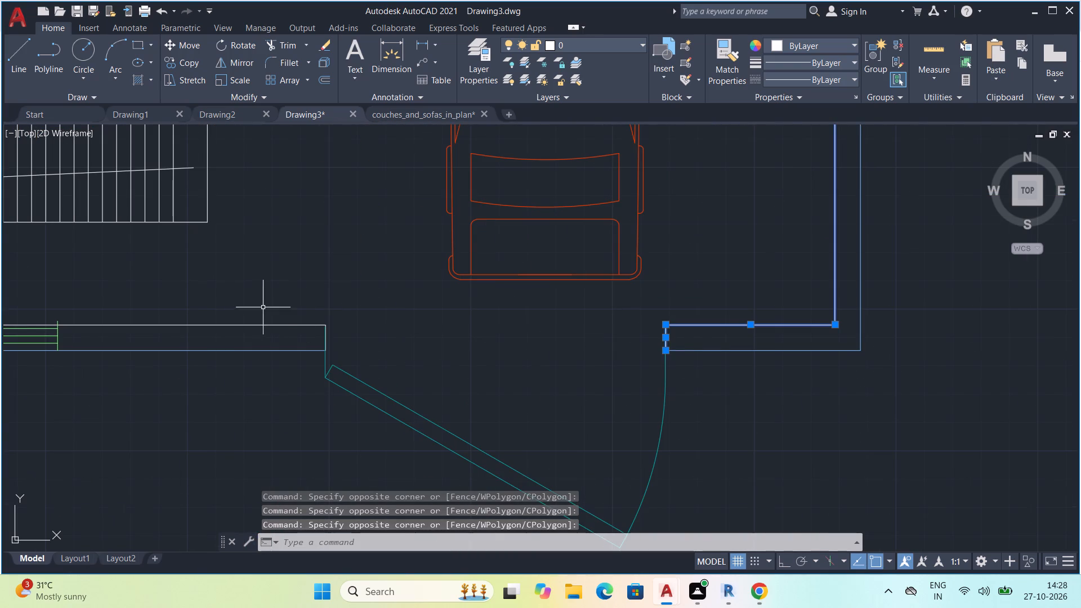
pyautogui.click(261, 341)
pyautogui.click(221, 306)
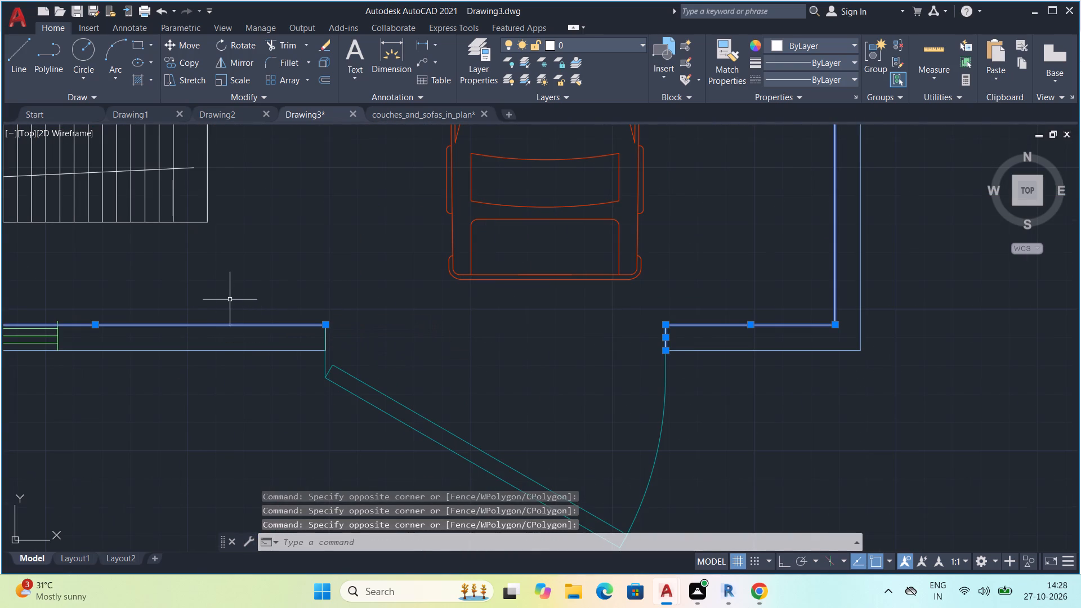
# Add the whole staircase below the kitchen to the selection with a crossing window reaching its left edge.
pyautogui.scroll(-2, 197, 272)
pyautogui.moveTo(181, 270); pyautogui.dragTo(600, 425, button='middle')
pyautogui.scroll(3, 573, 399)
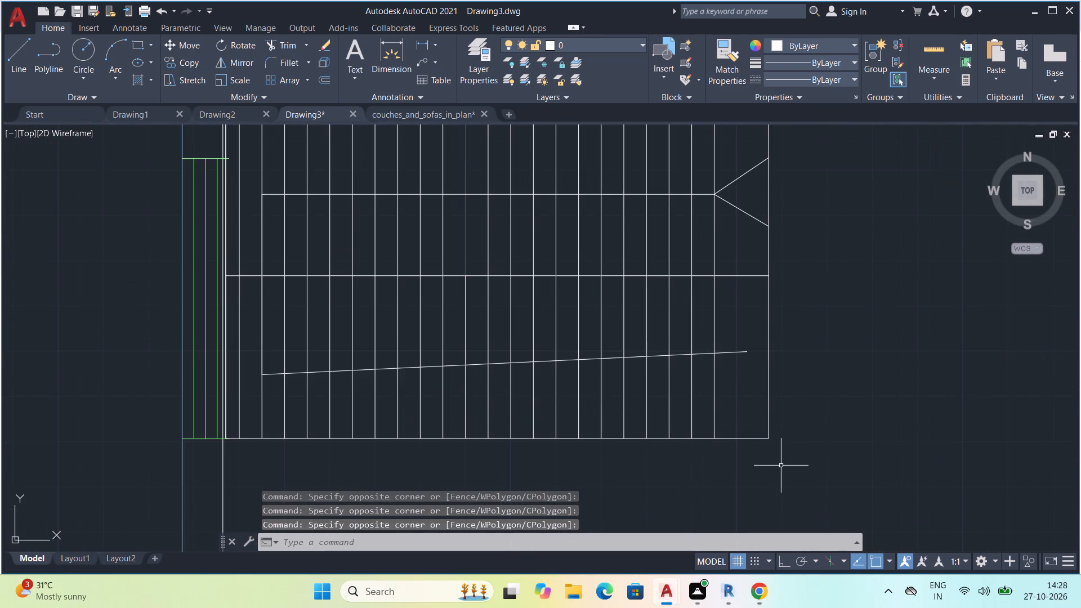
pyautogui.moveTo(810, 455); pyautogui.dragTo(781, 450)
pyautogui.scroll(-1, 273, 155)
pyautogui.moveTo(271, 155); pyautogui.dragTo(286, 227, button='middle')
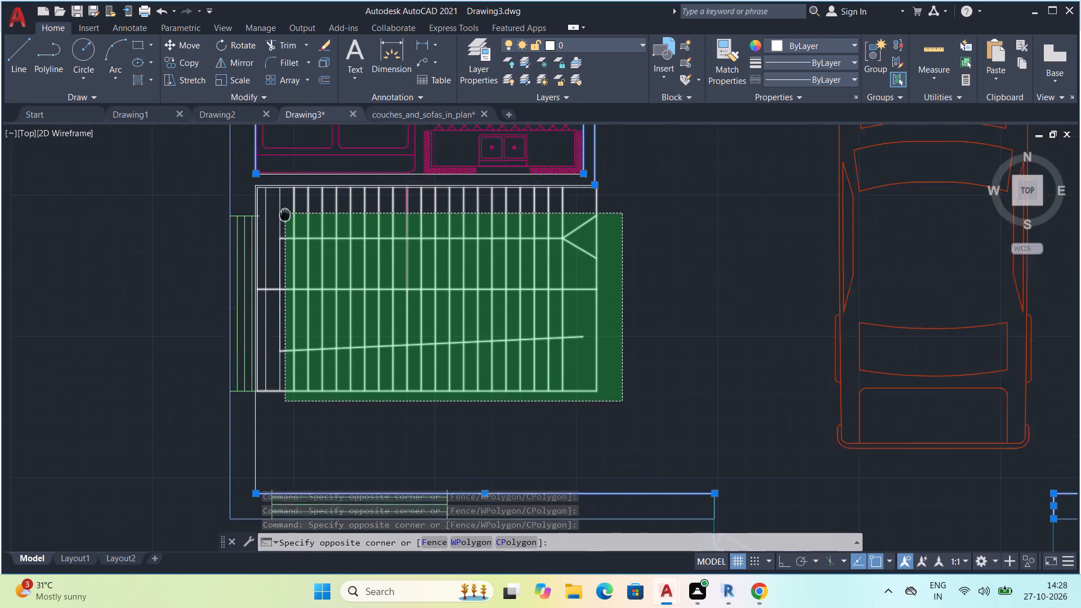
pyautogui.moveTo(286, 227); pyautogui.dragTo(282, 328, button='middle')
pyautogui.click(252, 298)
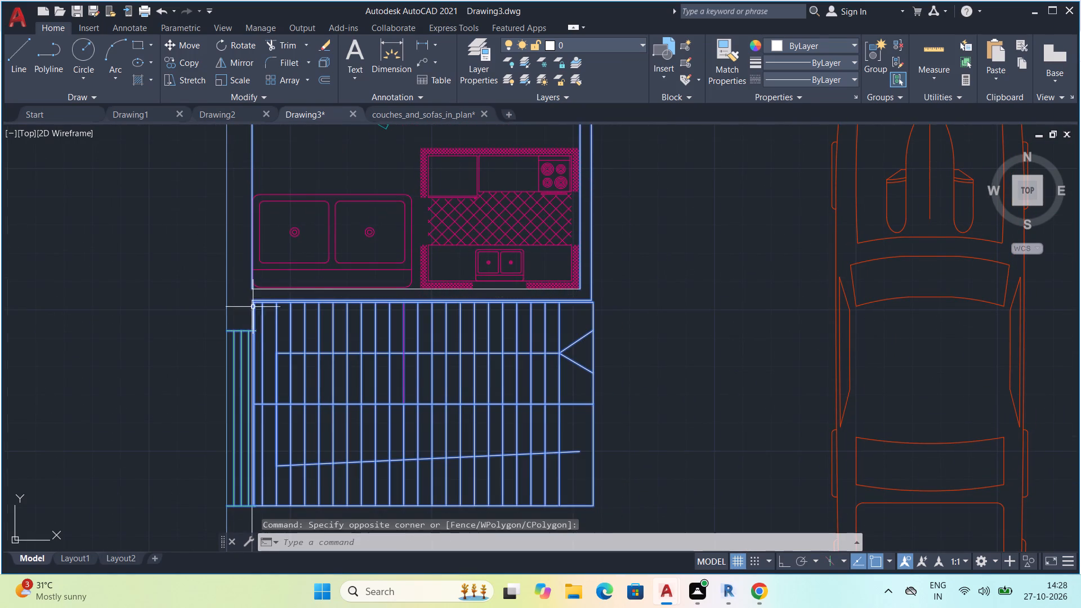
# Assign the selected walls, toilets and staircase to the INWER WALL layer and set that layer's color to index 51.
pyautogui.scroll(-3, 469, 387)
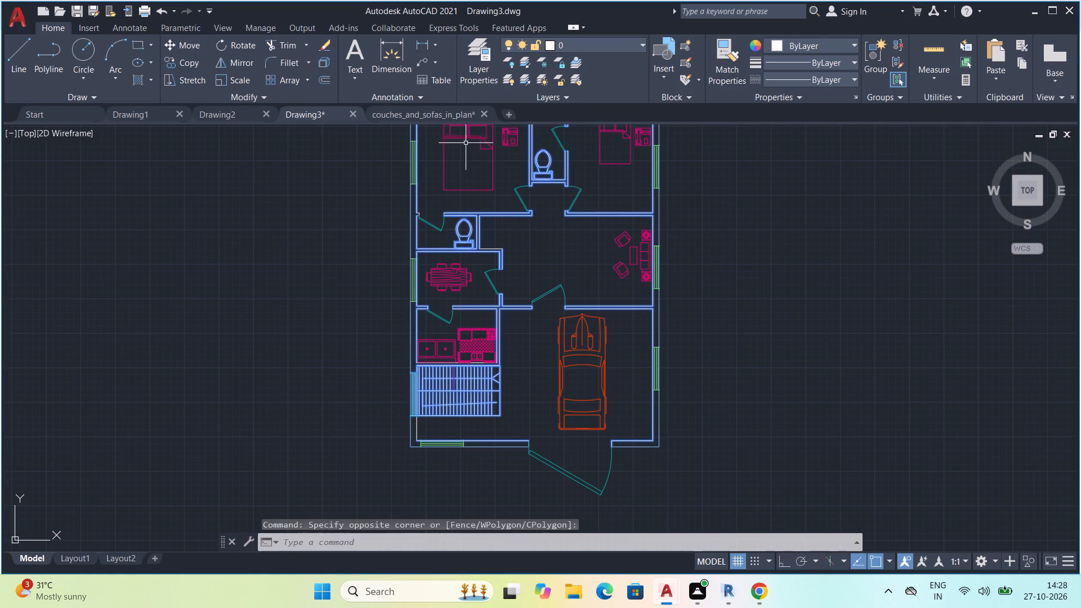
pyautogui.click(552, 46)
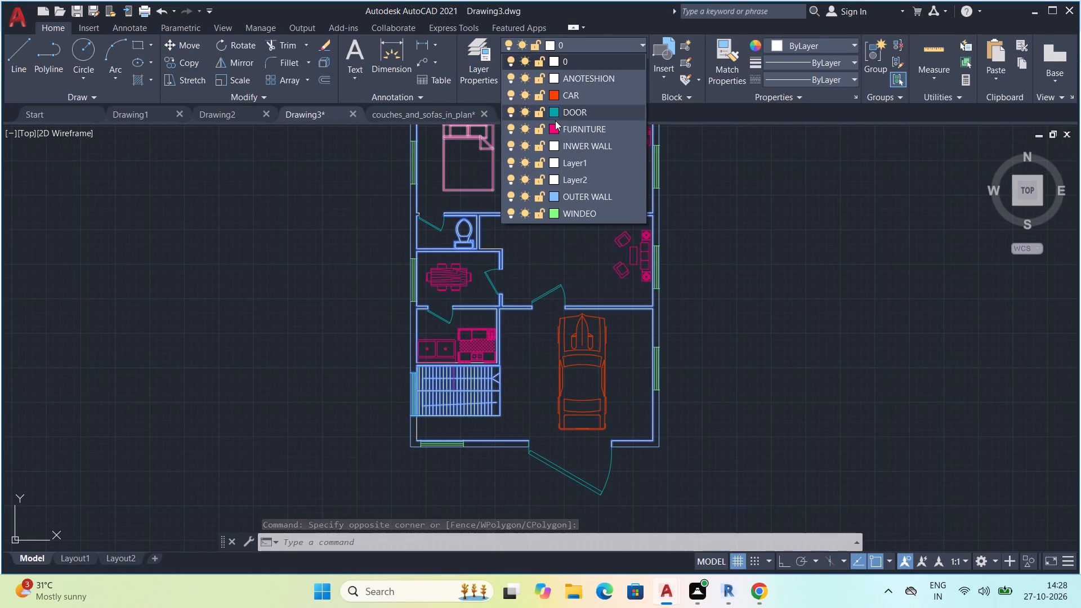
pyautogui.click(555, 146)
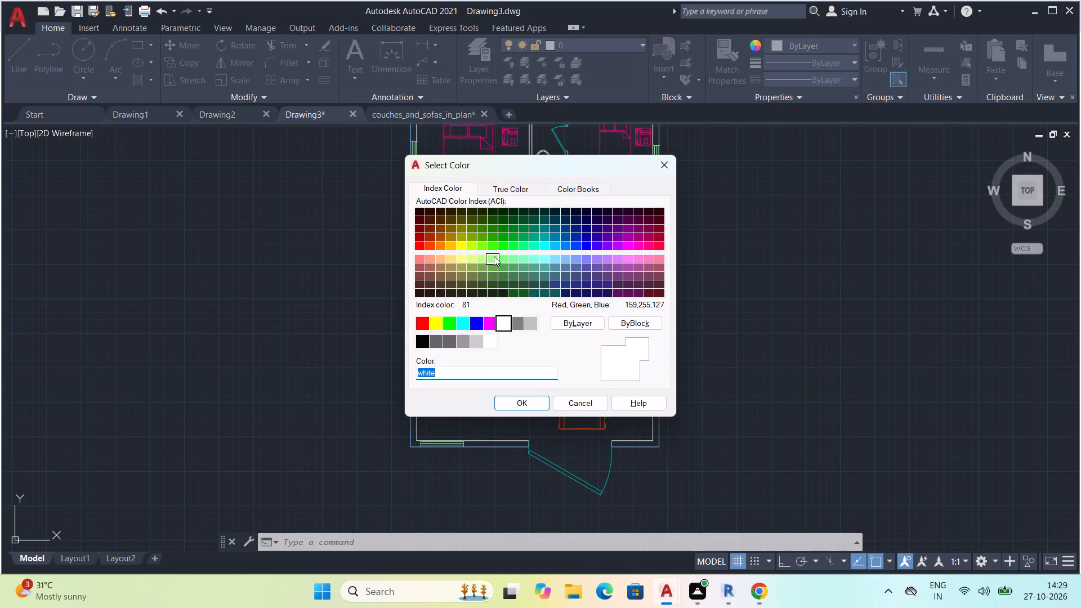
pyautogui.click(494, 256)
pyautogui.click(461, 258)
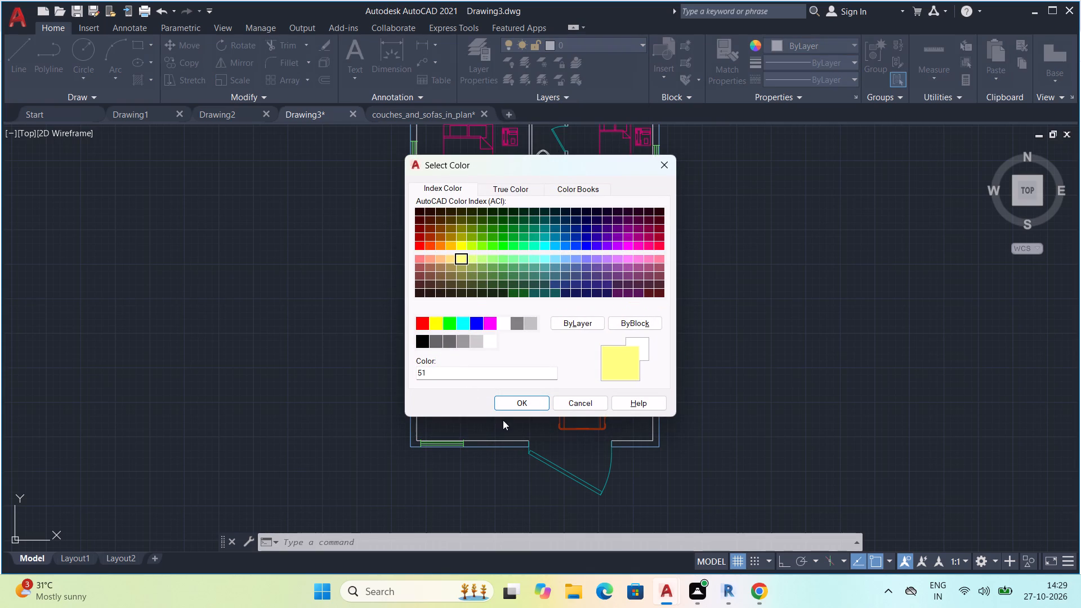
pyautogui.click(510, 402)
pyautogui.press('Escape')
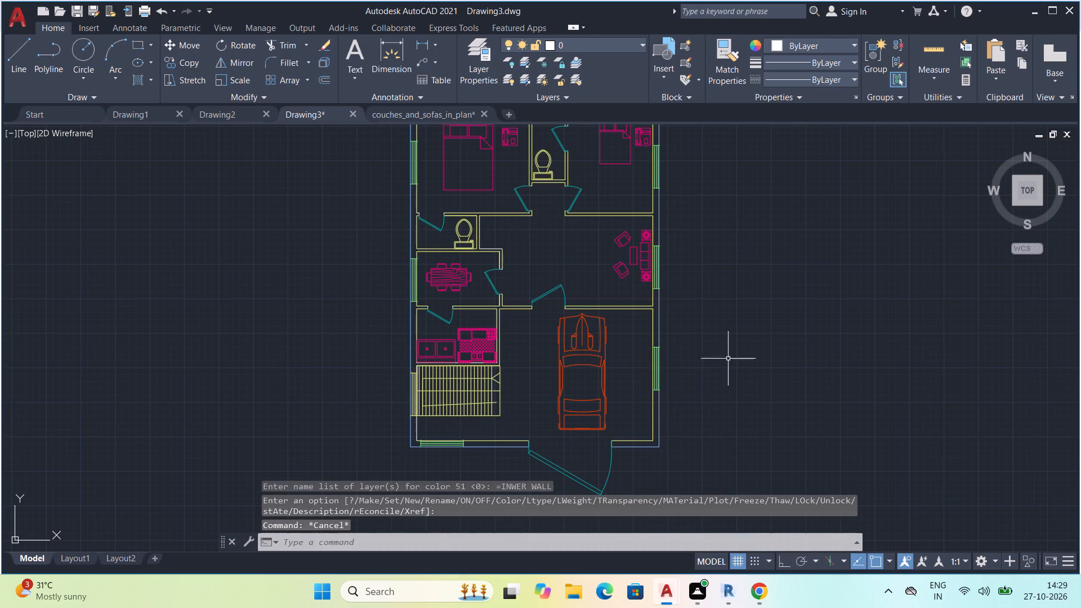
# Add the multiline text "BED ROOM" below the bed in the upper-right bedroom.
pyautogui.scroll(-2, 721, 341)
pyautogui.moveTo(744, 332); pyautogui.dragTo(659, 363, button='middle')
pyautogui.scroll(2, 648, 359)
pyautogui.moveTo(599, 376); pyautogui.dragTo(604, 338, button='middle')
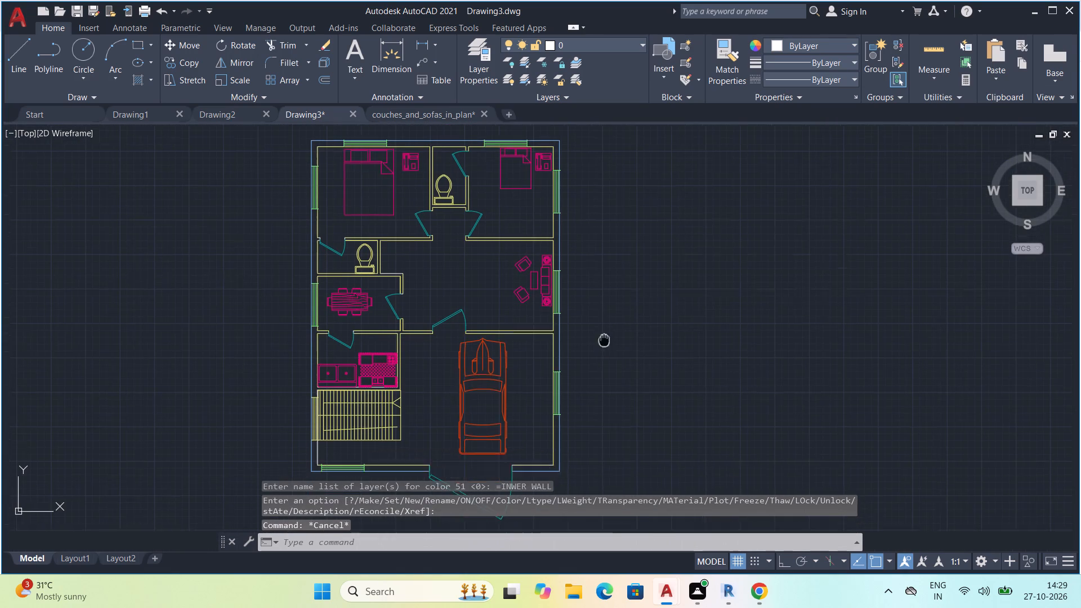
pyautogui.moveTo(604, 338); pyautogui.dragTo(606, 329, button='middle')
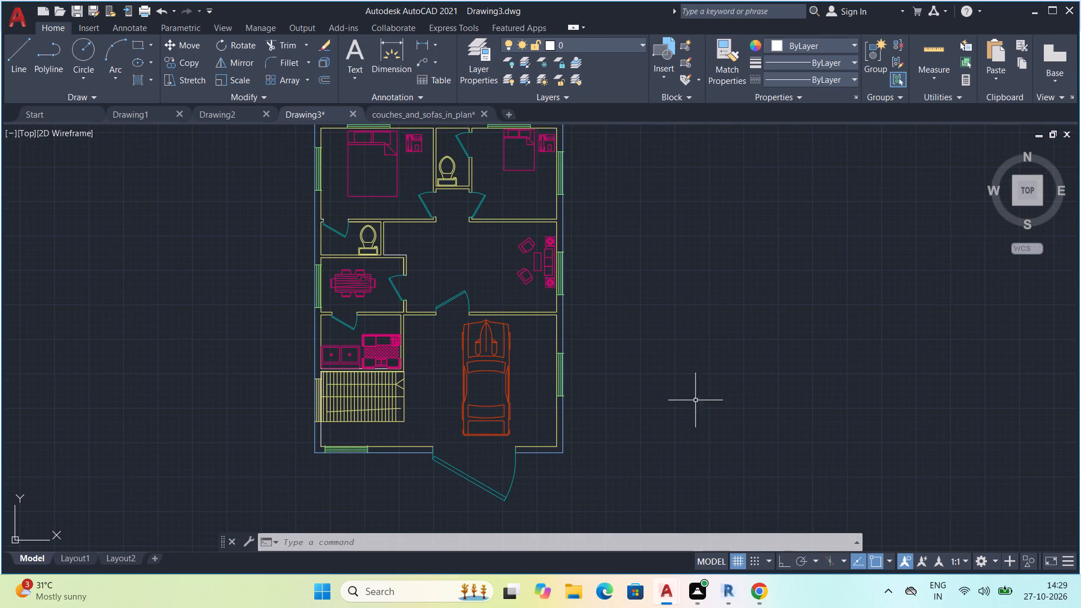
pyautogui.click(502, 183)
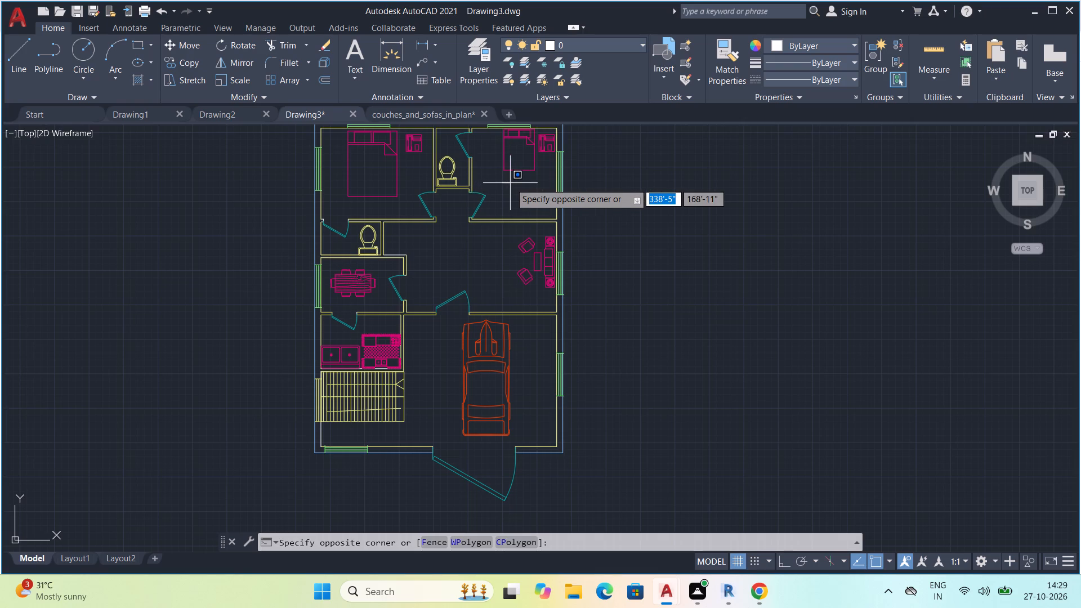
pyautogui.write('mt')
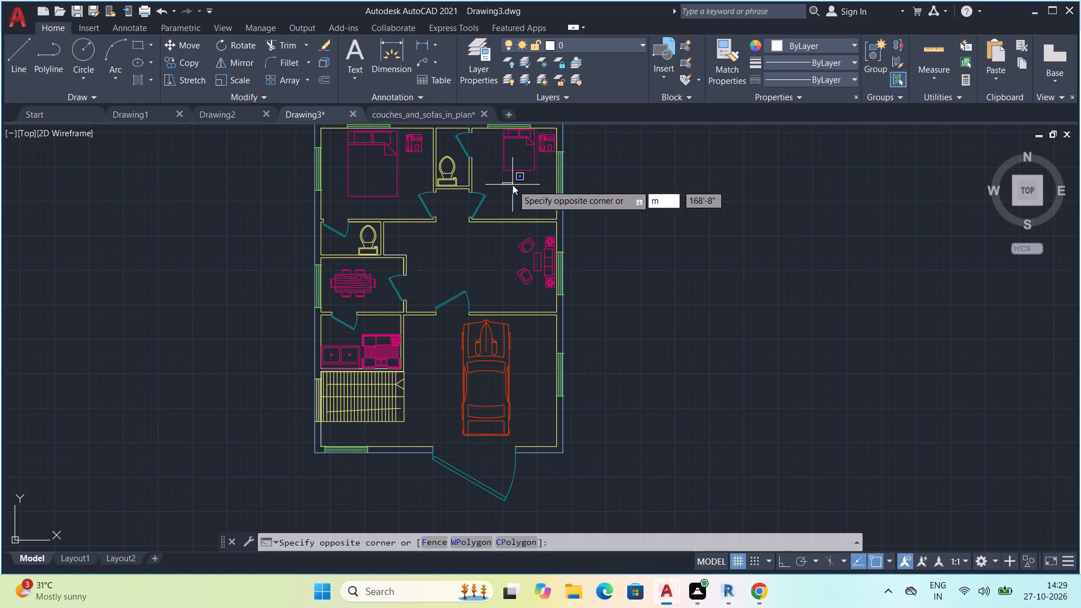
pyautogui.press('space')
pyautogui.click(511, 184)
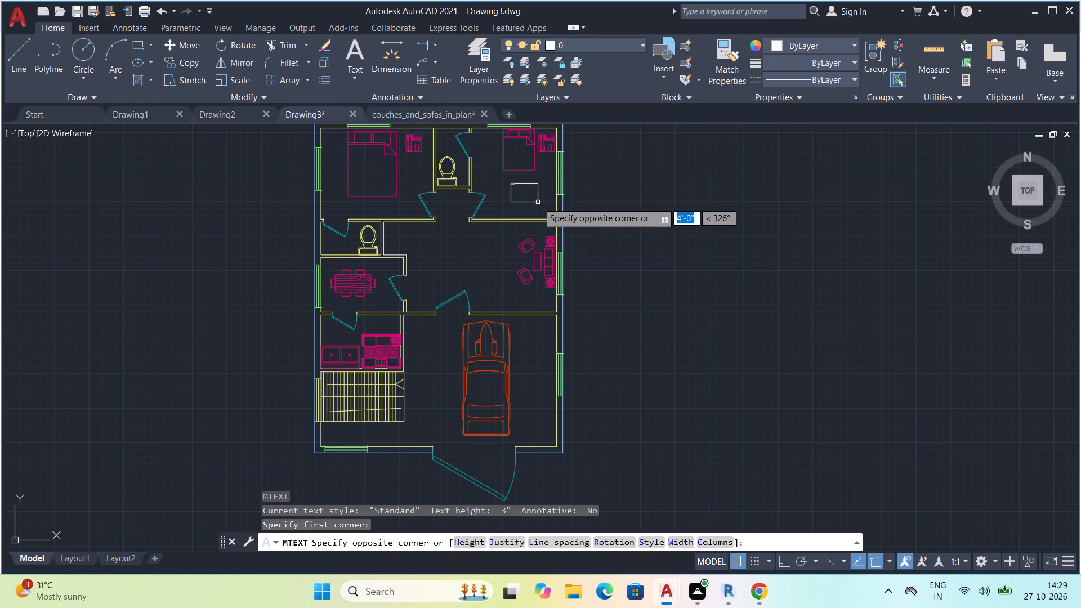
pyautogui.click(542, 194)
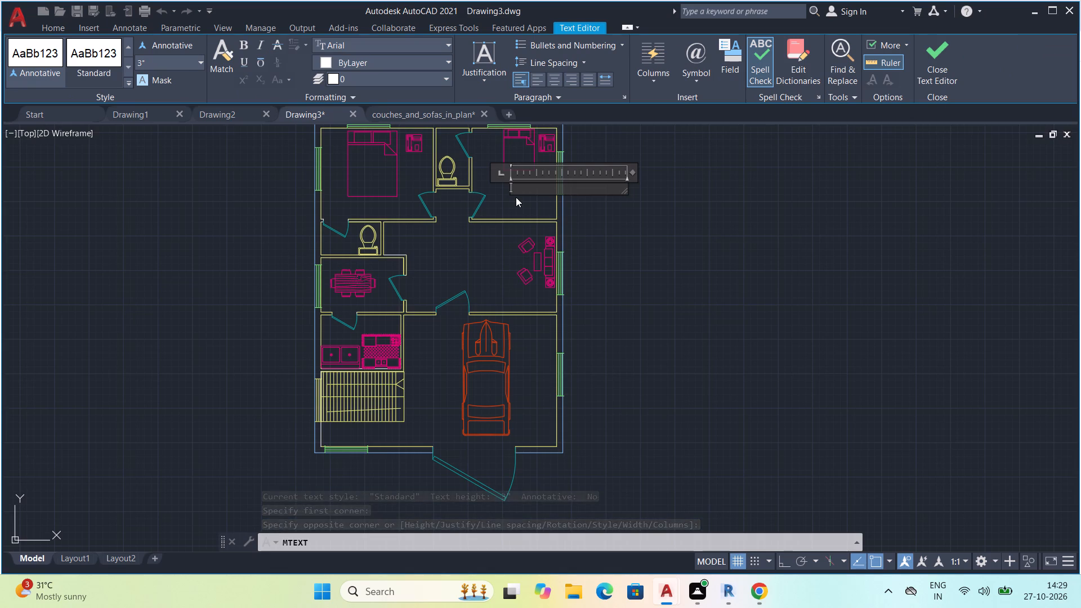
pyautogui.write('BED')
pyautogui.hotkey('shift', 'r')
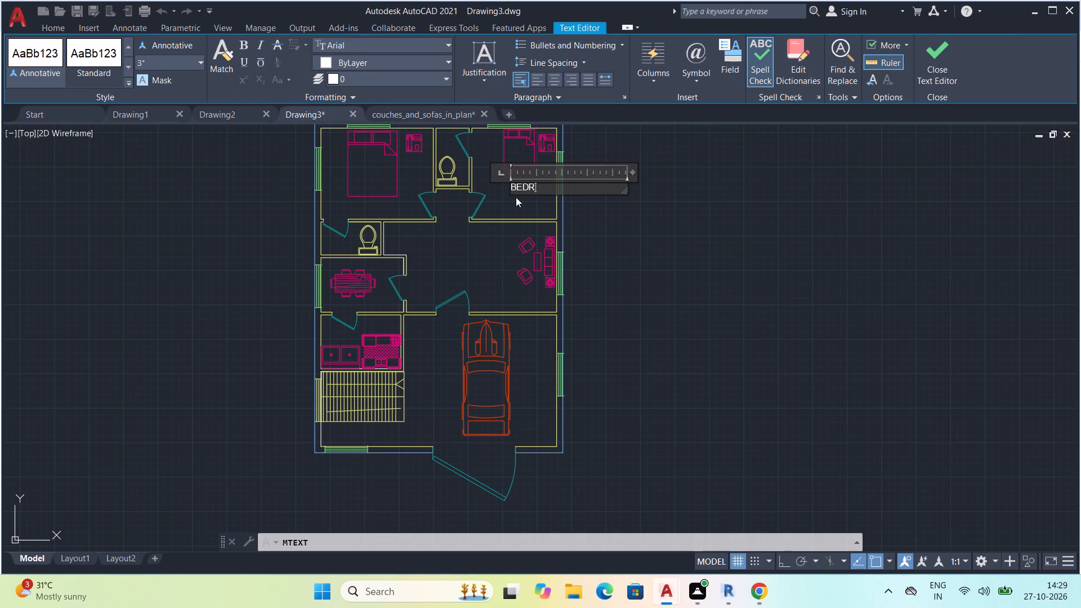
pyautogui.hotkey('shift', 'BackSpace')
pyautogui.press('space')
pyautogui.write('ROO')
pyautogui.press('space')
pyautogui.press('BackSpace')
pyautogui.hotkey('shift', 'm')
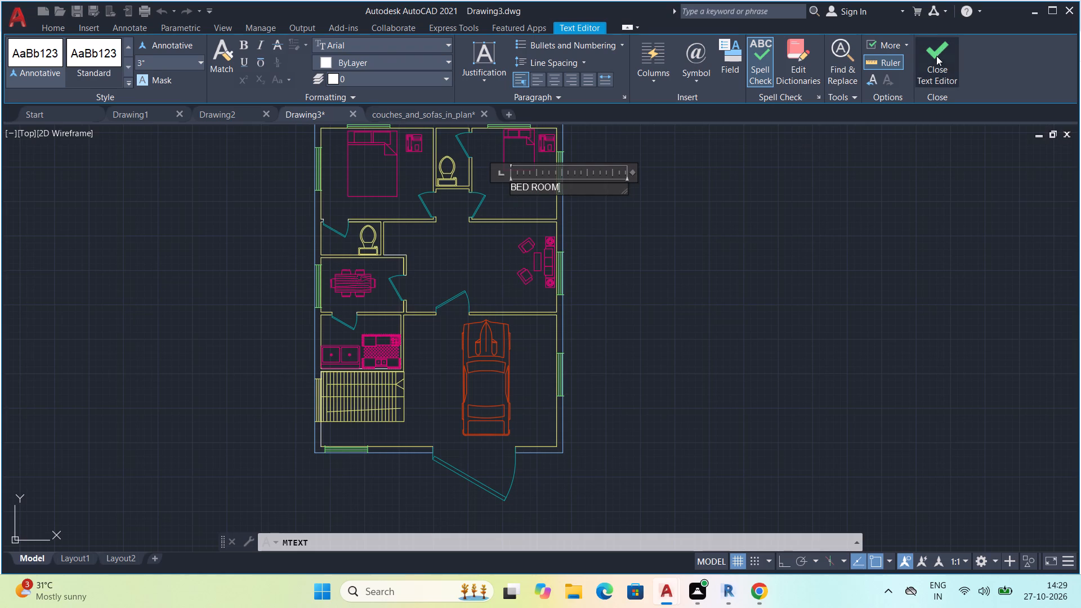
pyautogui.click(936, 56)
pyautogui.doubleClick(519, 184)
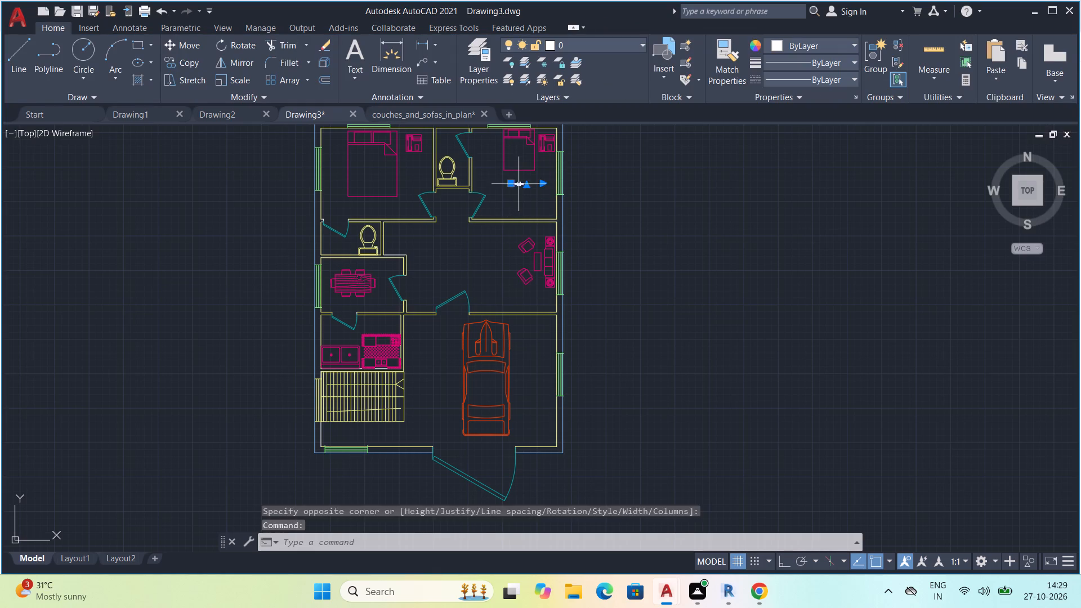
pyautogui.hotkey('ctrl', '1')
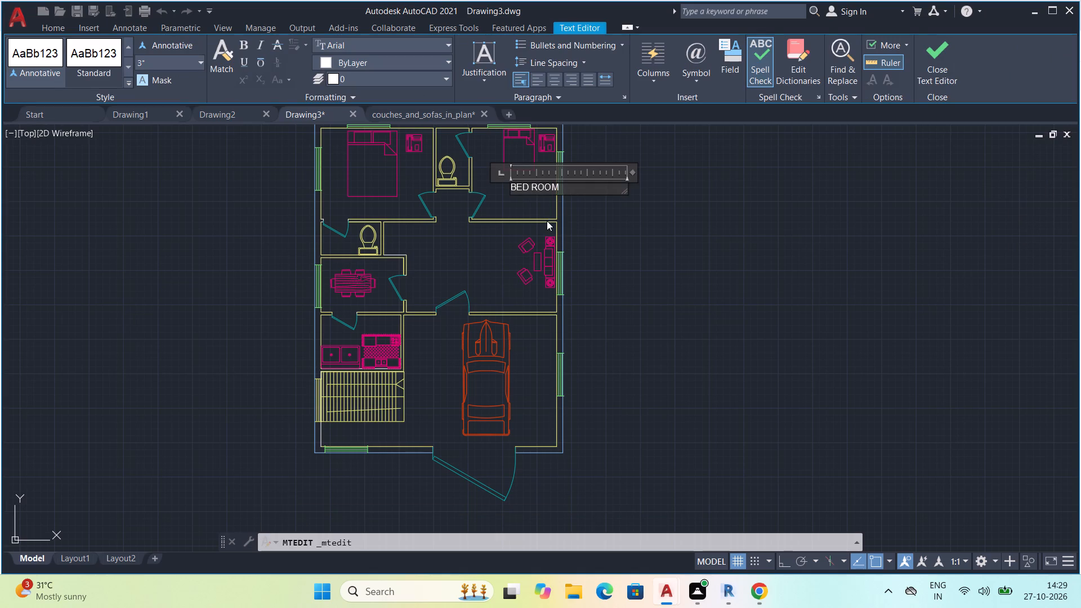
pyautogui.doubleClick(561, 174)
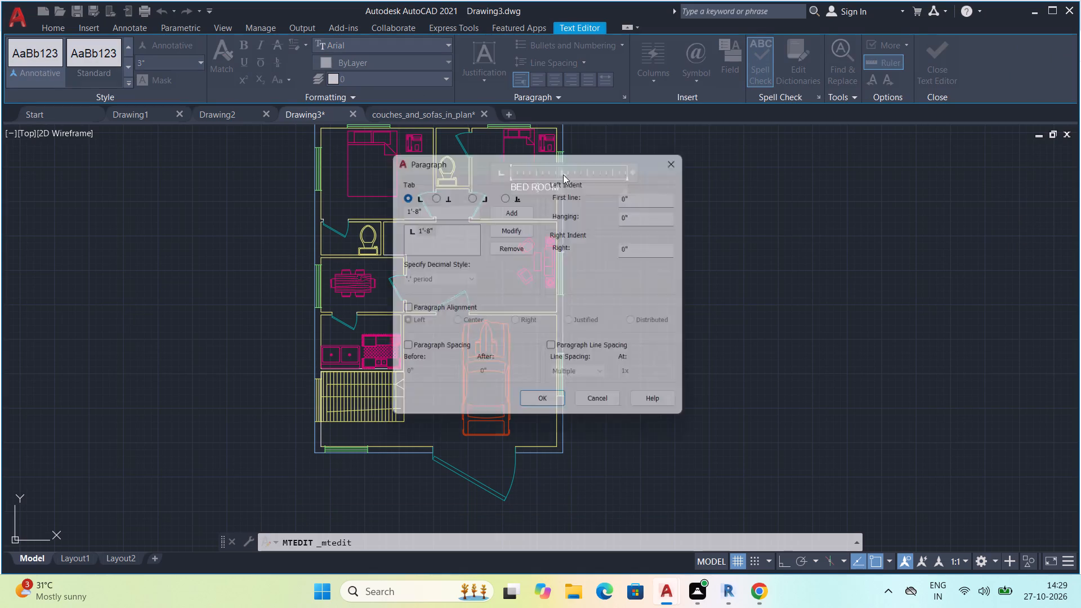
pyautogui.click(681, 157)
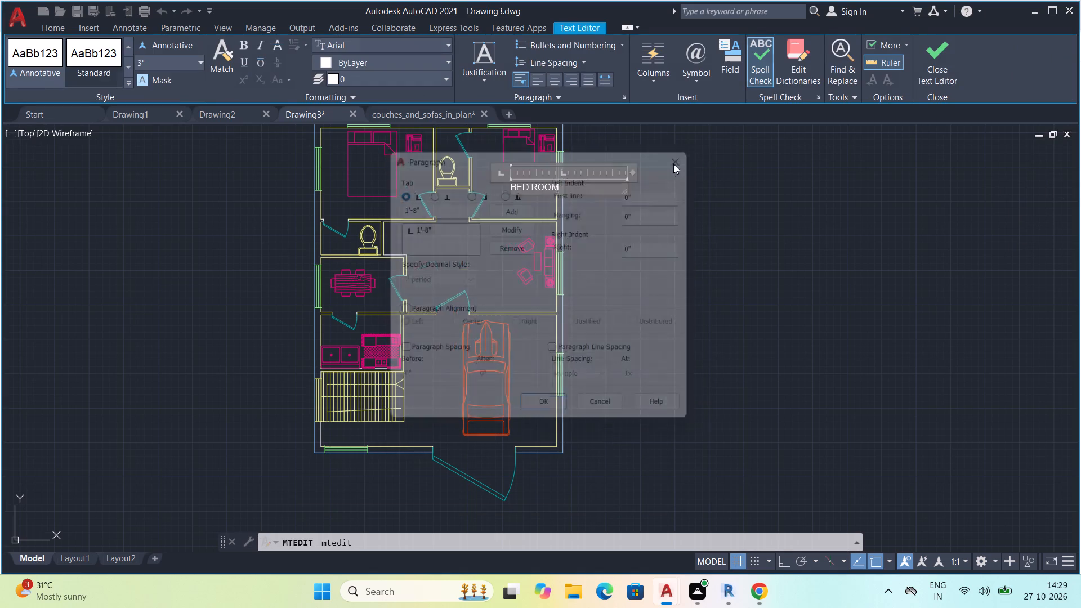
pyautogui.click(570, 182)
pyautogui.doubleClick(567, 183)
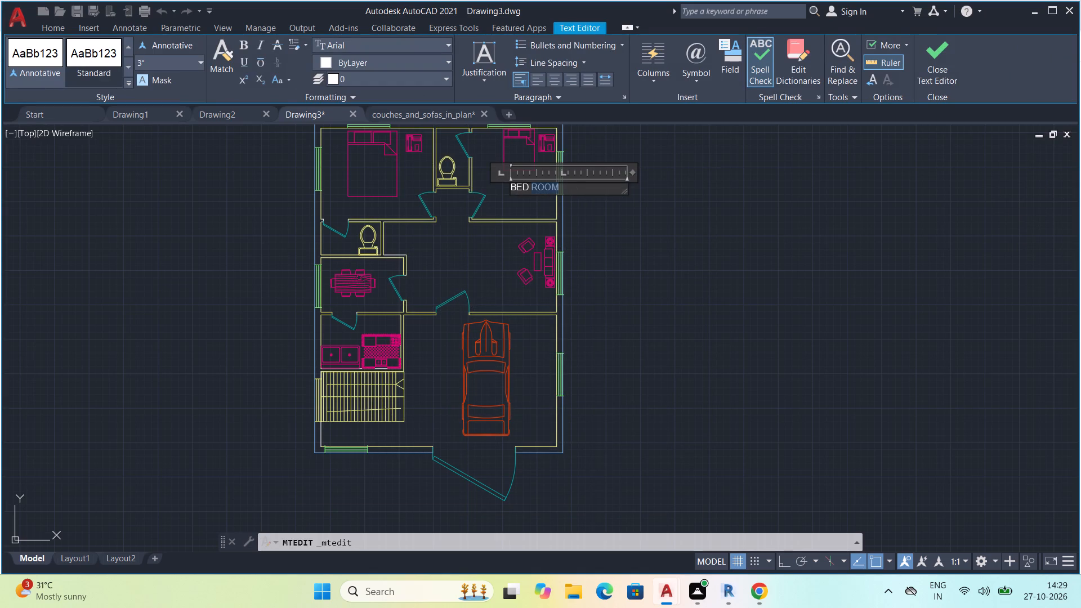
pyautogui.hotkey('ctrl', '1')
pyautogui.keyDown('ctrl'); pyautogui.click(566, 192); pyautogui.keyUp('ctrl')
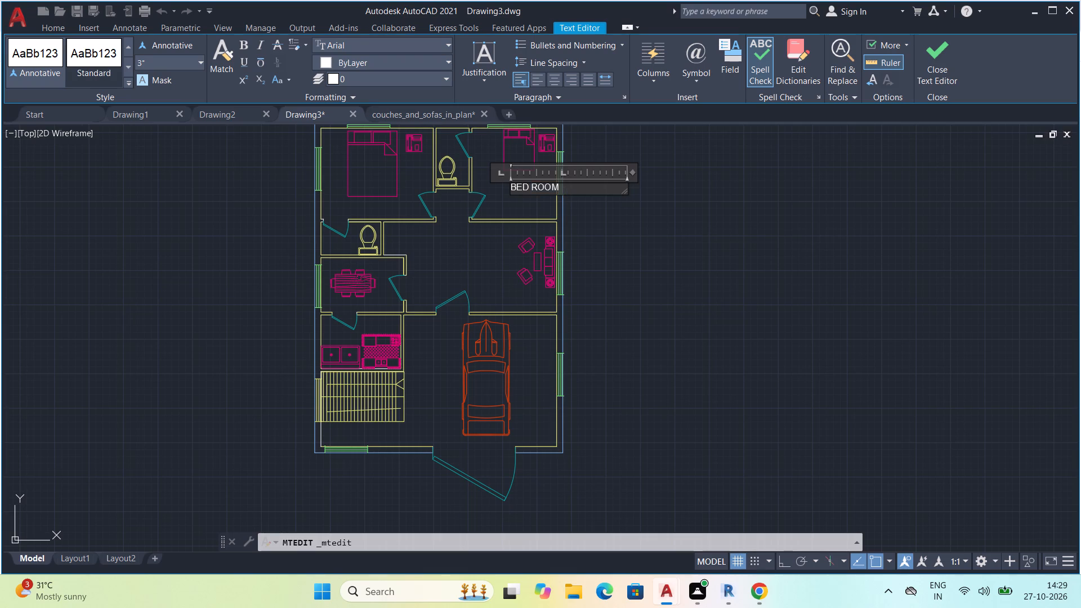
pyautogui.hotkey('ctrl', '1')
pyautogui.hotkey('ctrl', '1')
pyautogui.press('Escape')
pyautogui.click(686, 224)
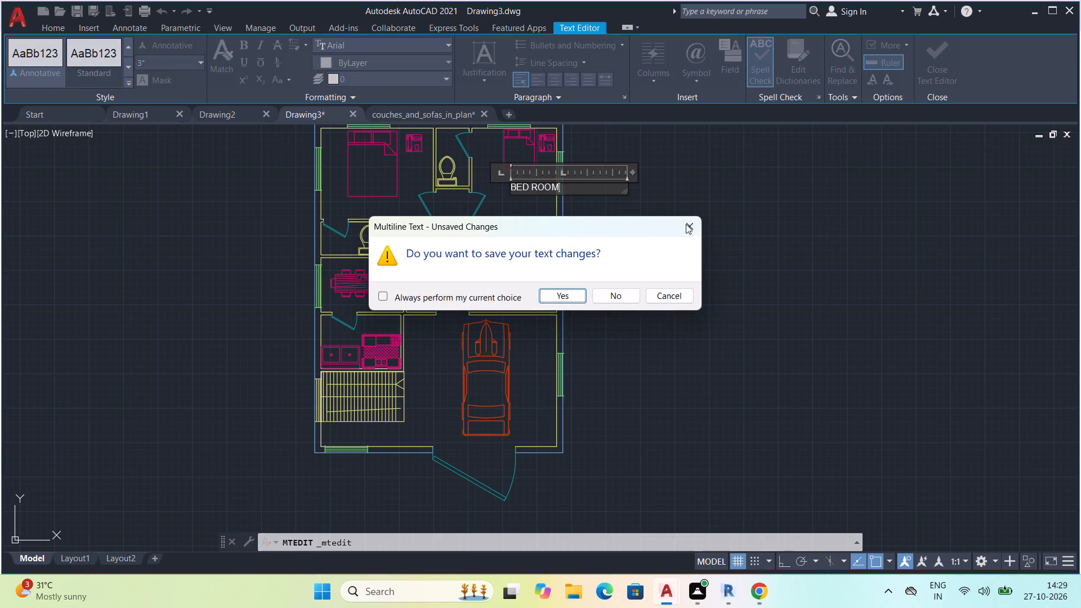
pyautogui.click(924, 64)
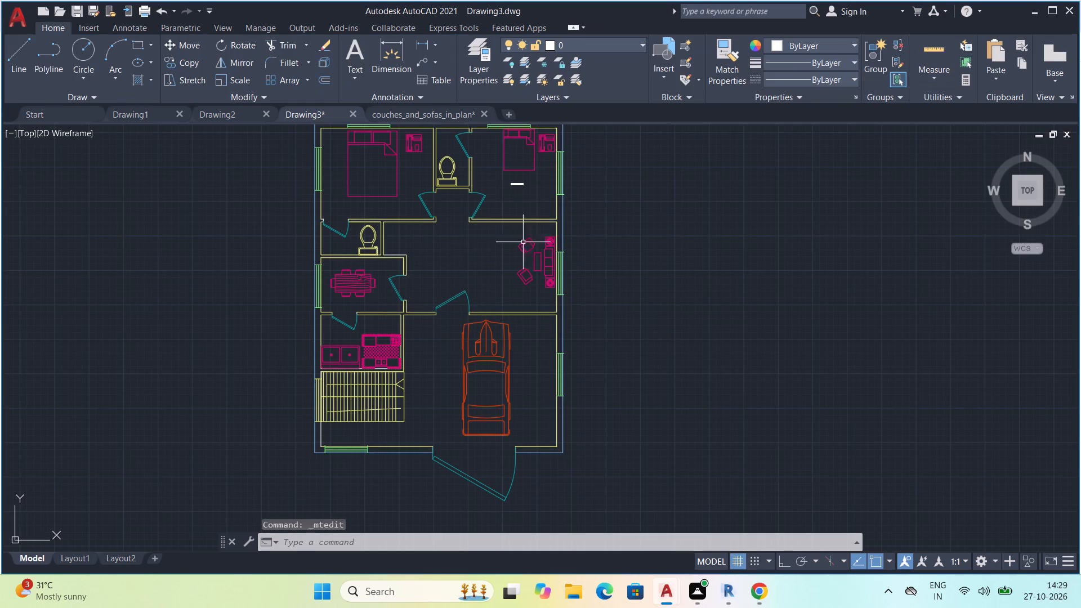
# Set the text height of the BED ROOM label to 6" in its properties.
pyautogui.click(512, 185)
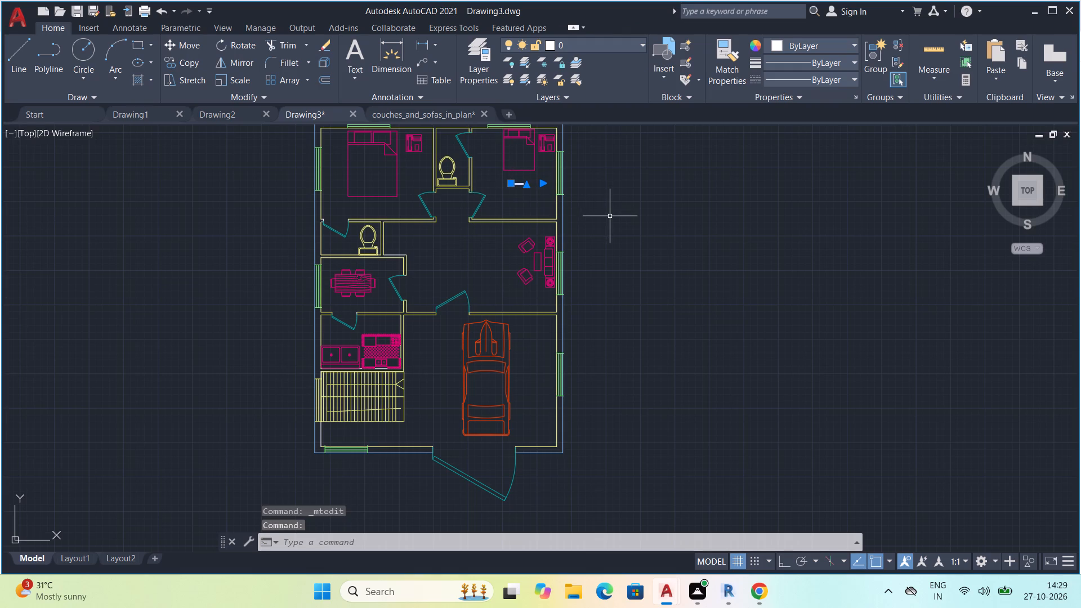
pyautogui.hotkey('ctrl', '1')
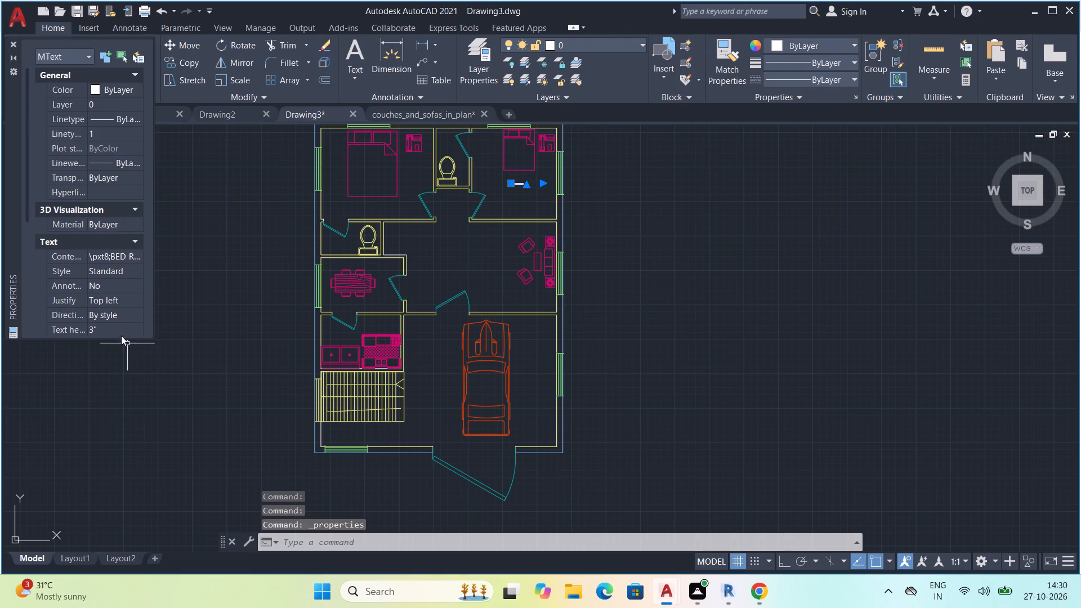
pyautogui.click(113, 327)
pyautogui.press('BackSpace')
pyautogui.press('BackSpace')
pyautogui.press('BackSpace')
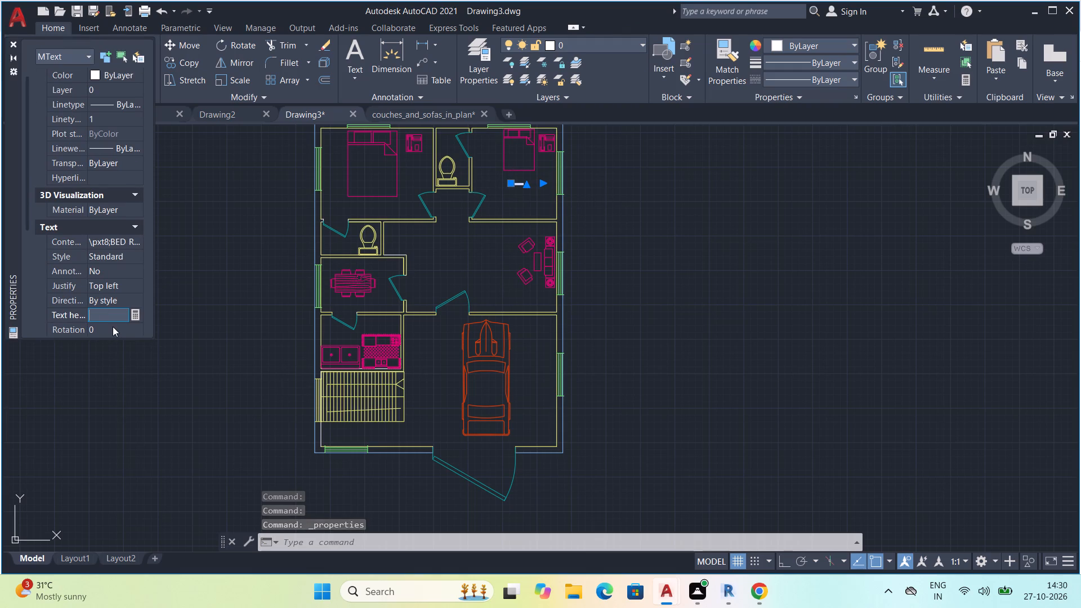
pyautogui.press('6')
pyautogui.press('Up')
pyautogui.hotkey('shift', '"')
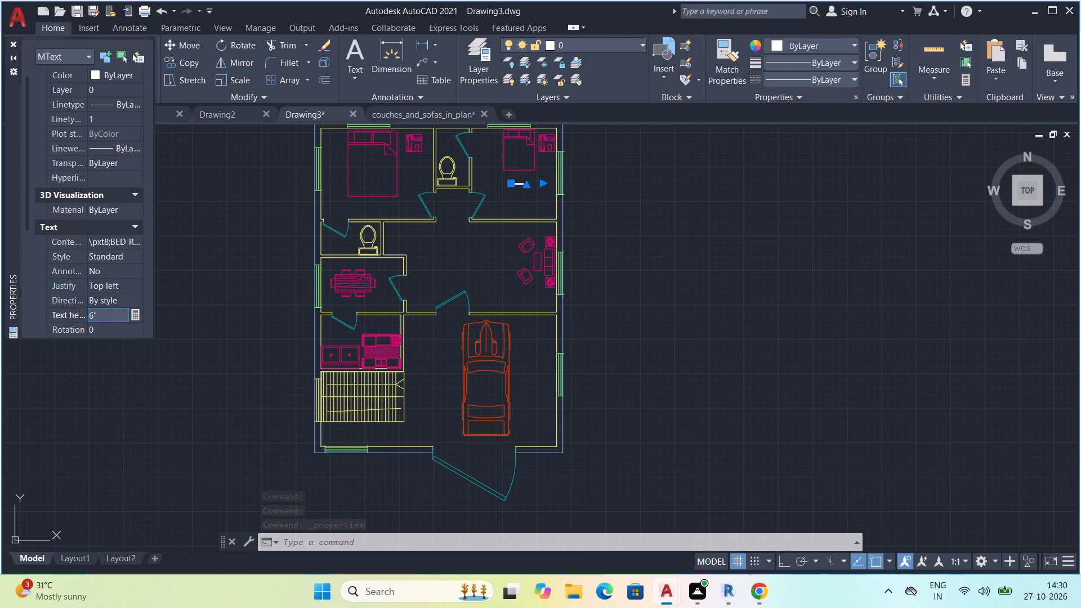
pyautogui.press('Return')
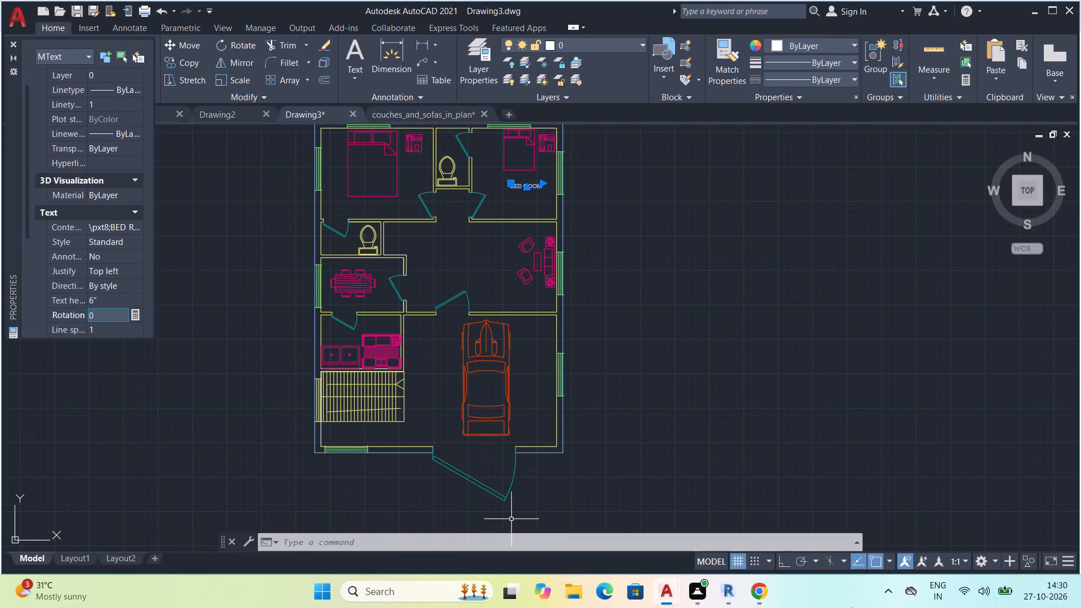
pyautogui.click(12, 45)
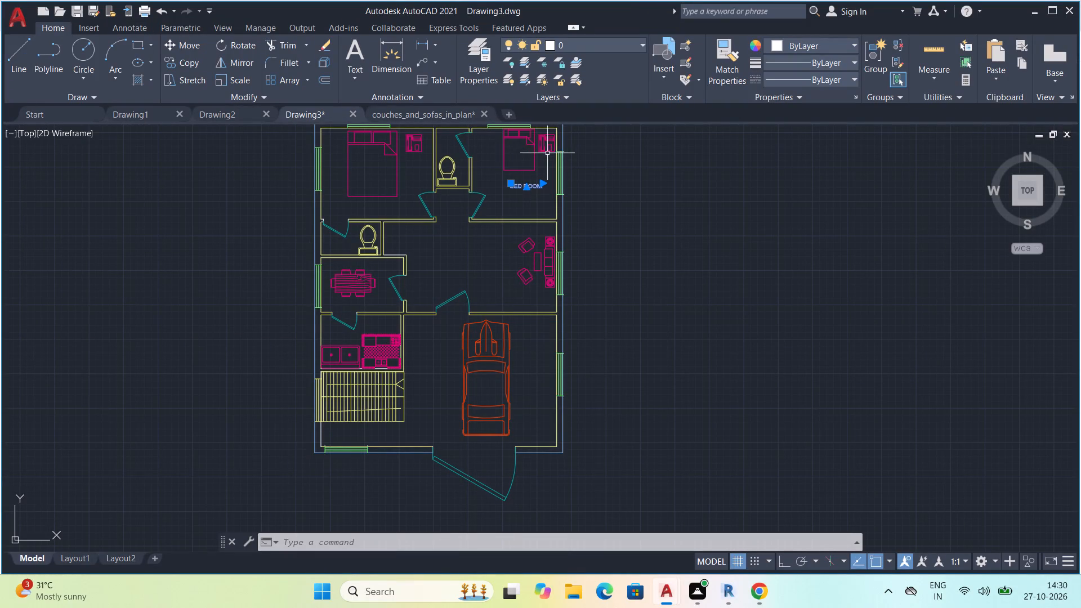
pyautogui.press('Escape')
# Copy the upper-right bedroom's BED ROOM label into the upper-left bedroom, the toilet below it, the living room, dining room and kitchen.
pyautogui.scroll(2, 511, 195)
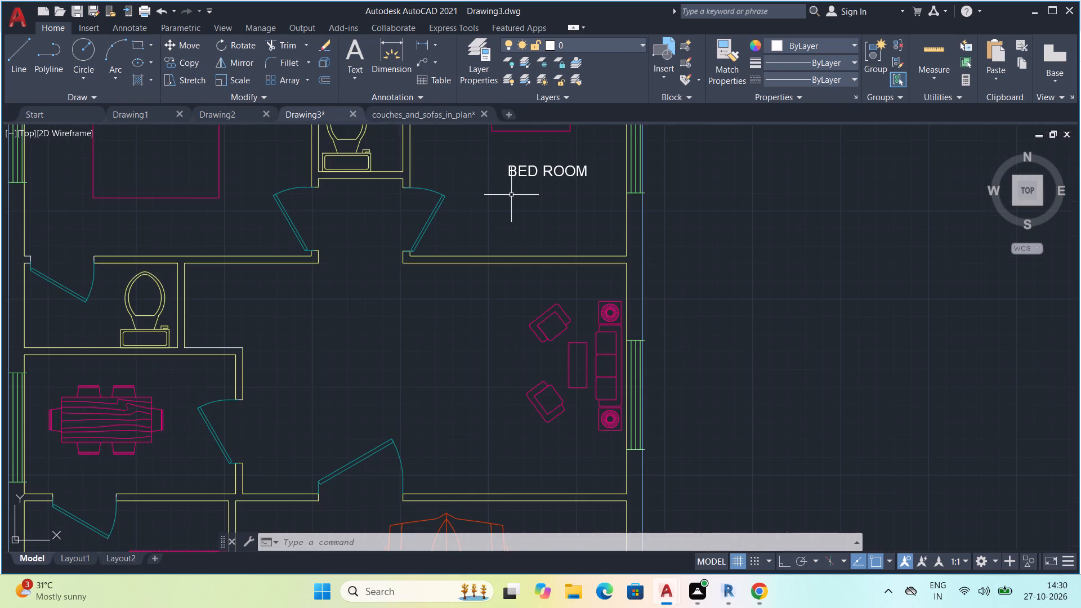
pyautogui.scroll(-1, 511, 194)
pyautogui.click(531, 177)
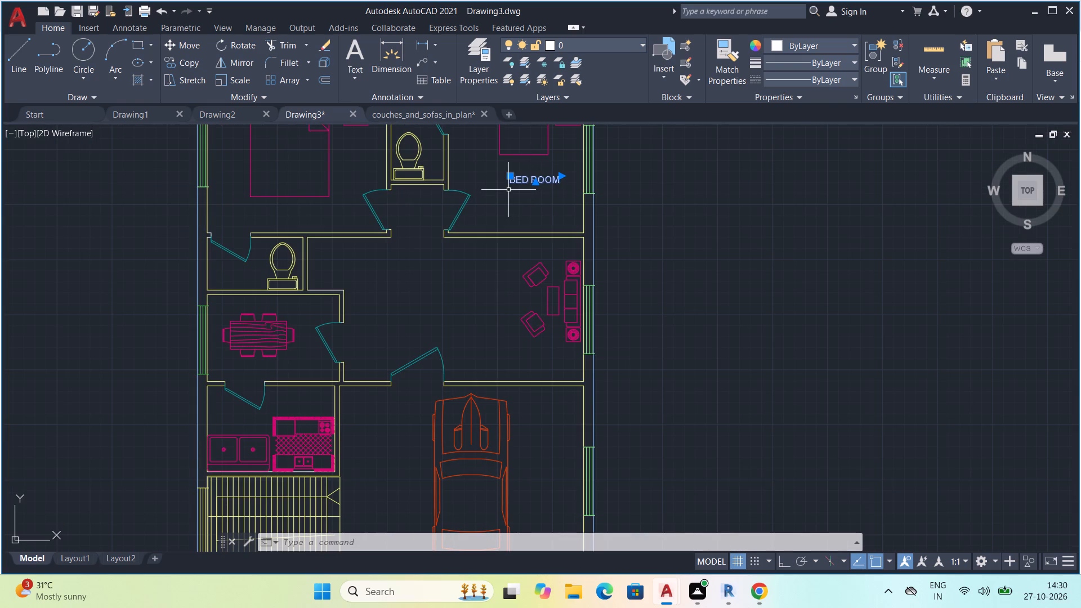
pyautogui.press('c')
pyautogui.press('o')
pyautogui.press('space')
pyautogui.click(525, 178)
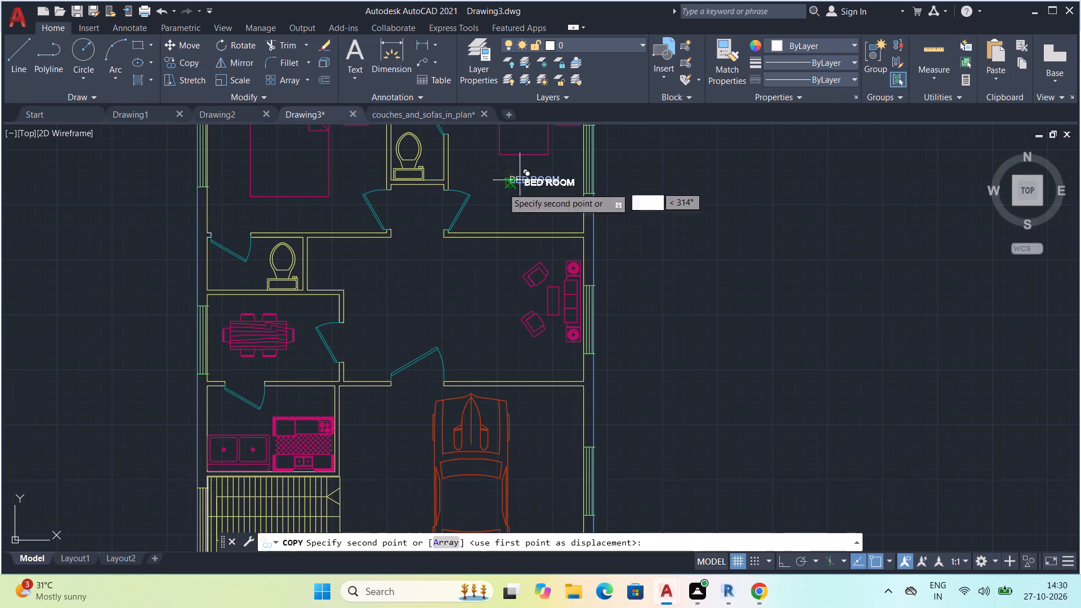
pyautogui.doubleClick(282, 211)
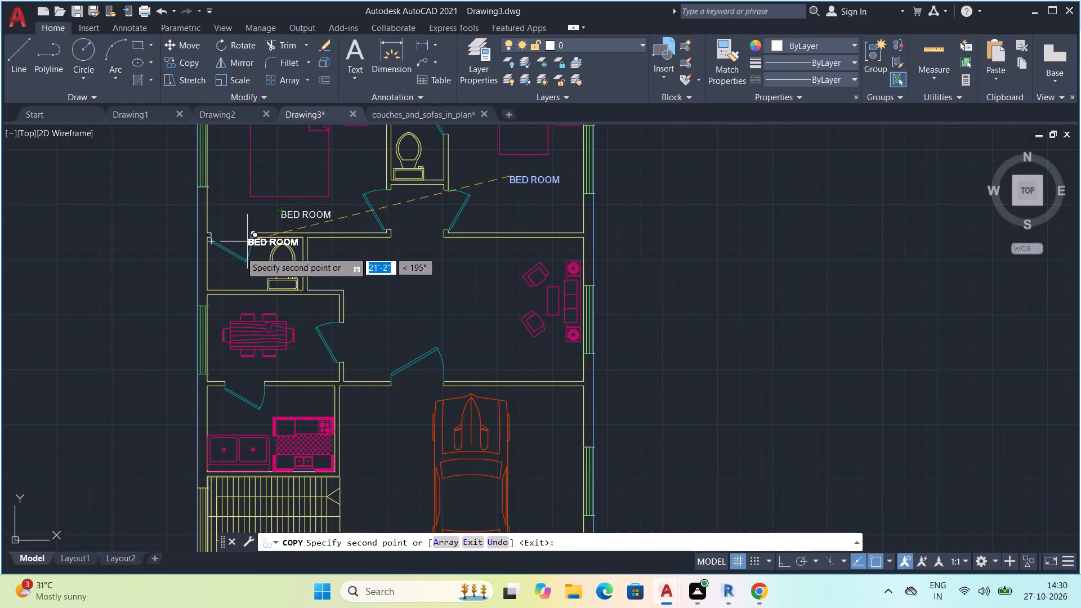
pyautogui.click(219, 270)
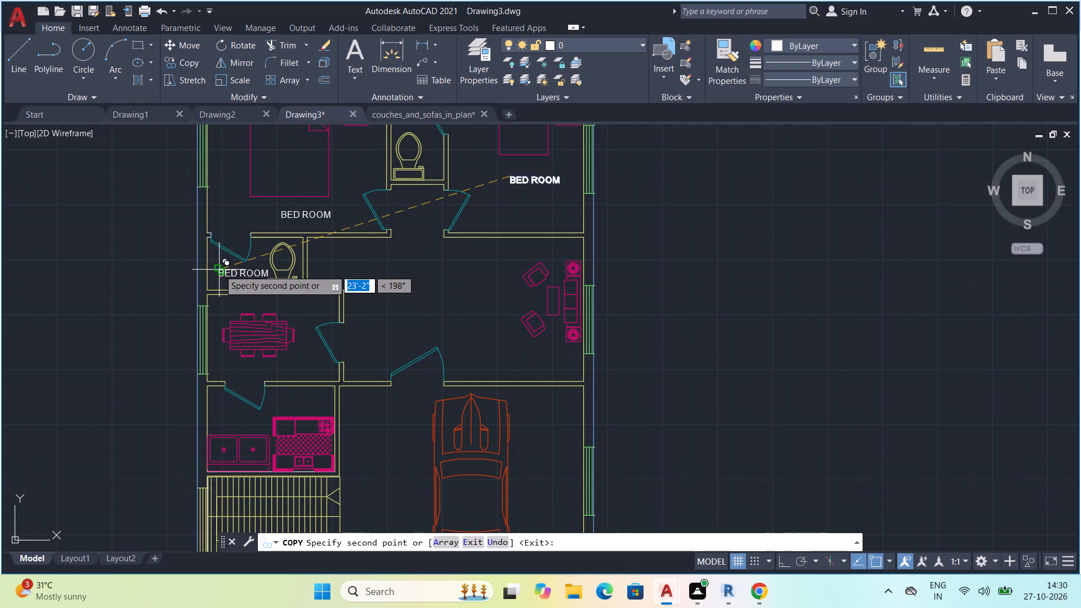
pyautogui.click(463, 290)
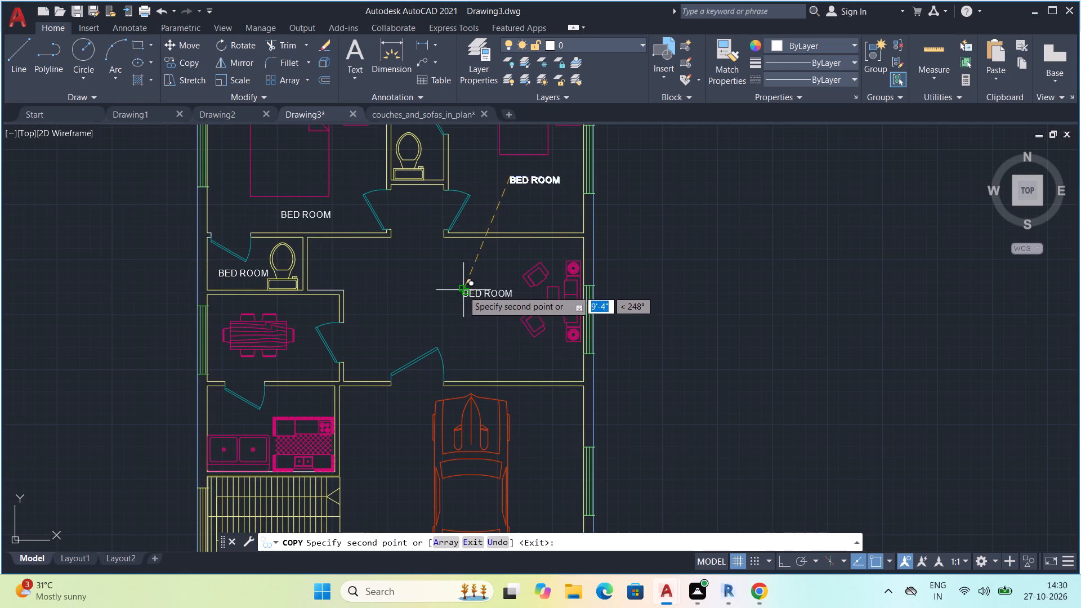
pyautogui.click(274, 361)
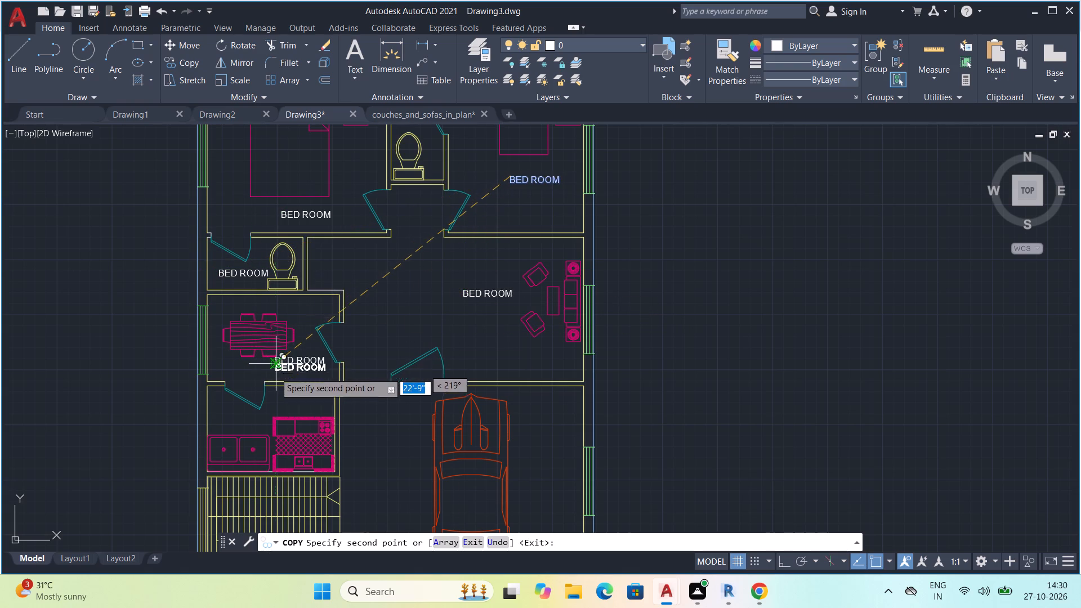
pyautogui.click(280, 400)
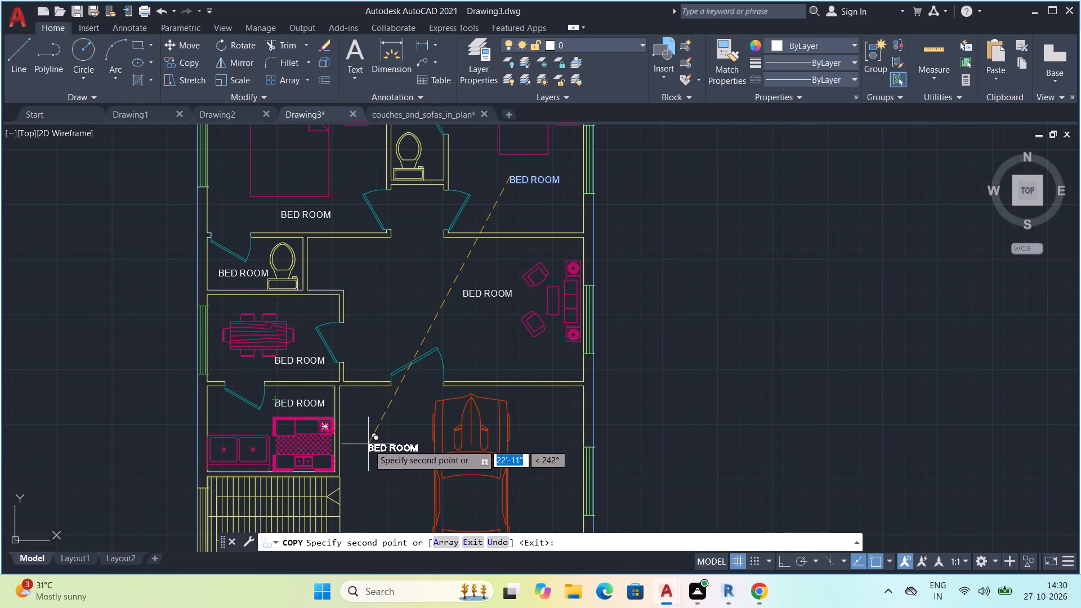
# Place further BED ROOM copies beside the car, at the living room's entrance door, at the main gate and below the staircase.
pyautogui.click(368, 444)
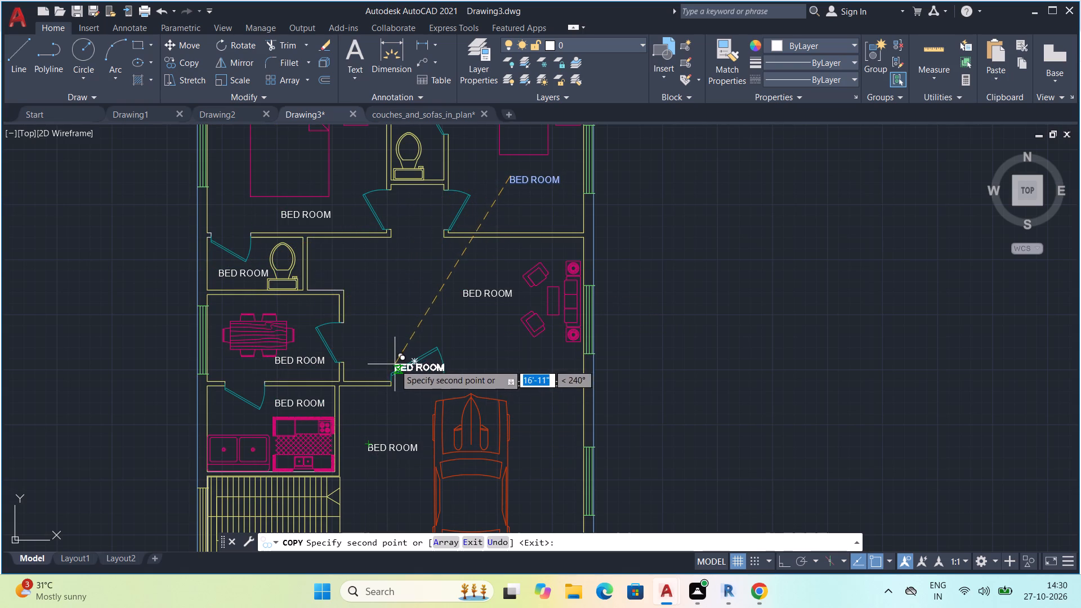
pyautogui.click(397, 379)
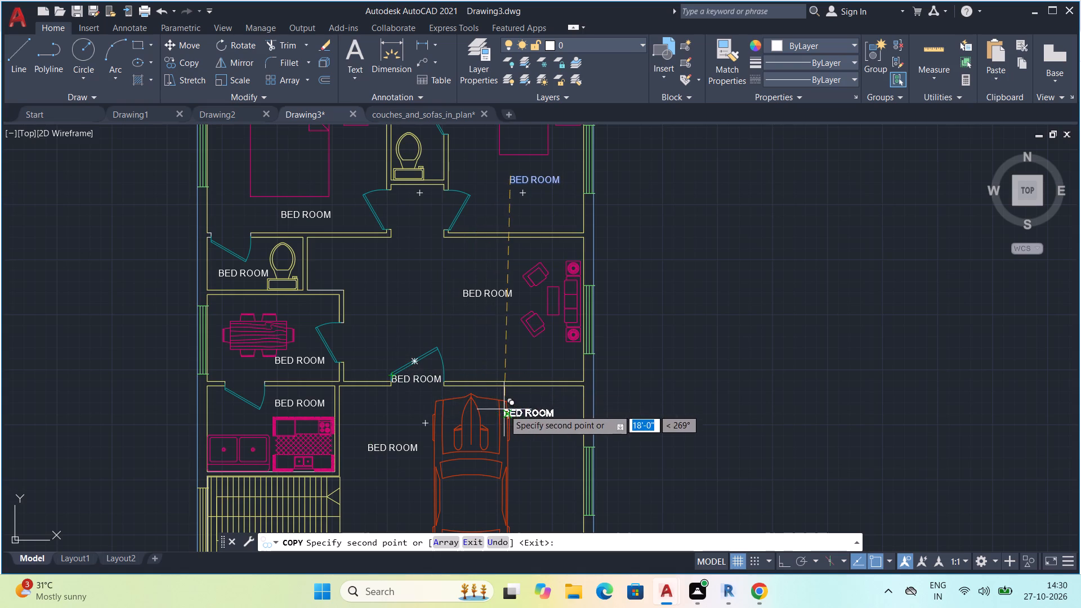
pyautogui.moveTo(504, 409); pyautogui.dragTo(485, 217, button='middle')
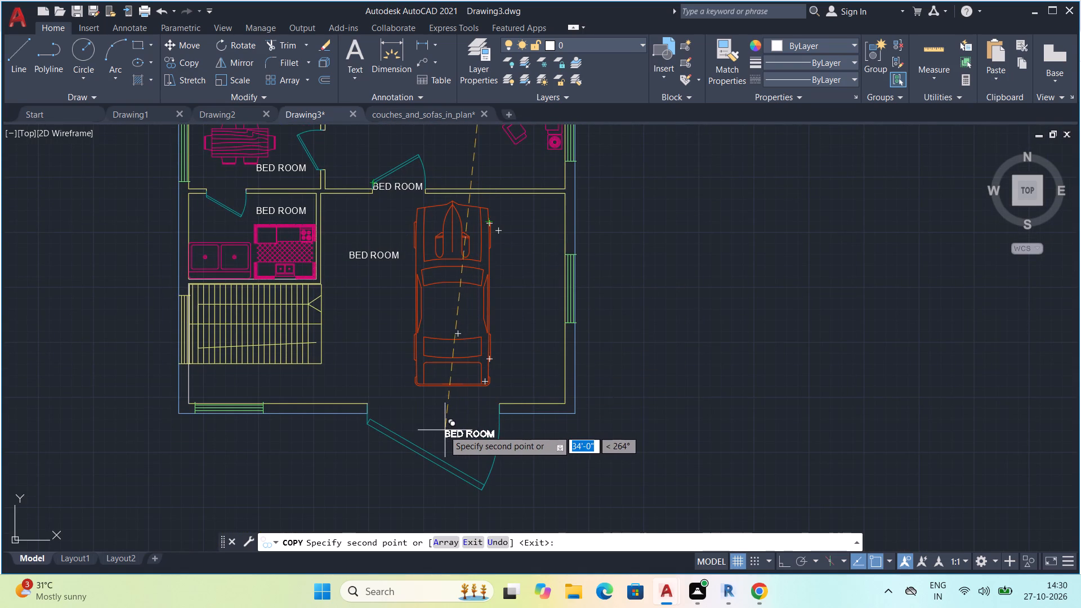
pyautogui.click(443, 430)
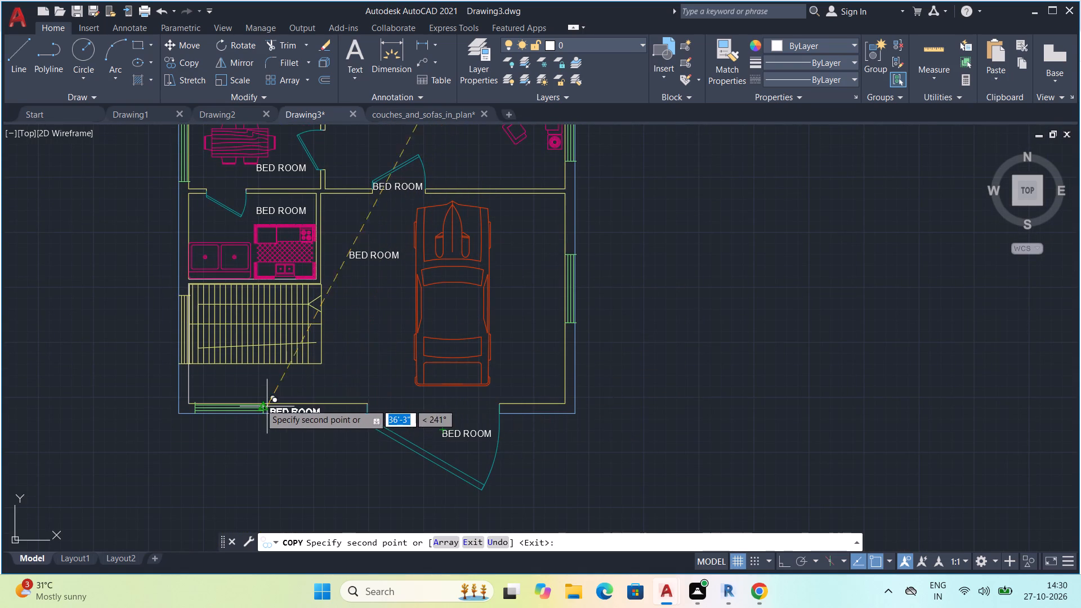
pyautogui.click(223, 386)
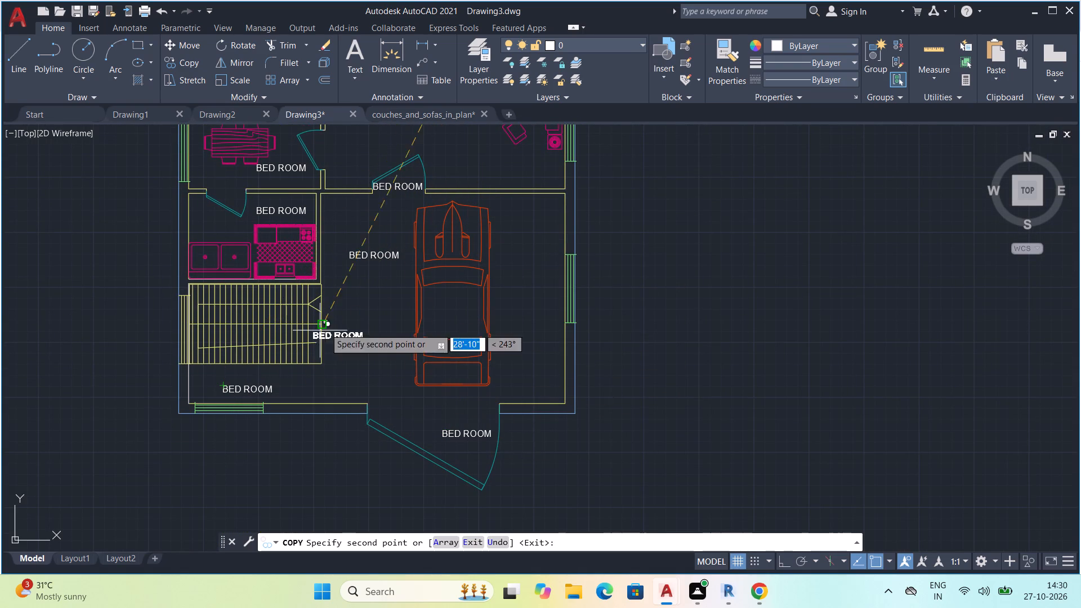
pyautogui.press('Escape')
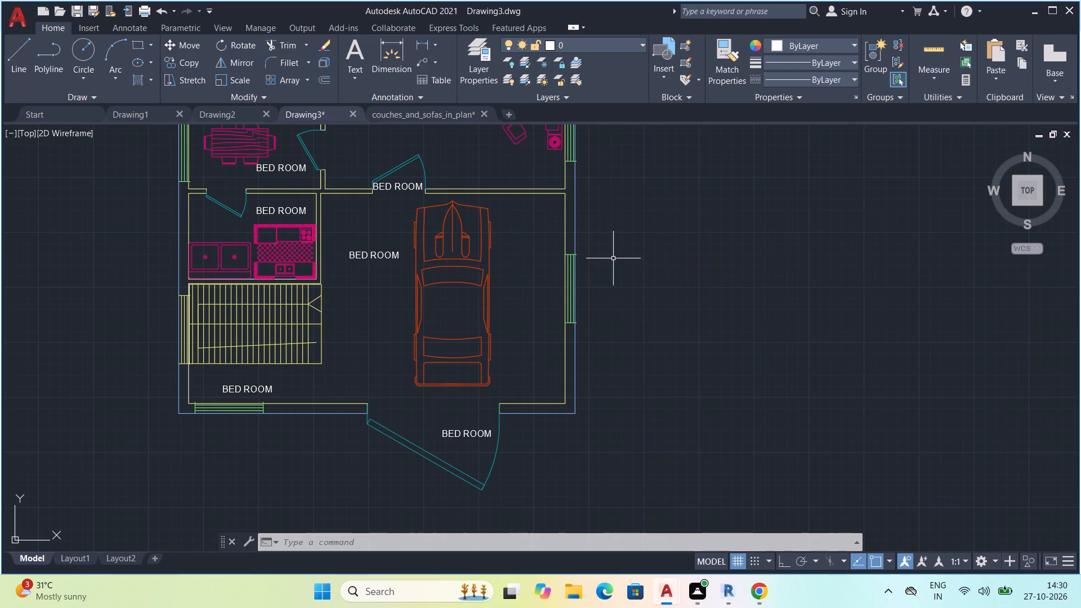
# Copy the upper-right bedroom's BED ROOM label into the toilet between the two upper bedrooms.
pyautogui.moveTo(649, 189); pyautogui.dragTo(726, 451, button='middle')
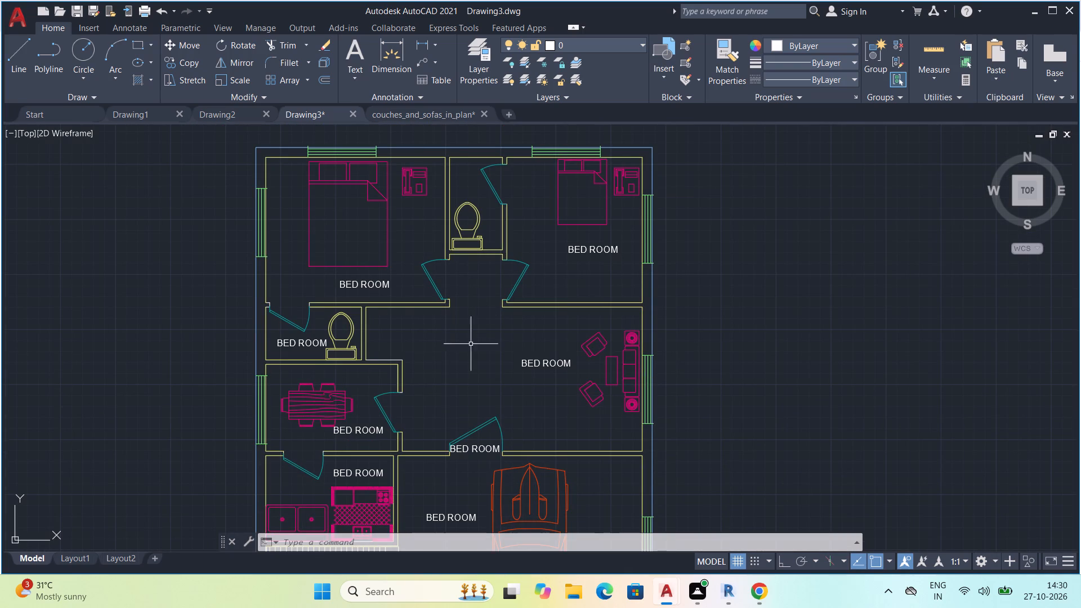
pyautogui.scroll(1, 467, 348)
pyautogui.scroll(-1, 467, 350)
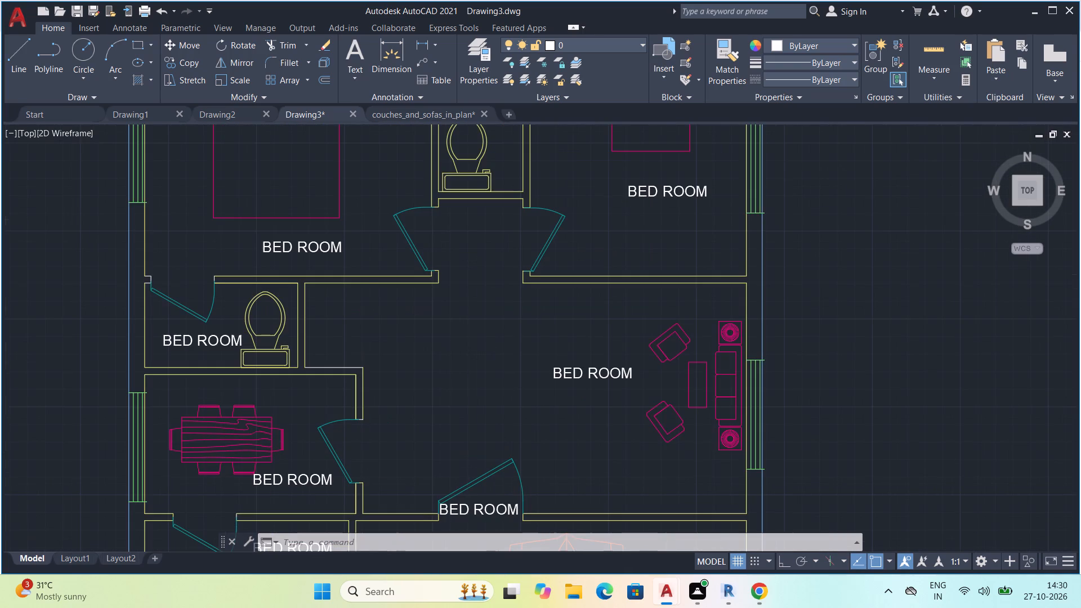
pyautogui.click(598, 248)
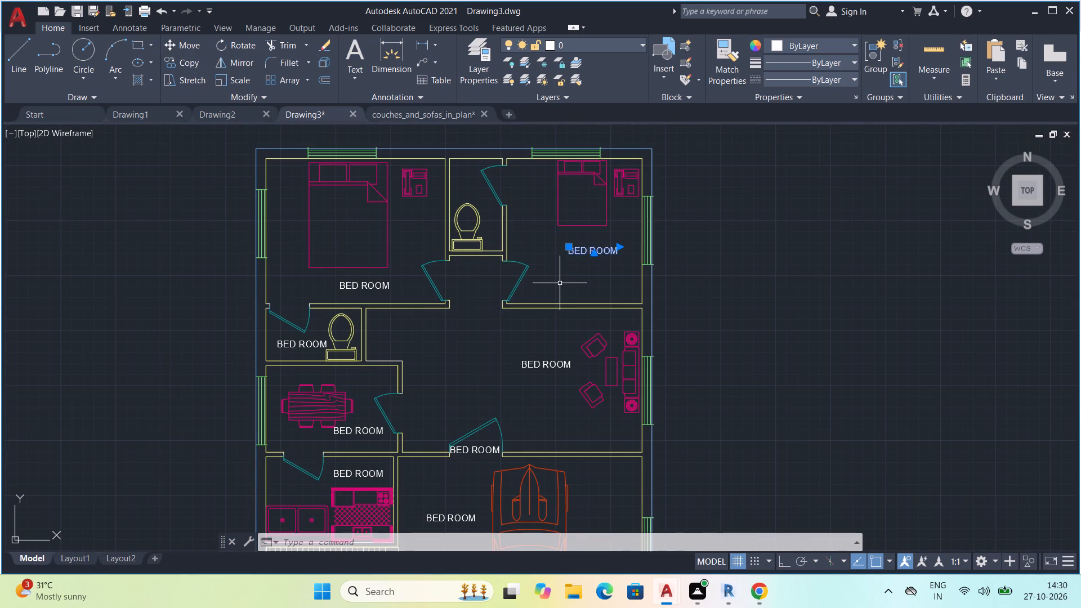
pyautogui.write('co')
pyautogui.press('space')
pyautogui.click(587, 246)
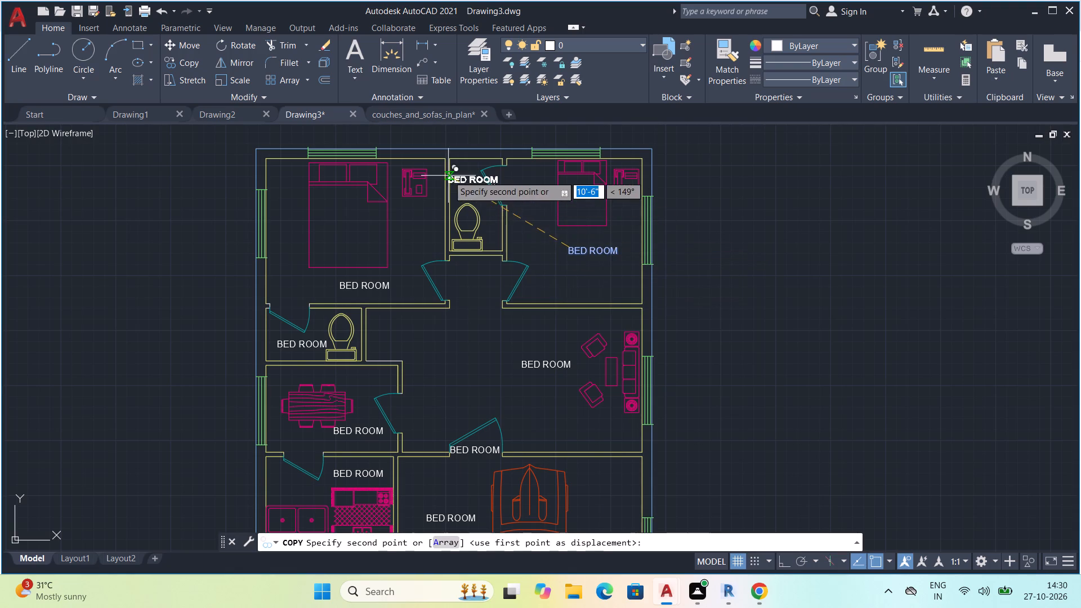
pyautogui.click(451, 218)
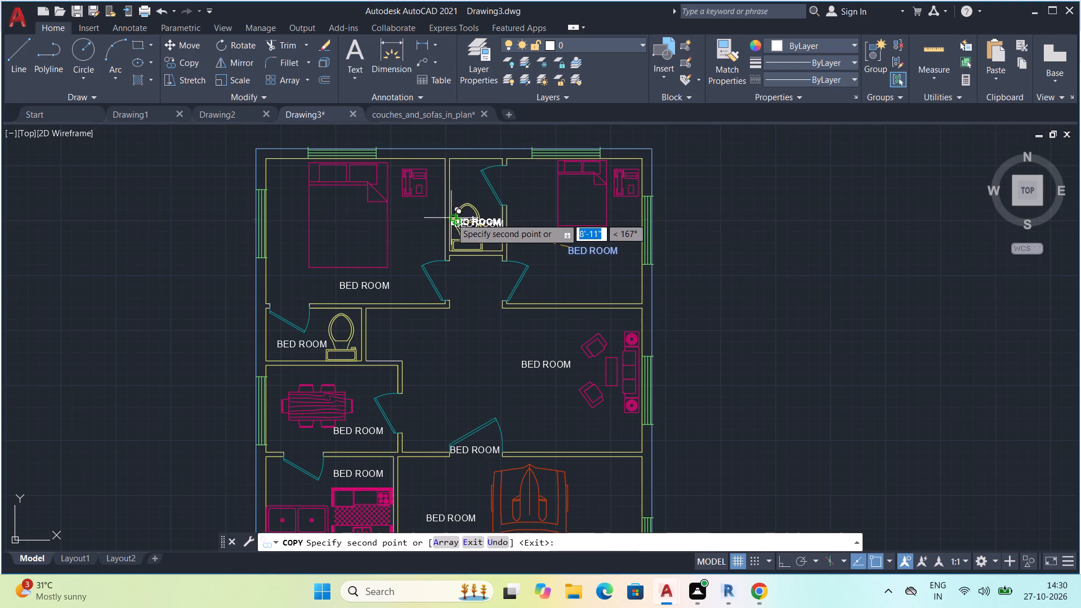
pyautogui.press('Escape')
# Change the label text in the toilet between the two upper bedrooms to "TOILET".
pyautogui.scroll(1, 690, 229)
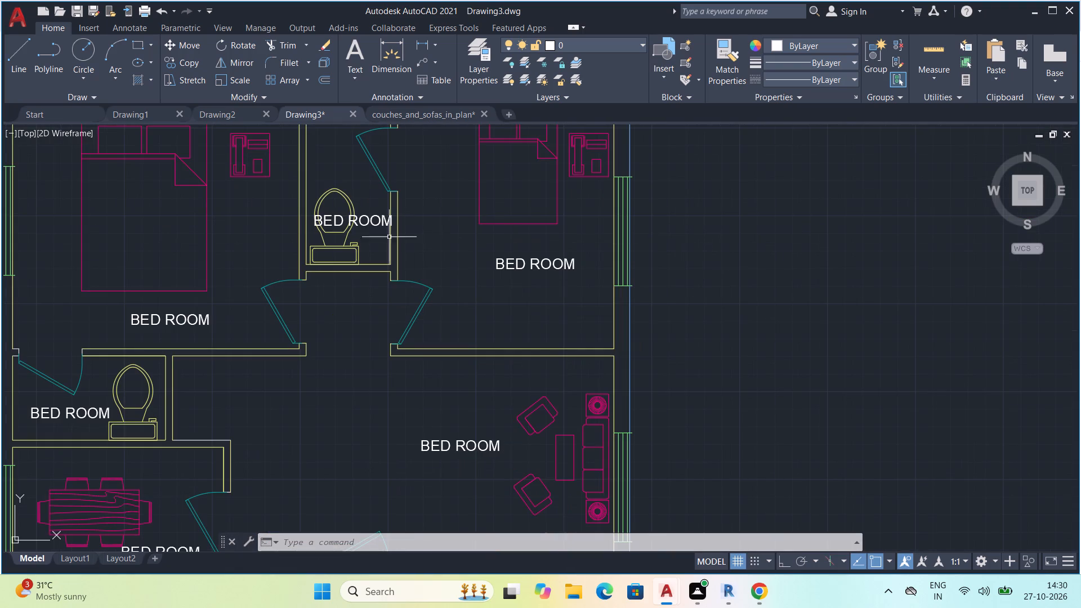
pyautogui.doubleClick(361, 223)
pyautogui.click(391, 220)
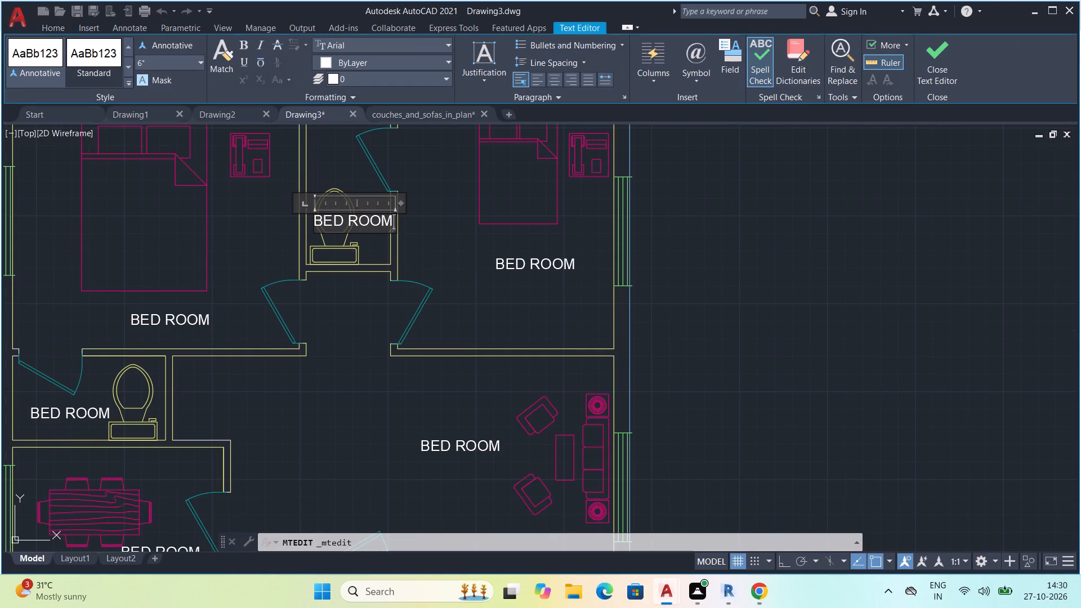
pyautogui.press('BackSpace')
pyautogui.press('BackSpace')
pyautogui.press('BackSpace')
pyautogui.press('BackSpace')
pyautogui.press('BackSpace')
pyautogui.press('BackSpace')
pyautogui.press('BackSpace')
pyautogui.press('BackSpace')
pyautogui.press('BackSpace')
pyautogui.press('BackSpace')
pyautogui.press('BackSpace')
pyautogui.press('BackSpace')
pyautogui.press('BackSpace')
pyautogui.press('BackSpace')
pyautogui.press('BackSpace')
pyautogui.press('BackSpace')
pyautogui.press('BackSpace')
pyautogui.press('BackSpace')
pyautogui.press('BackSpace')
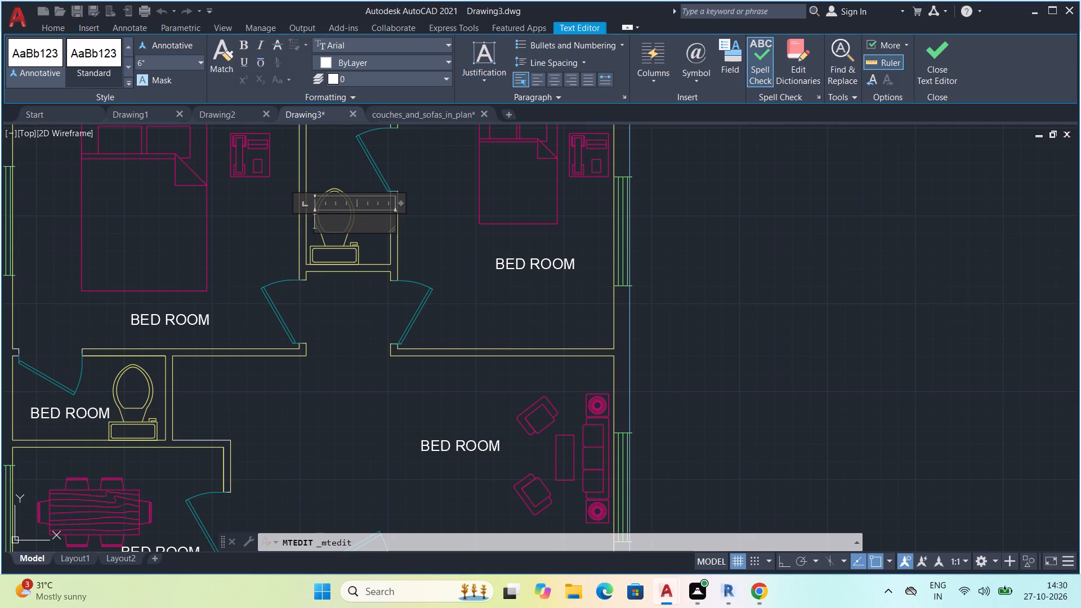
pyautogui.write('TOILET')
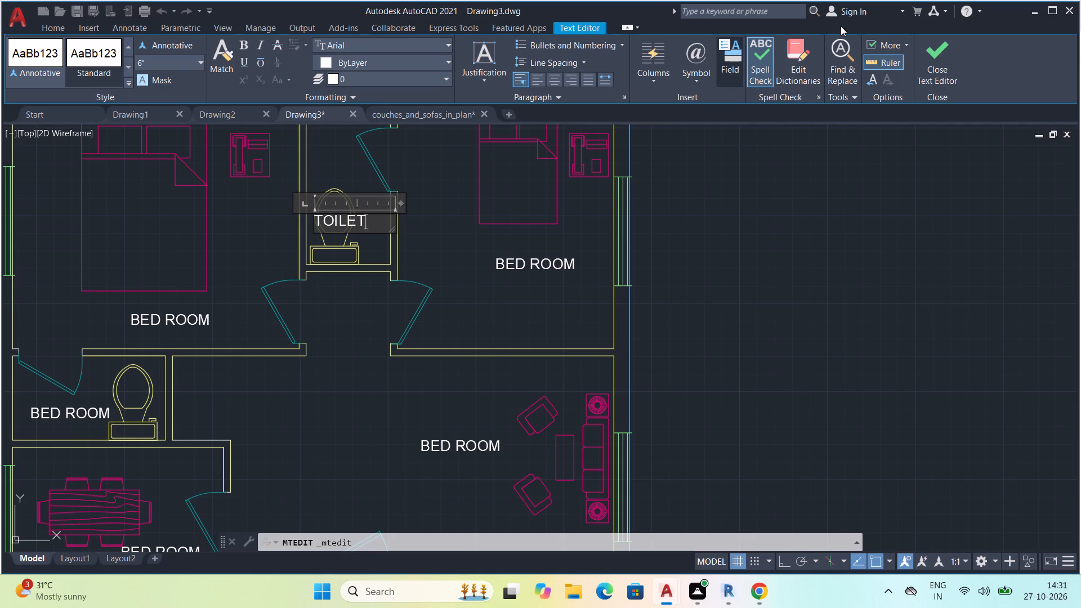
pyautogui.click(931, 63)
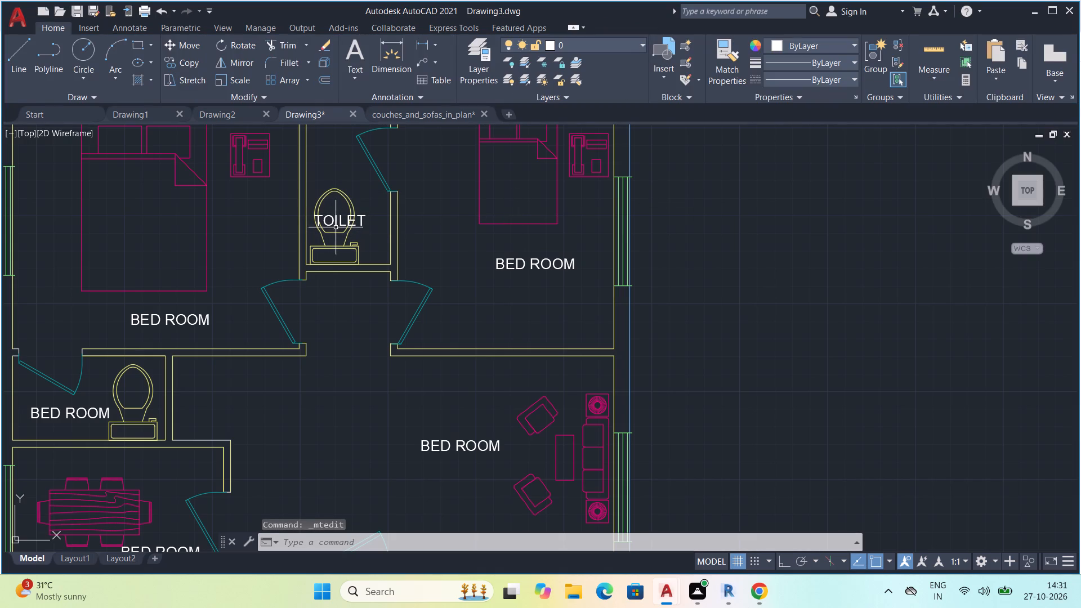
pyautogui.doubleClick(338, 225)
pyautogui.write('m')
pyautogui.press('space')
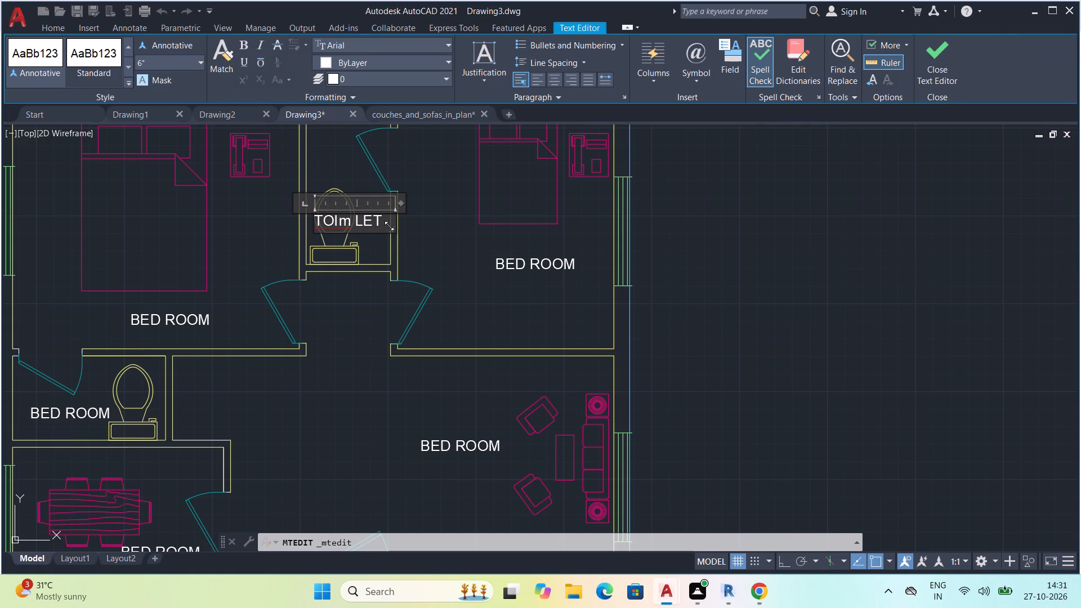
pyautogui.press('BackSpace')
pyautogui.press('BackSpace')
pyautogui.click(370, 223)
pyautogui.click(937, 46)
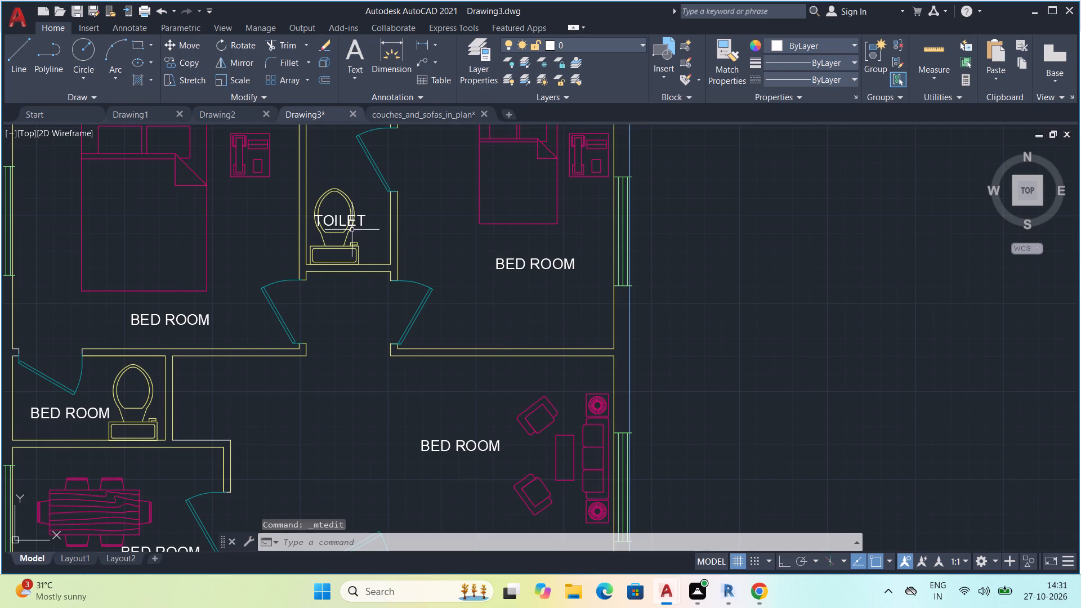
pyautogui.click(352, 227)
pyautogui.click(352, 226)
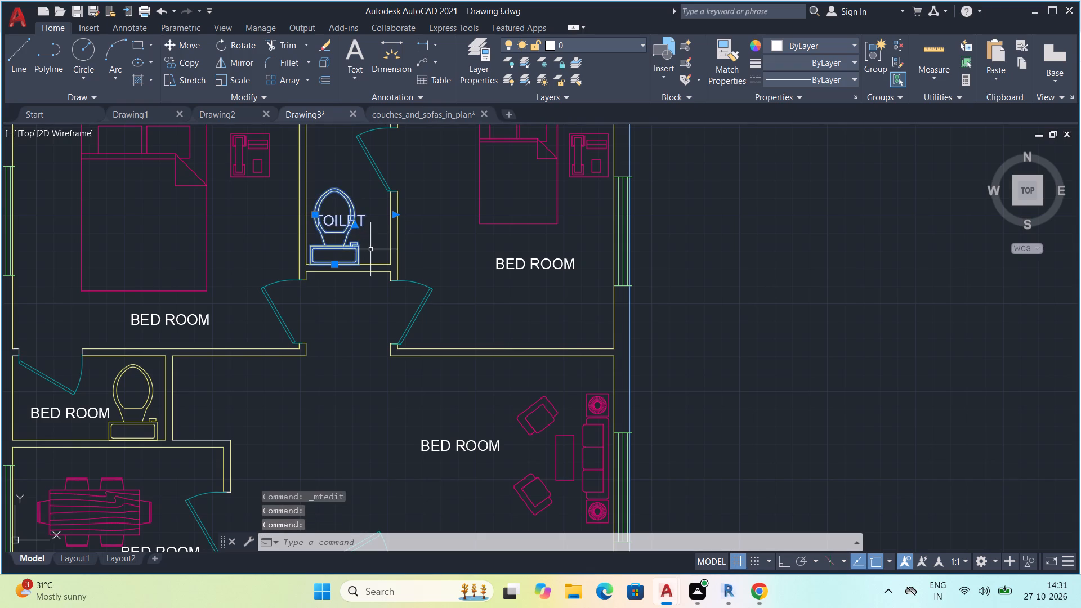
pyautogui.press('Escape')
# Move the TOILET label up so it sits just above the toilet fixture.
pyautogui.click(363, 220)
pyautogui.press('m')
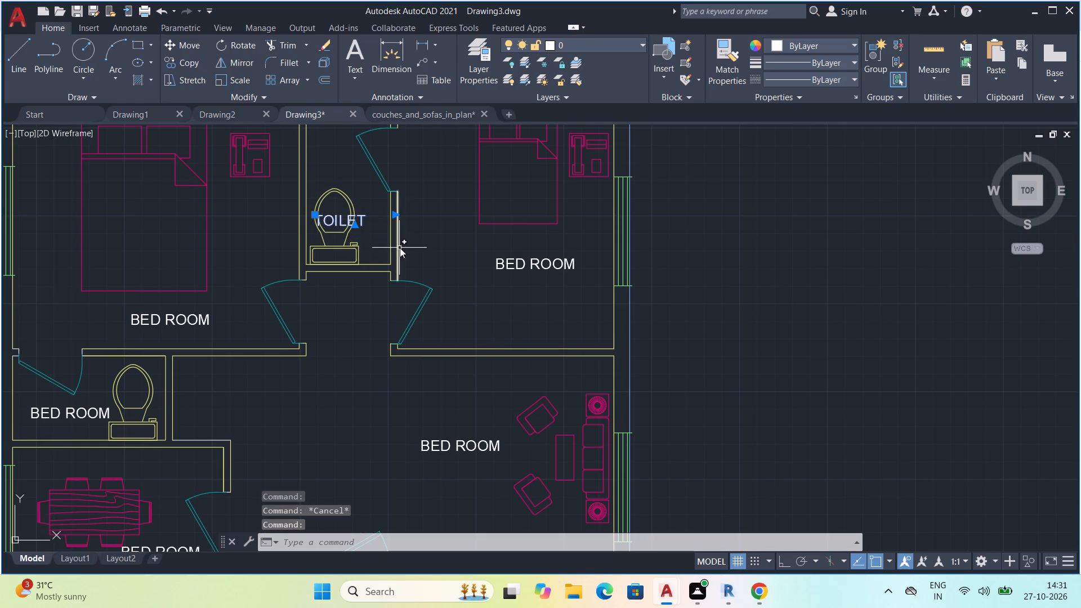
pyautogui.press('space')
pyautogui.click(360, 221)
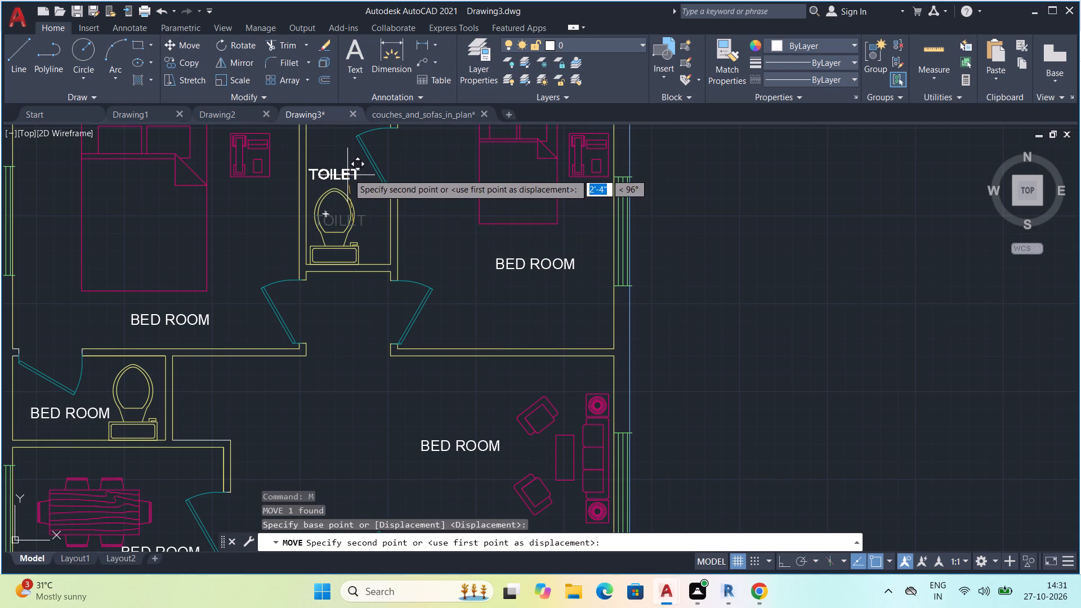
pyautogui.click(349, 173)
# Copy the TOILET label into the toilet below the upper-left bedroom, just above its BED ROOM label.
pyautogui.click(344, 173)
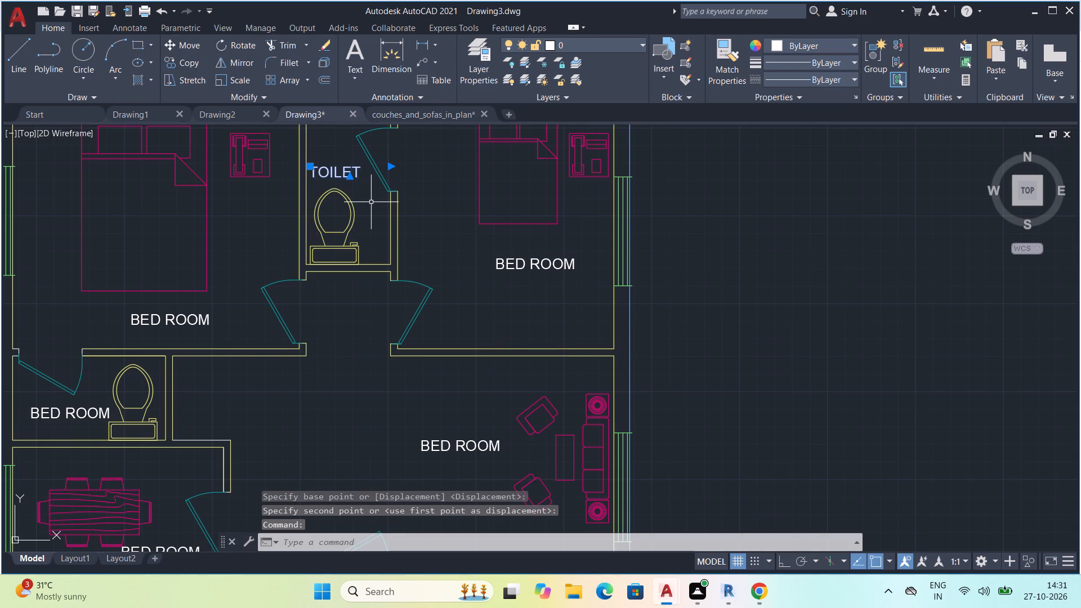
pyautogui.press('c')
pyautogui.press('o')
pyautogui.press('space')
pyautogui.click(351, 176)
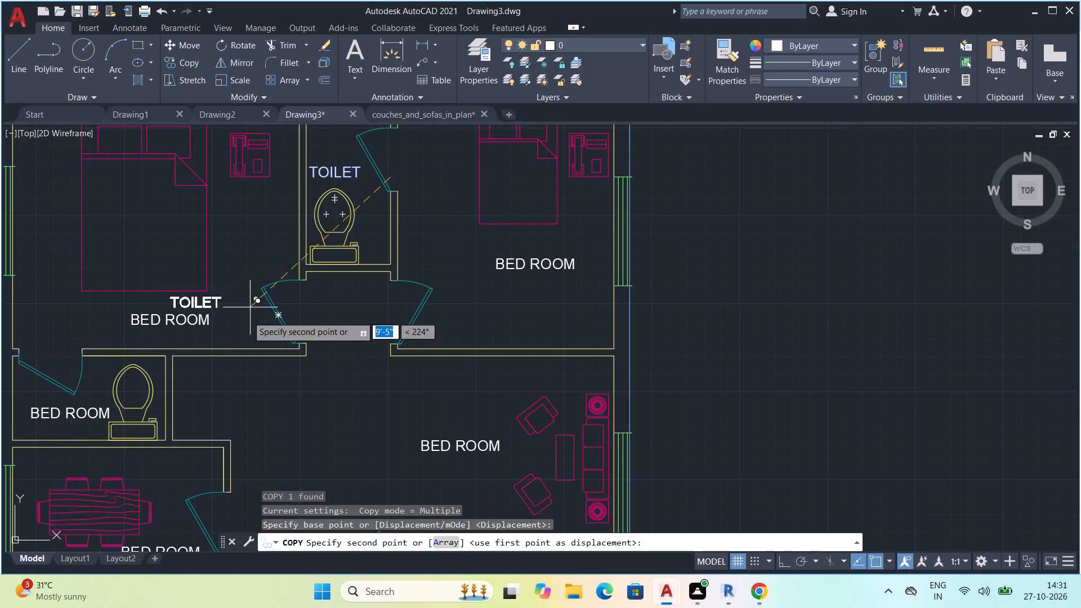
pyautogui.moveTo(245, 328); pyautogui.dragTo(432, 184, button='middle')
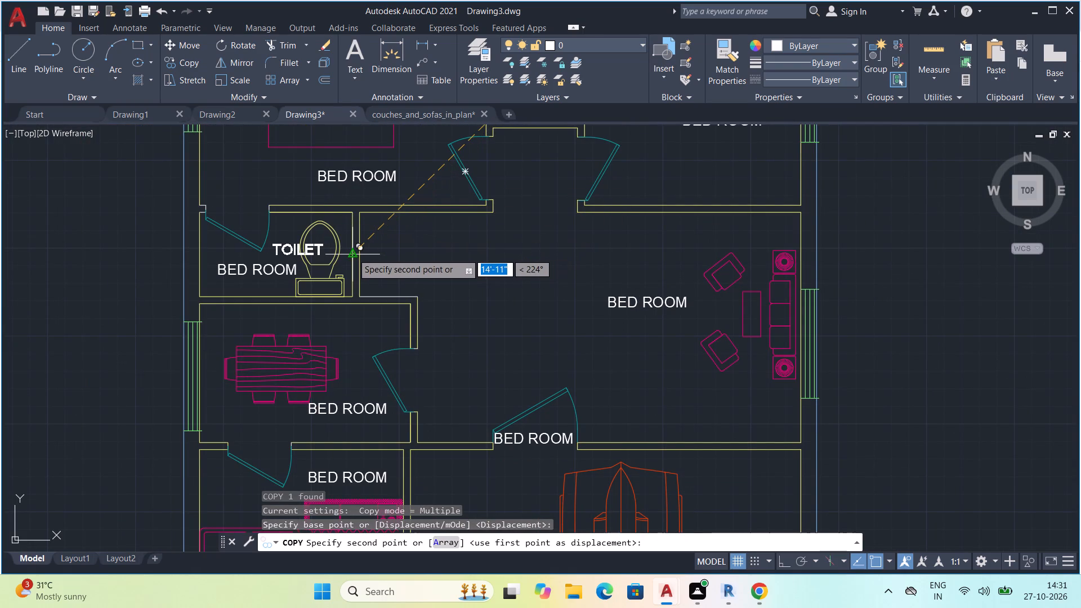
pyautogui.click(352, 253)
pyautogui.press('Escape')
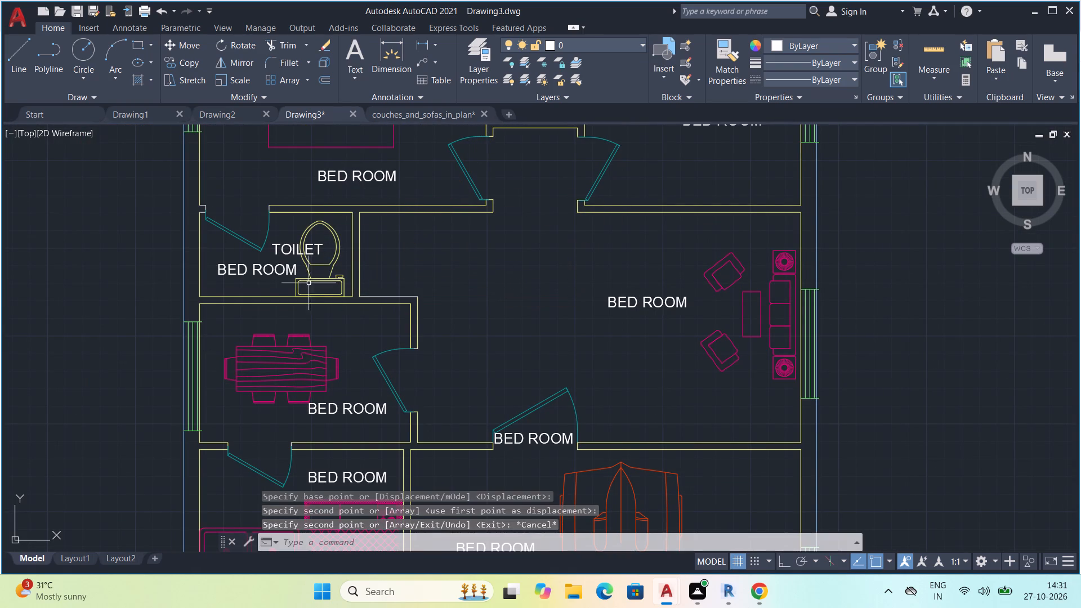
# Erase the BED ROOM label from the toilet below the upper-left bedroom.
pyautogui.click(284, 274)
pyautogui.press('e')
pyautogui.press('space')
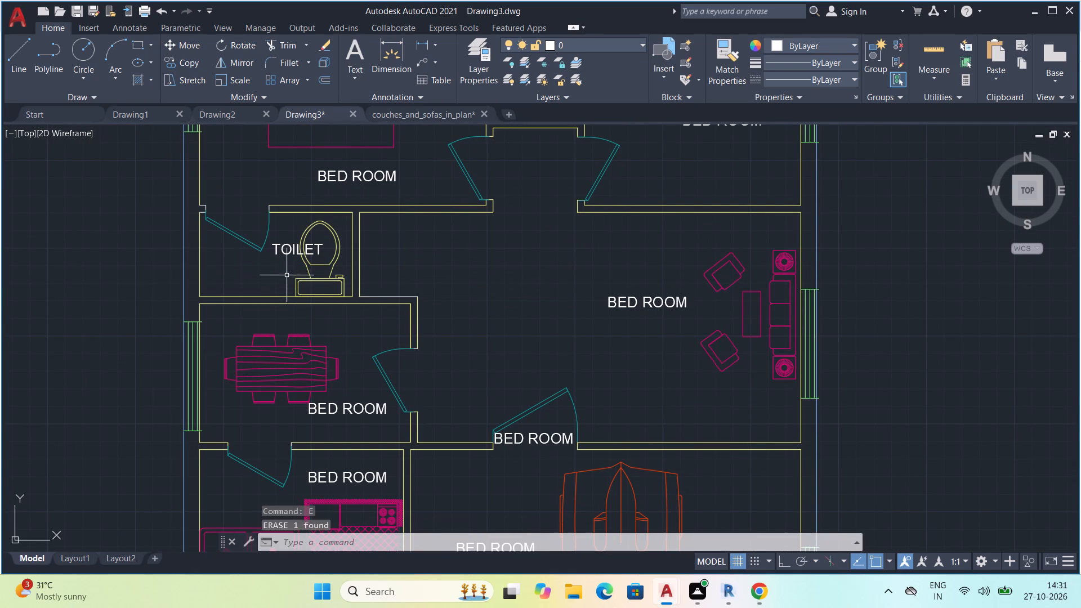
# Move the TOILET label below the upper-left bedroom off the toilet fixture into the clear floor area beside it.
pyautogui.click(299, 245)
pyautogui.press('m')
pyautogui.press('space')
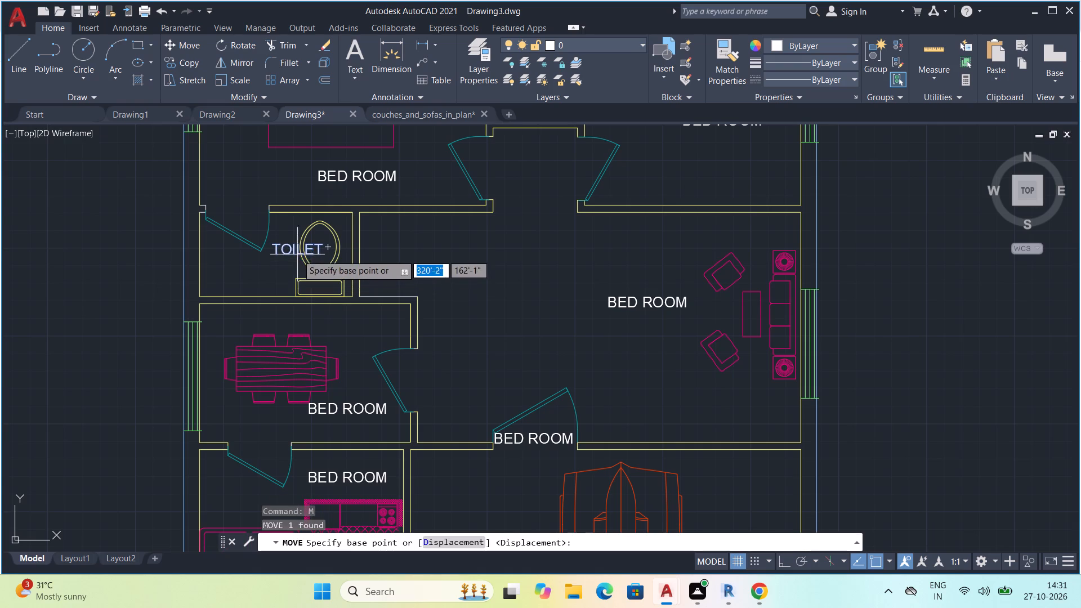
pyautogui.moveTo(309, 263); pyautogui.dragTo(310, 269)
pyautogui.click(262, 284)
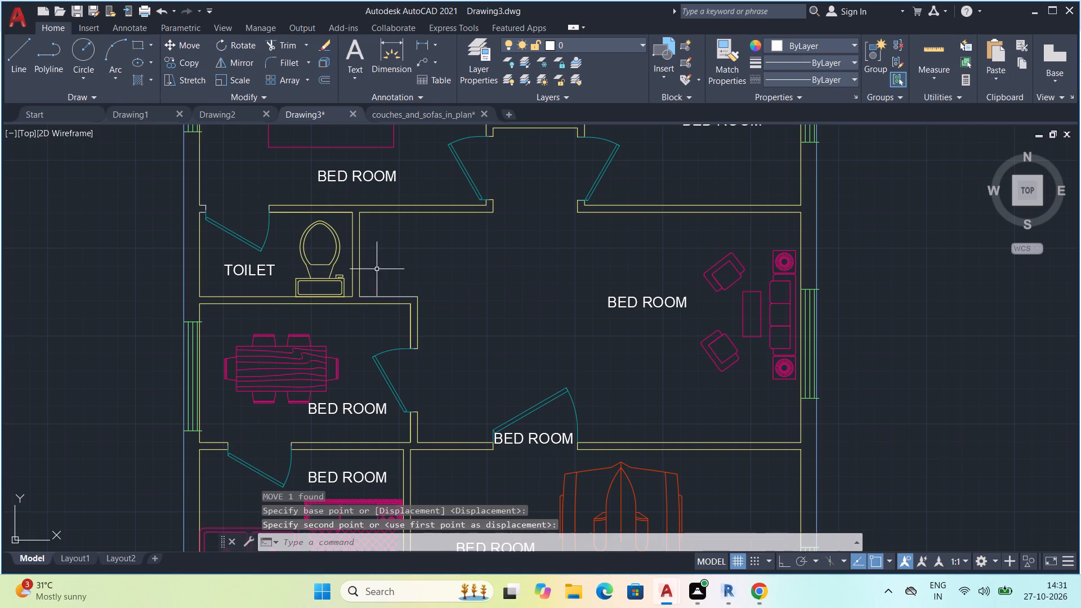
pyautogui.press('Escape')
# Change the BED ROOM label text in the large central room with the sofa set to "LOBBY".
pyautogui.scroll(-2, 427, 266)
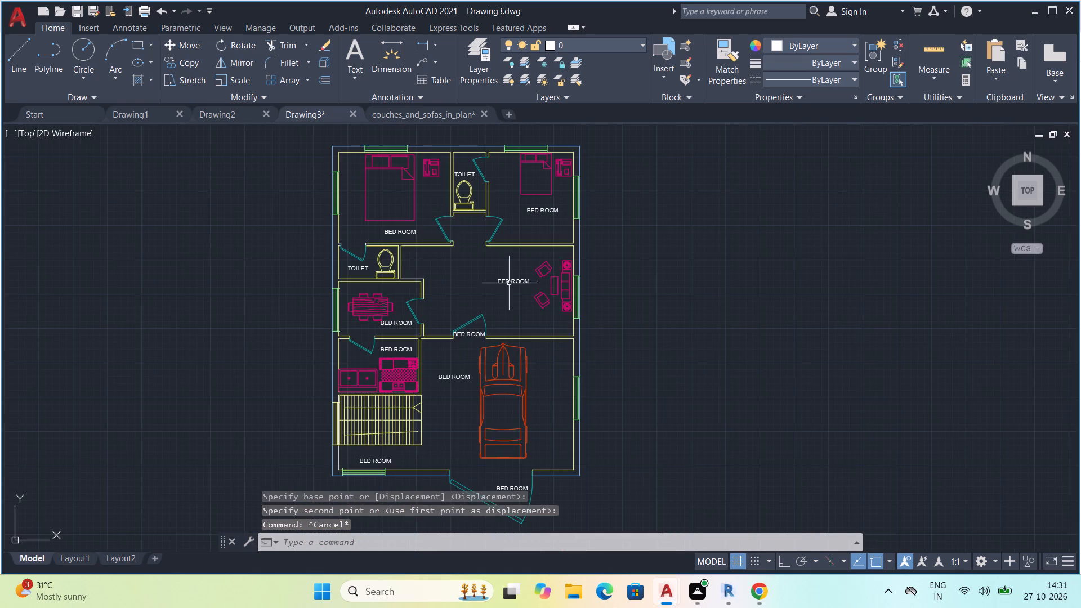
pyautogui.doubleClick(514, 281)
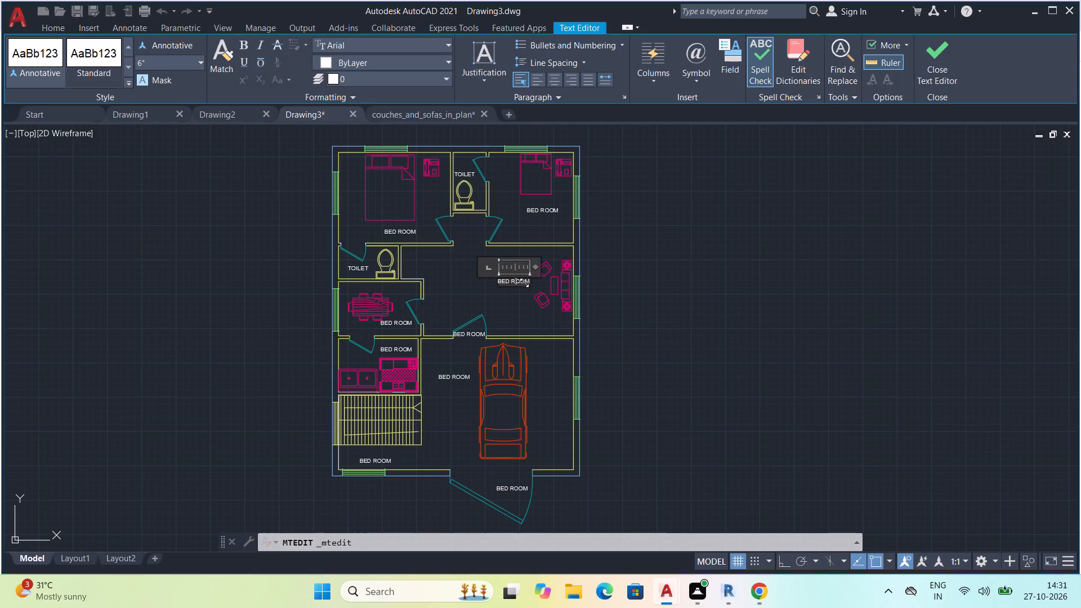
pyautogui.click(525, 283)
pyautogui.scroll(3, 525, 283)
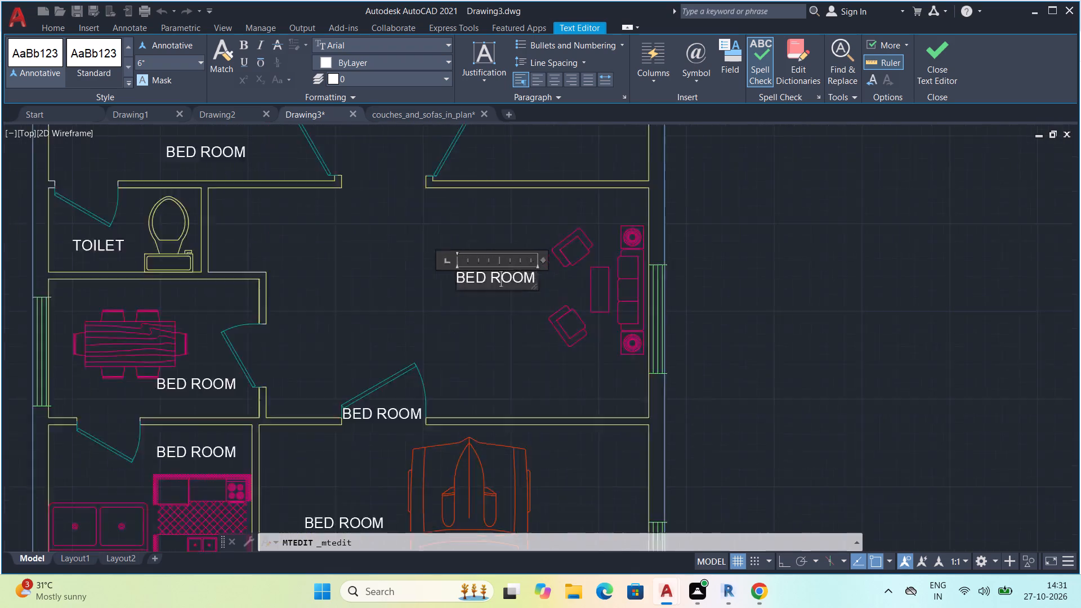
pyautogui.scroll(2, 521, 284)
pyautogui.click(577, 260)
pyautogui.press('BackSpace')
pyautogui.press('Delete')
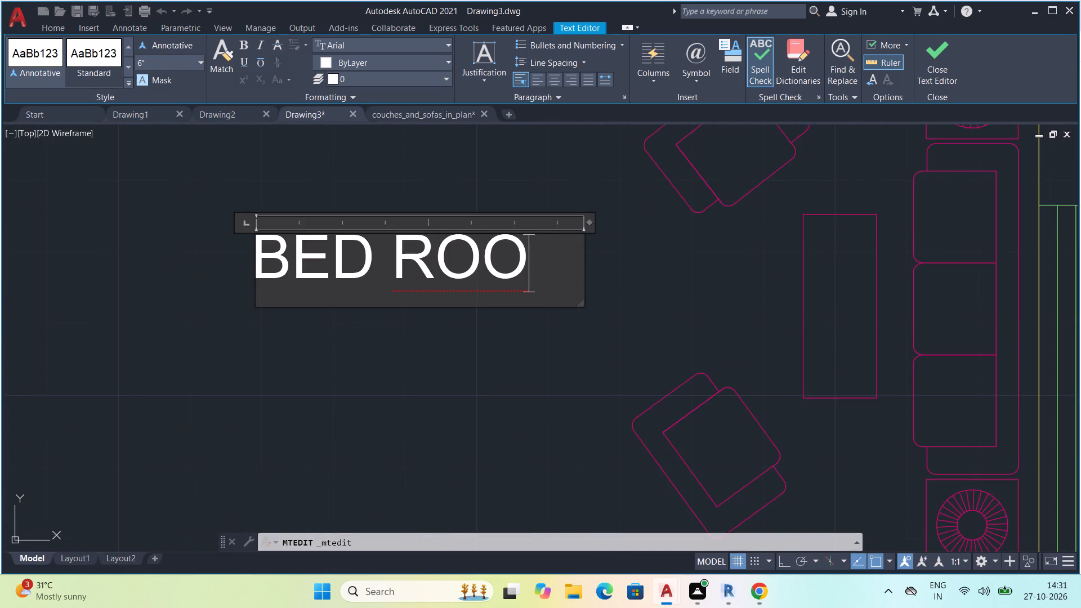
pyautogui.press('BackSpace')
pyautogui.press('BackSpace')
pyautogui.press('BackSpace')
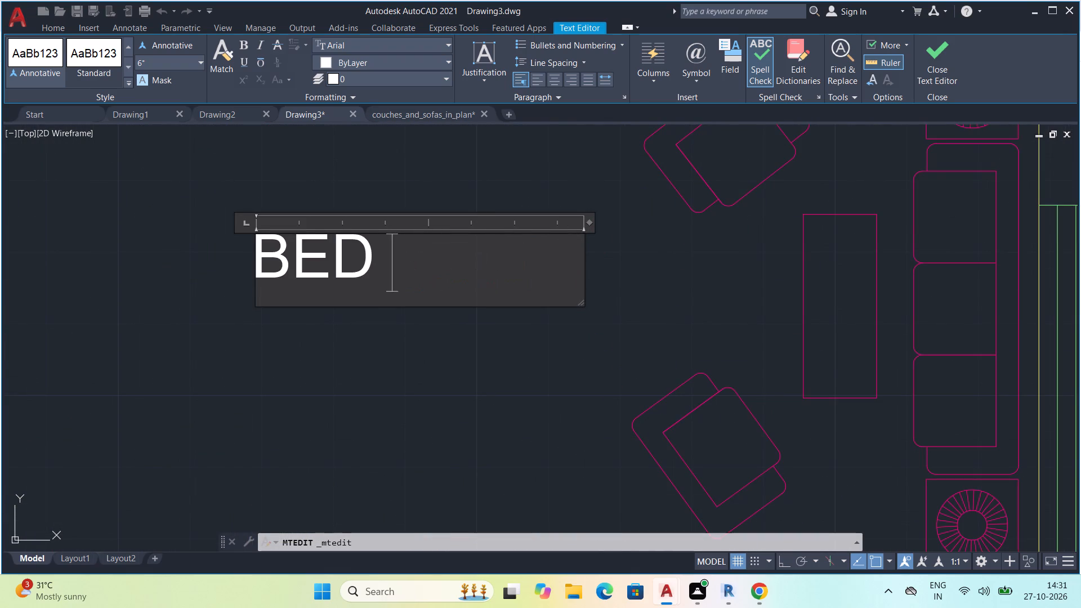
pyautogui.press('BackSpace')
pyautogui.press('BackSpace')
pyautogui.press('BackSpace')
pyautogui.press('BackSpace')
pyautogui.press('BackSpace')
pyautogui.press('BackSpace')
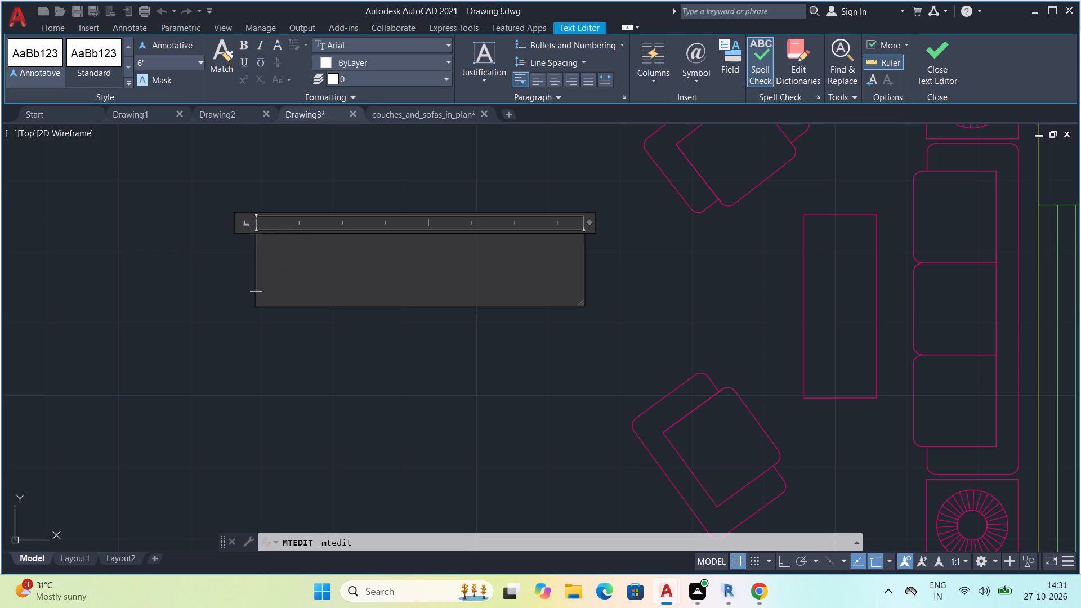
pyautogui.write('LOBBHY')
pyautogui.hotkey('shift', 'BackSpace')
pyautogui.hotkey('shift', 'BackSpace')
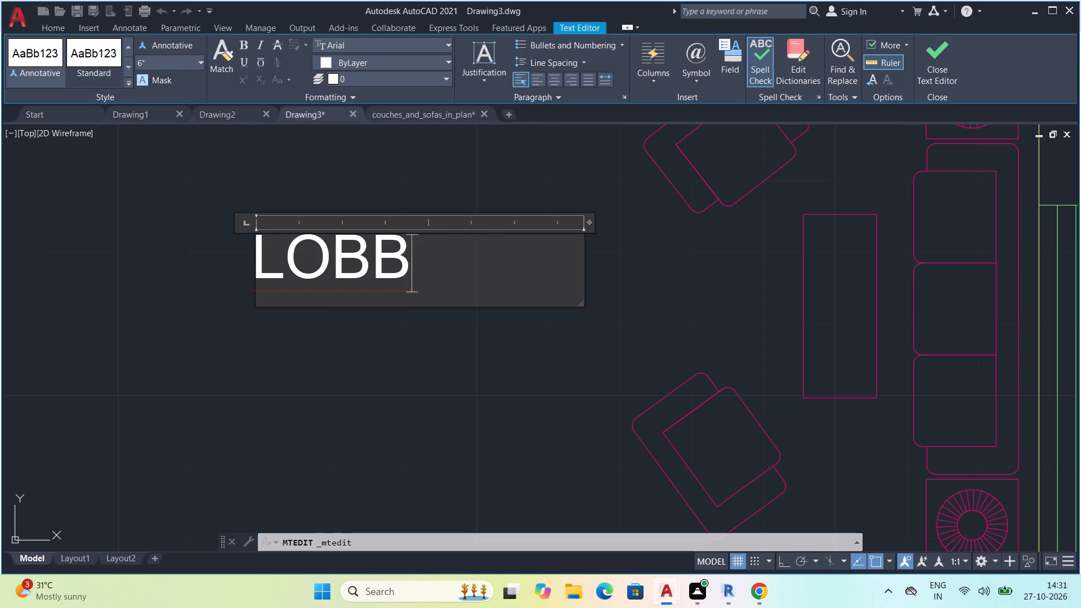
pyautogui.hotkey('shift', 'y')
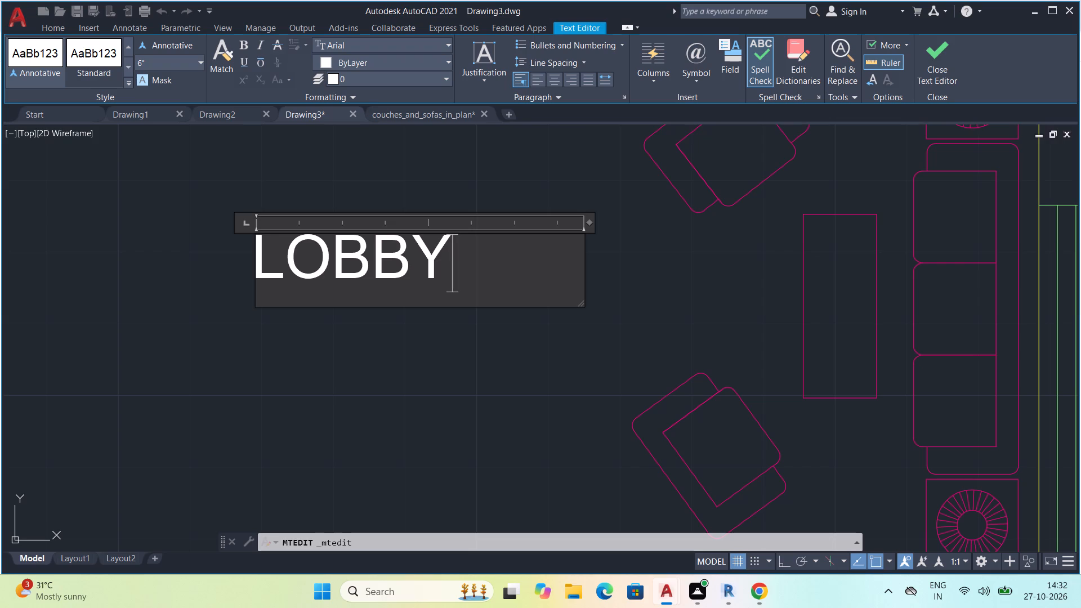
pyautogui.click(944, 47)
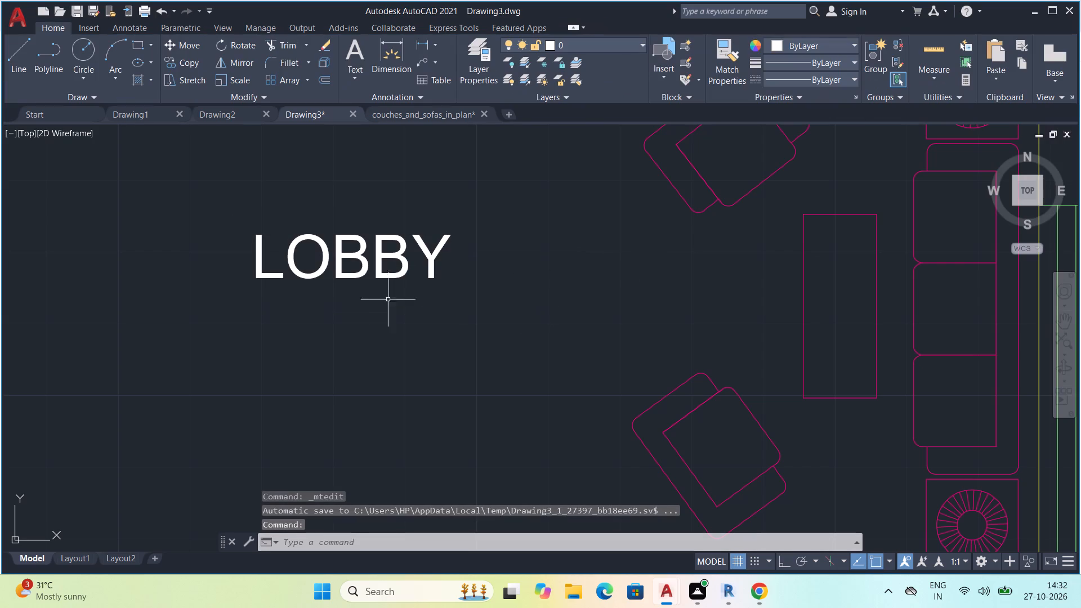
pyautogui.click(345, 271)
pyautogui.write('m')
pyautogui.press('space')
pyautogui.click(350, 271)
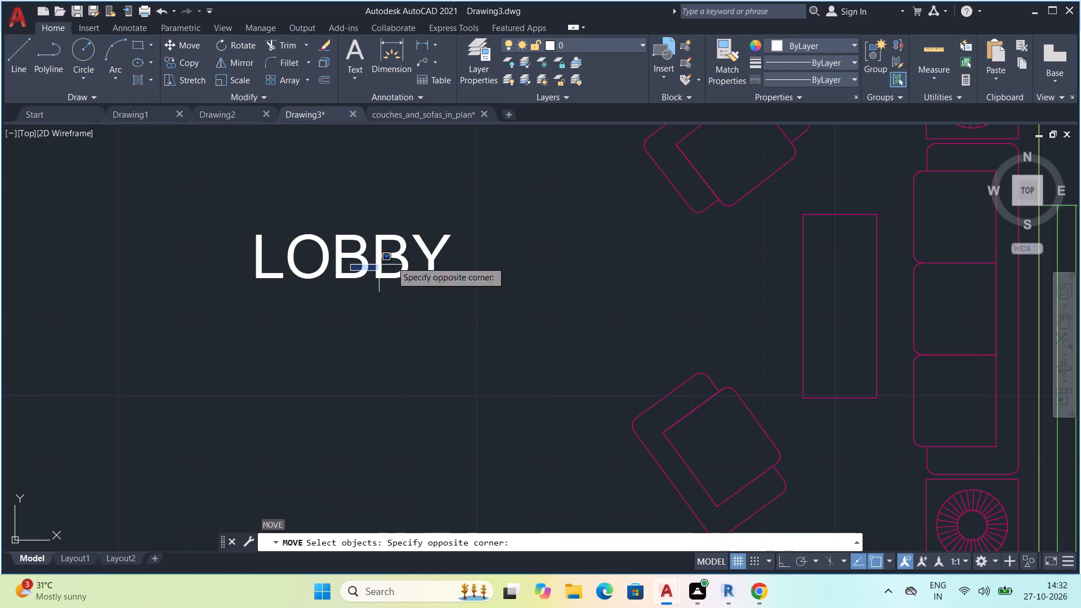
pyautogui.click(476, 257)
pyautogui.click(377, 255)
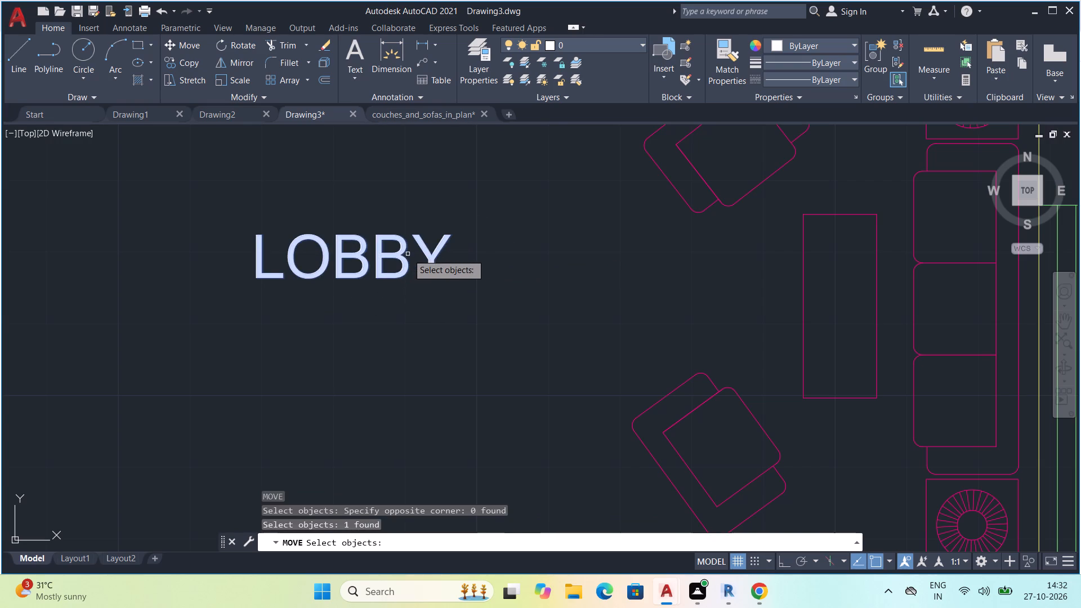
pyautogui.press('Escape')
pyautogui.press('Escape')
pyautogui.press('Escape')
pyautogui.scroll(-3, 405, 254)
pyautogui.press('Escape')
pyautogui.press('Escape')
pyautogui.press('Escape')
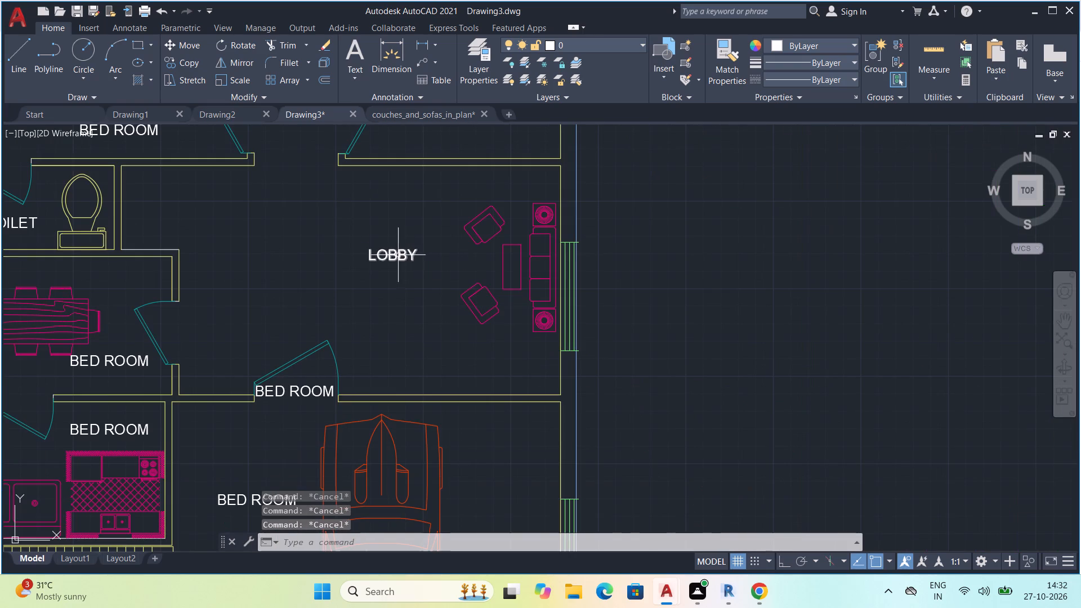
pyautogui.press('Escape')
# Move the LOBBY label closer to the sofa set, just beside the two armchairs.
pyautogui.click(397, 255)
pyautogui.write('m')
pyautogui.press('space')
pyautogui.click(403, 257)
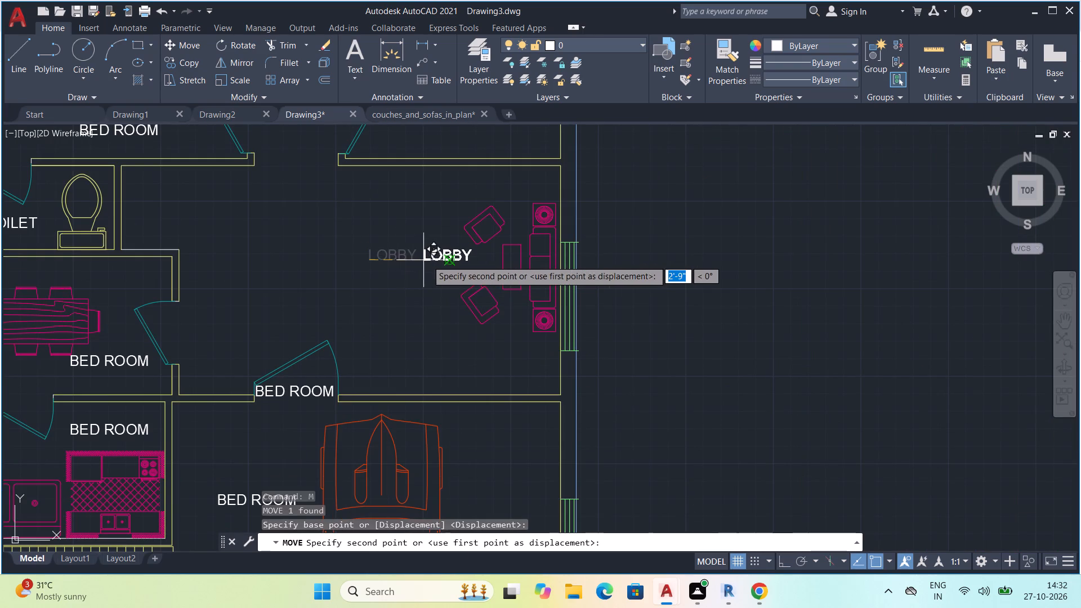
pyautogui.click(435, 269)
# Erase the BED ROOM label at the door between the lobby and the car area.
pyautogui.scroll(1, 458, 260)
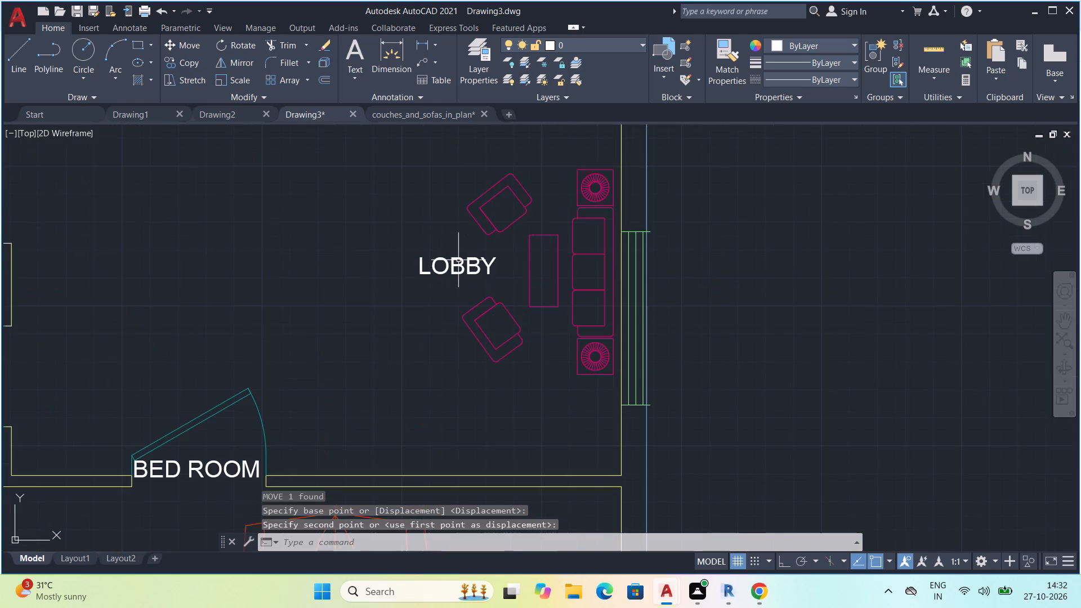
pyautogui.scroll(-1, 457, 260)
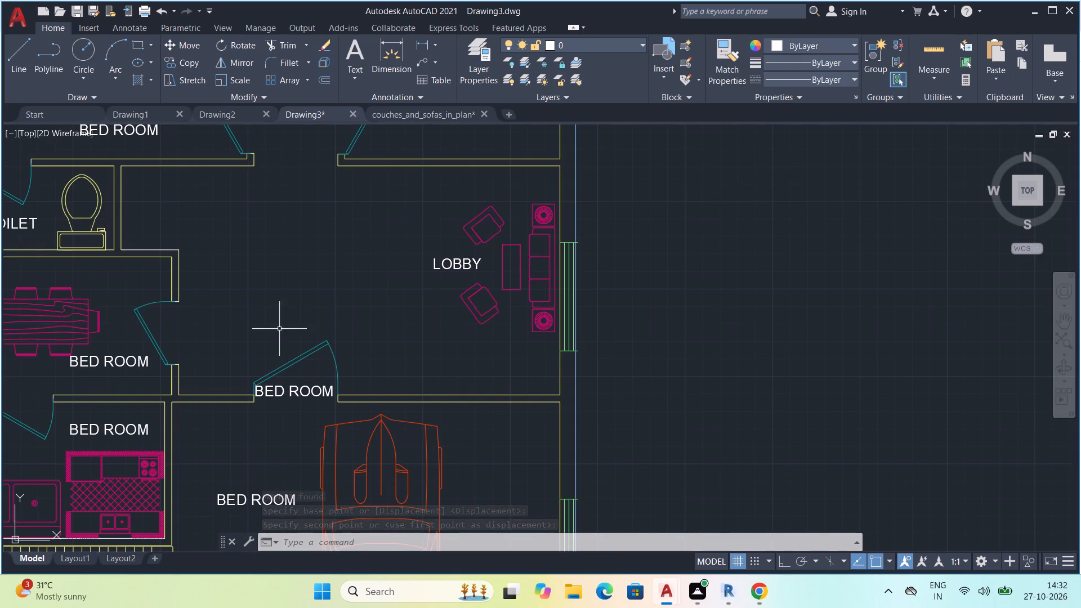
pyautogui.click(282, 387)
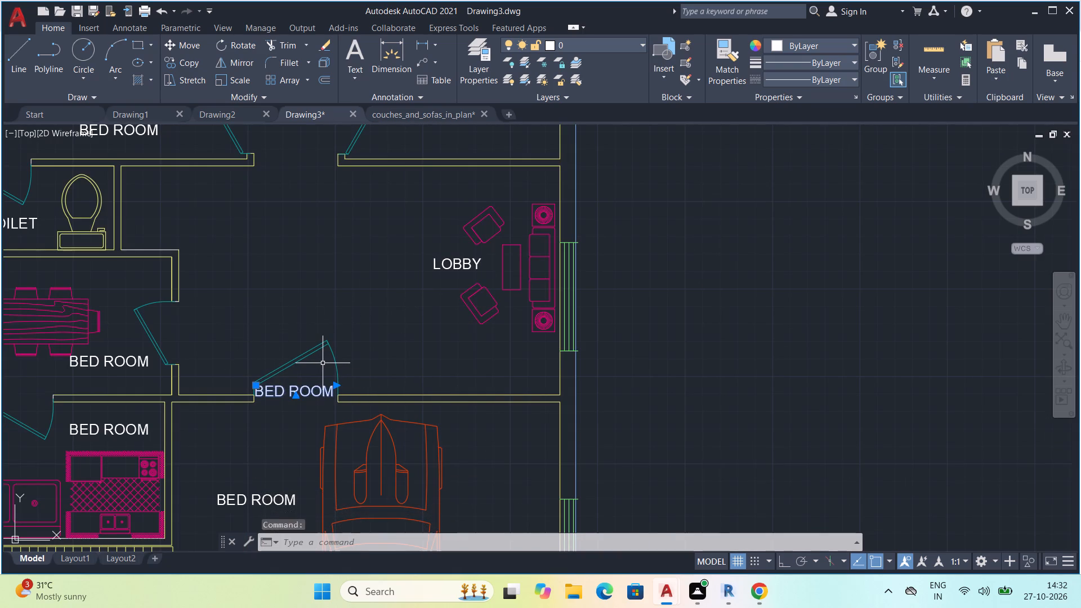
pyautogui.write('e')
pyautogui.press('space')
# Change the BED ROOM label text beside the car to "PARKING".
pyautogui.scroll(-1, 282, 393)
pyautogui.moveTo(280, 397); pyautogui.dragTo(361, 397, button='middle')
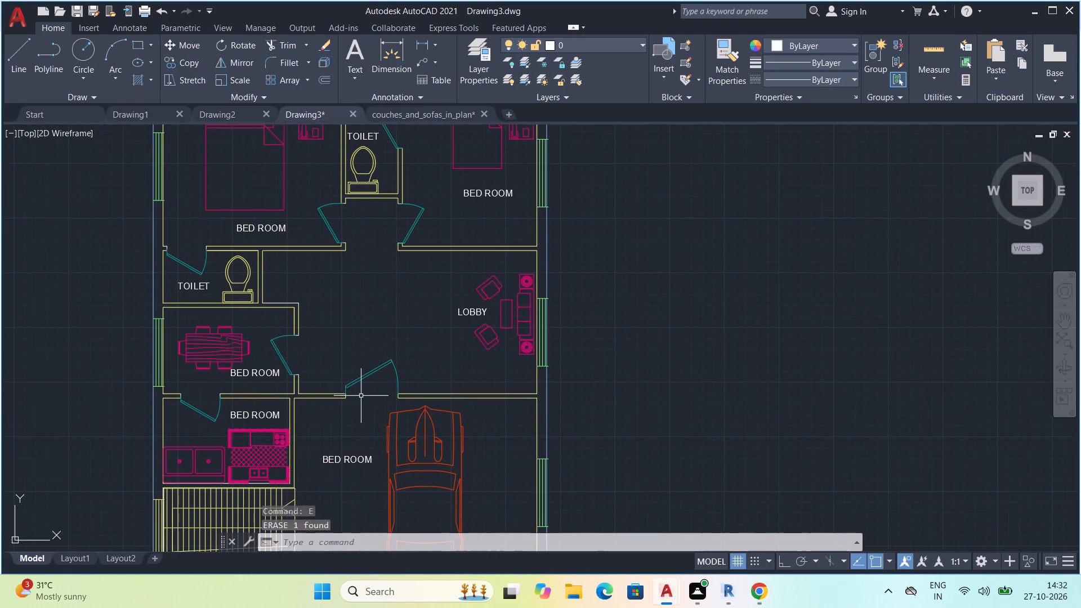
pyautogui.tripleClick(341, 463)
pyautogui.click(369, 455)
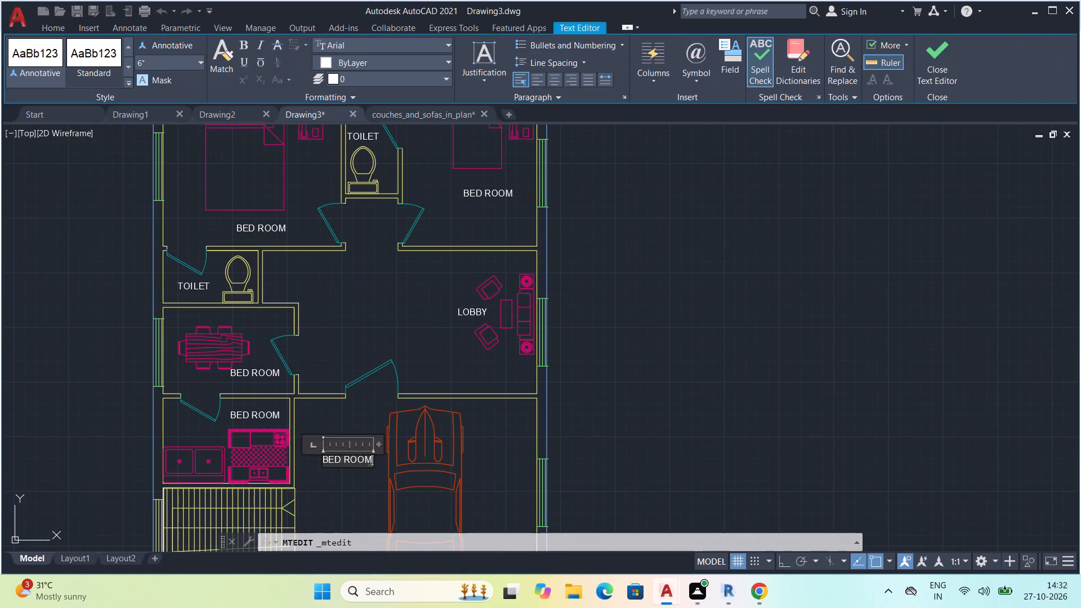
pyautogui.press('BackSpace')
pyautogui.press('BackSpace')
pyautogui.press('BackSpace')
pyautogui.press('BackSpace')
pyautogui.press('BackSpace')
pyautogui.press('BackSpace')
pyautogui.press('BackSpace')
pyautogui.press('BackSpace')
pyautogui.press('BackSpace')
pyautogui.press('BackSpace')
pyautogui.press('BackSpace')
pyautogui.press('BackSpace')
pyautogui.press('BackSpace')
pyautogui.press('BackSpace')
pyautogui.press('BackSpace')
pyautogui.press('BackSpace')
pyautogui.press('BackSpace')
pyautogui.press('BackSpace')
pyautogui.press('BackSpace')
pyautogui.press('BackSpace')
pyautogui.scroll(2, 369, 455)
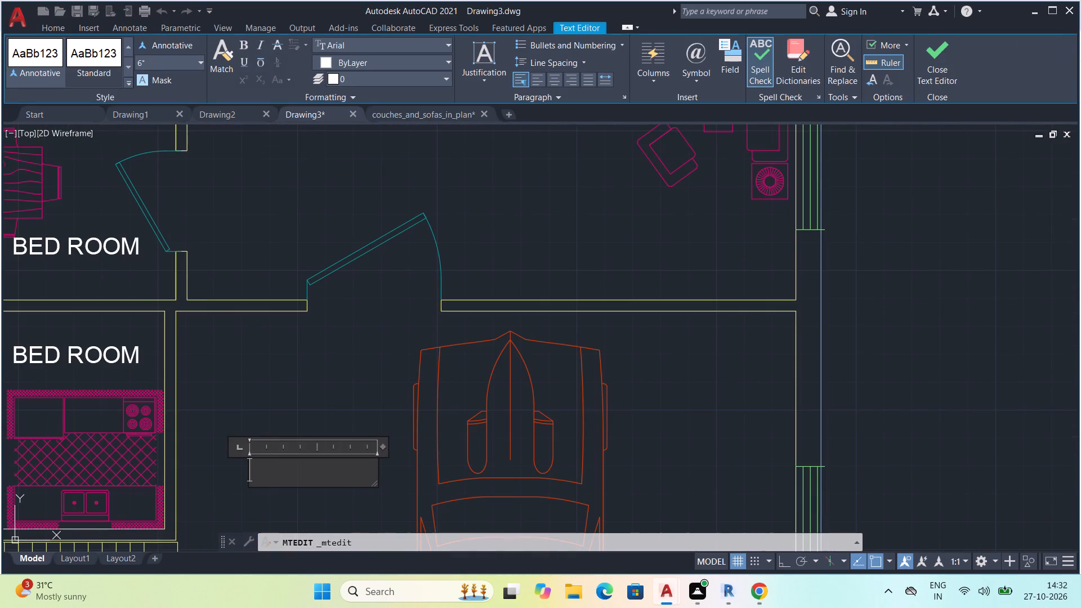
pyautogui.write('PARKING')
pyautogui.click(924, 53)
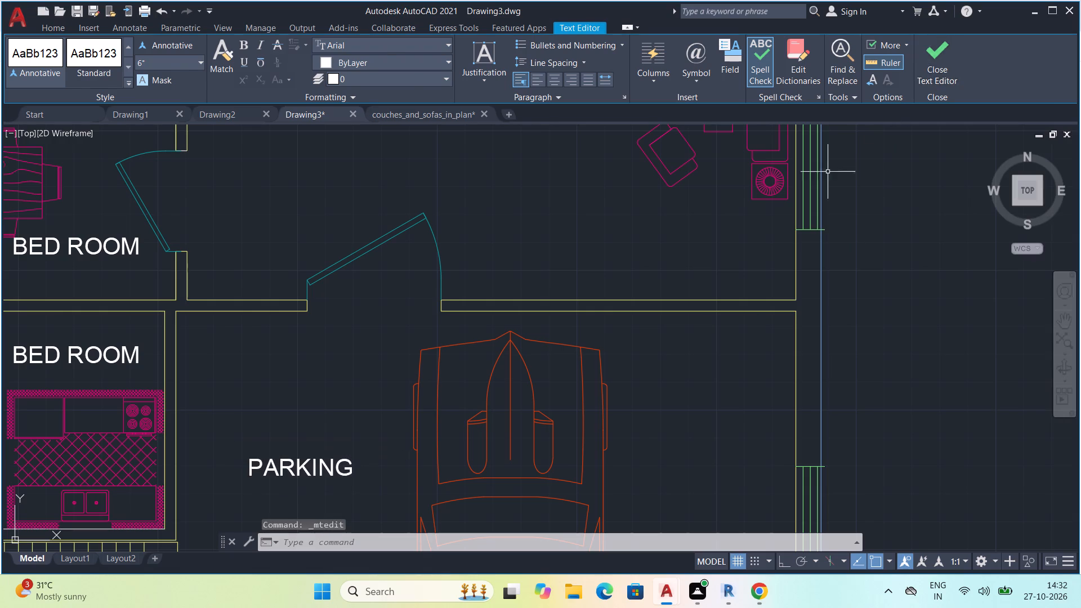
# Change the BED ROOM label text in the room with the dining table to "DINNING".
pyautogui.scroll(-1, 363, 412)
pyautogui.moveTo(328, 414); pyautogui.dragTo(520, 408, button='middle')
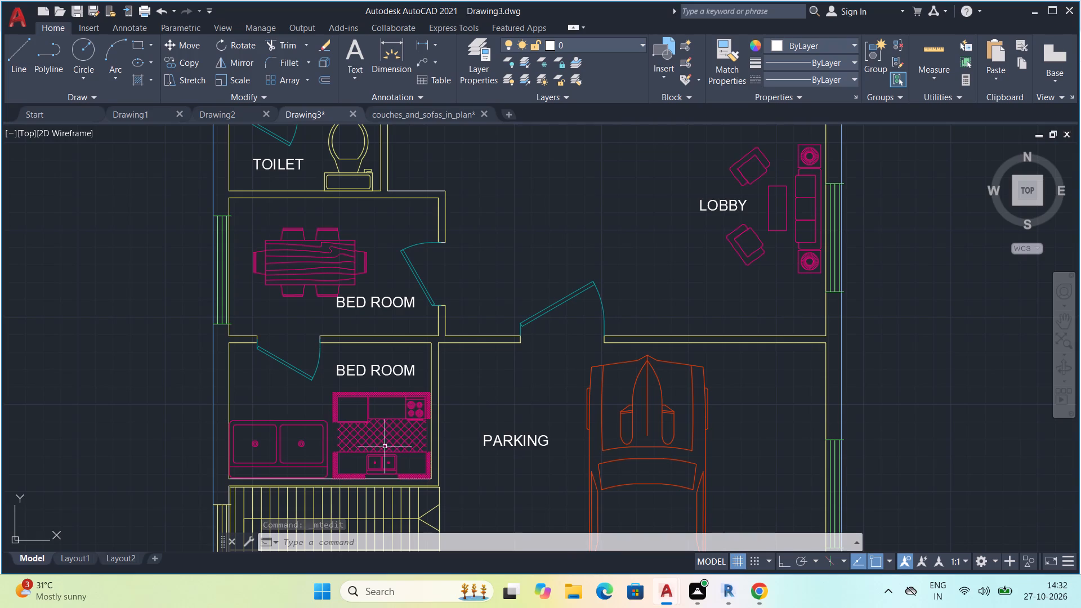
pyautogui.click(353, 300)
pyautogui.click(359, 307)
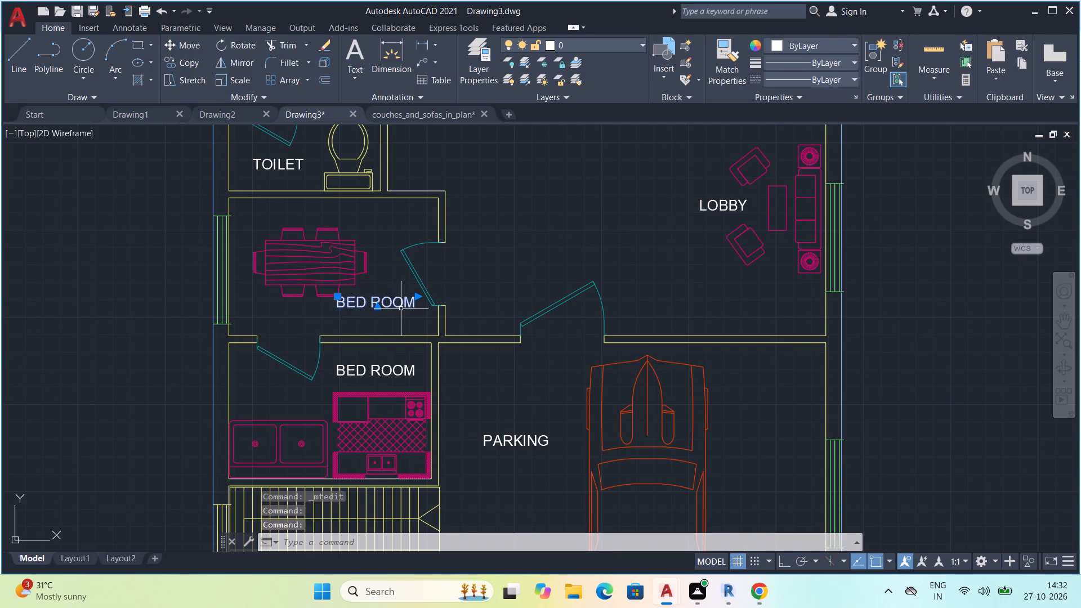
pyautogui.doubleClick(401, 307)
pyautogui.press('BackSpace')
pyautogui.press('BackSpace')
pyautogui.press('BackSpace')
pyautogui.press('BackSpace')
pyautogui.press('BackSpace')
pyautogui.press('BackSpace')
pyautogui.press('BackSpace')
pyautogui.press('BackSpace')
pyautogui.press('BackSpace')
pyautogui.press('BackSpace')
pyautogui.press('BackSpace')
pyautogui.press('BackSpace')
pyautogui.press('BackSpace')
pyautogui.press('BackSpace')
pyautogui.press('BackSpace')
pyautogui.press('BackSpace')
pyautogui.press('BackSpace')
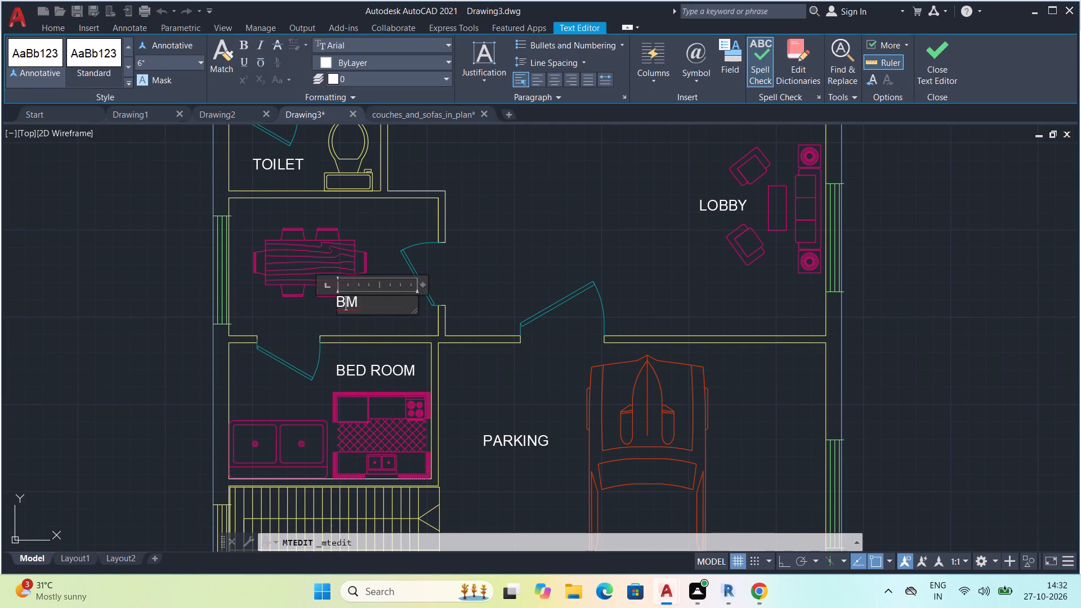
pyautogui.click(359, 306)
pyautogui.press('BackSpace')
pyautogui.press('BackSpace')
pyautogui.write('DINNING')
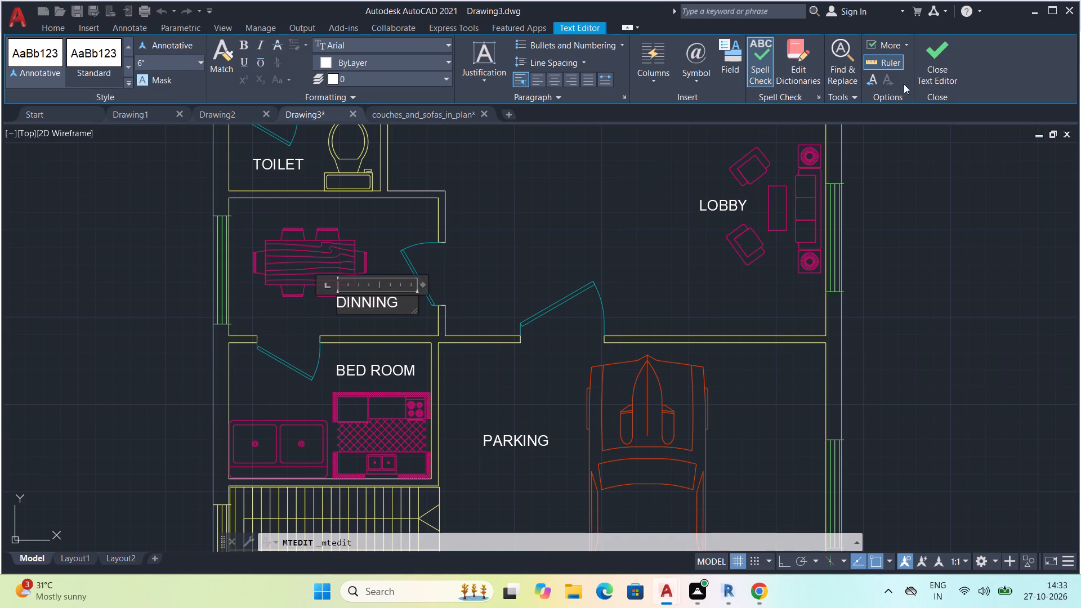
pyautogui.moveTo(925, 59); pyautogui.dragTo(910, 67)
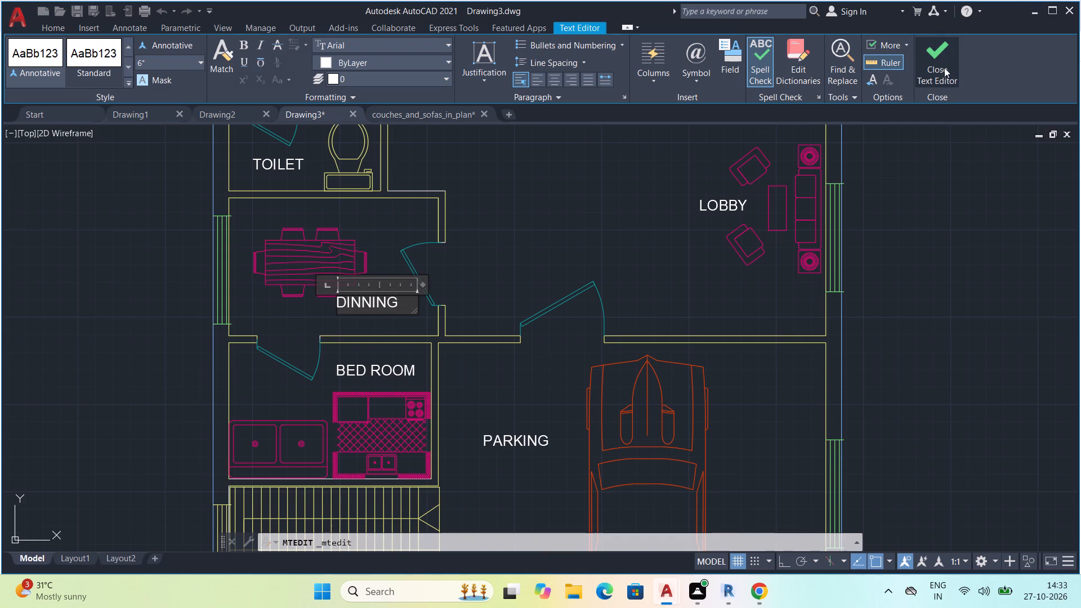
pyautogui.click(941, 70)
# Move the DINNING label up so it sits just above the dining table.
pyautogui.click(377, 304)
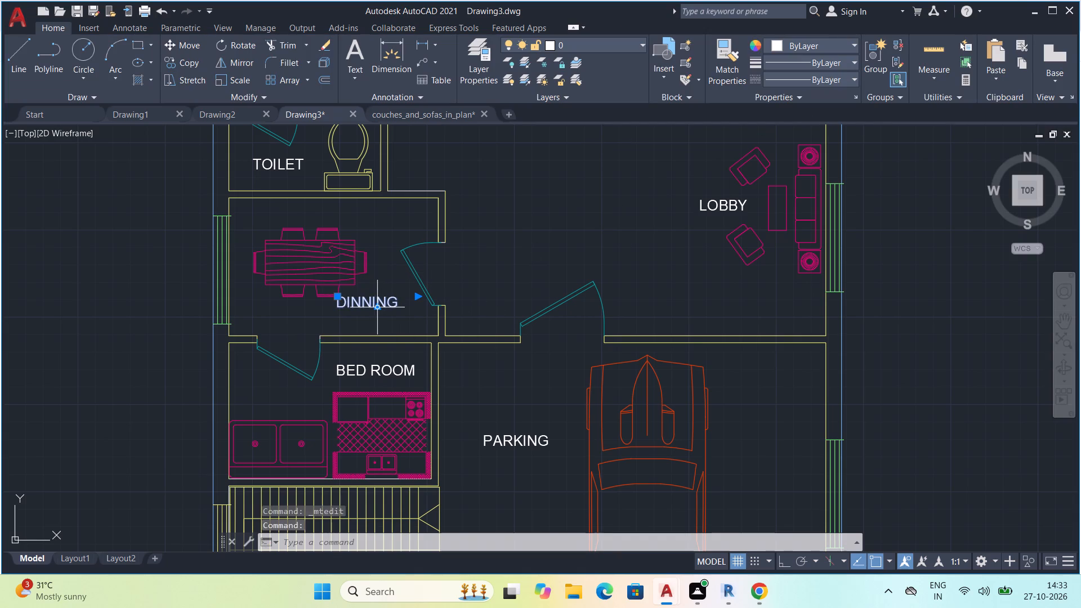
pyautogui.press('m')
pyautogui.press('space')
pyautogui.click(380, 306)
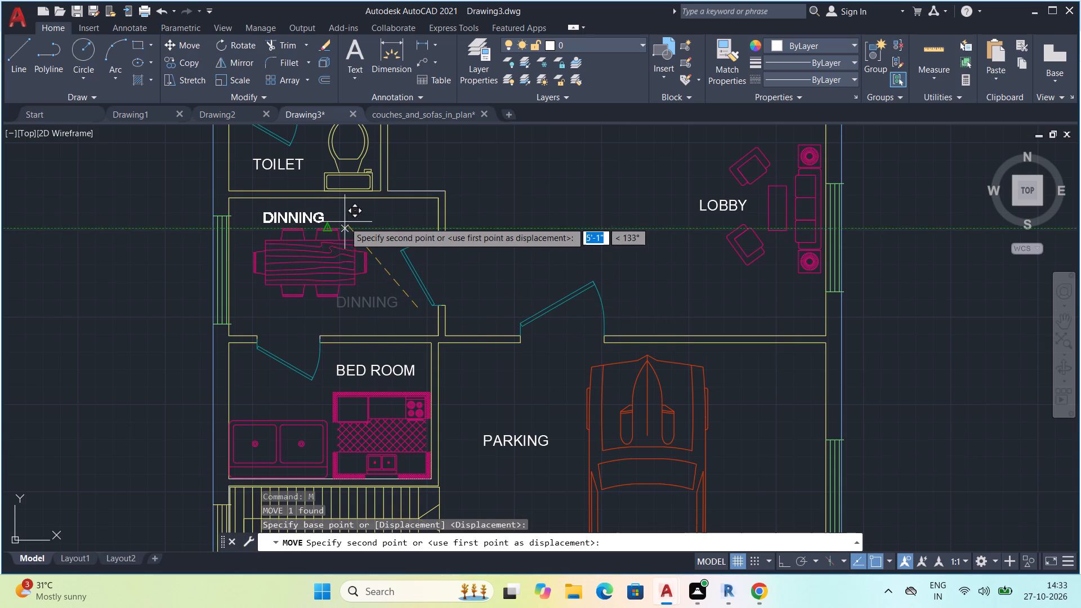
pyautogui.click(359, 218)
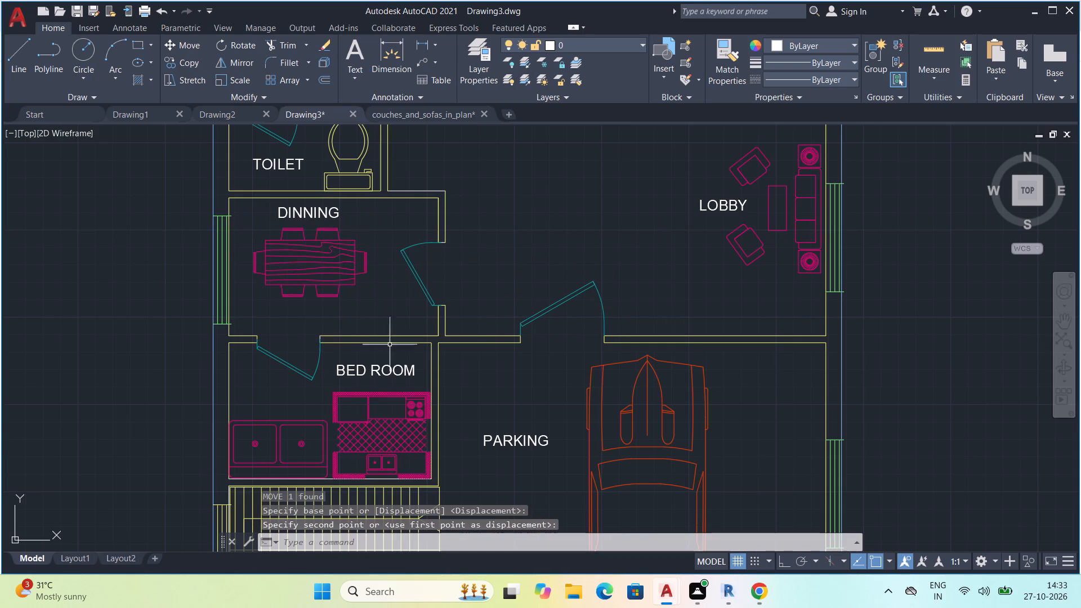
# Change the BED ROOM label text above the stove and sink units to "KITCHEN".
pyautogui.doubleClick(390, 364)
pyautogui.click(417, 372)
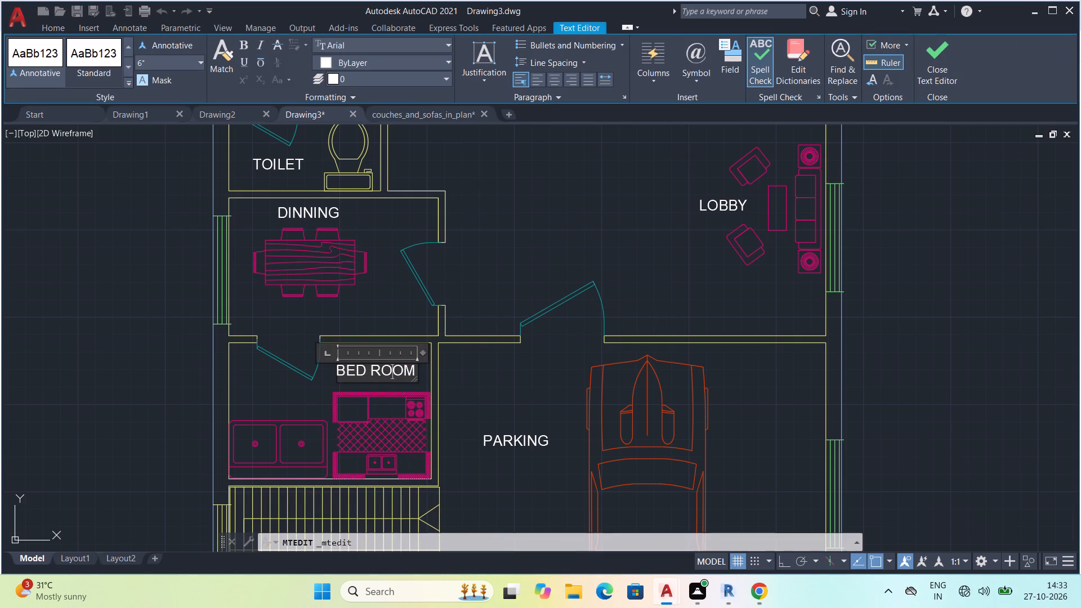
pyautogui.click(406, 369)
pyautogui.click(410, 374)
pyautogui.press('BackSpace')
pyautogui.press('BackSpace')
pyautogui.press('BackSpace')
pyautogui.press('BackSpace')
pyautogui.press('BackSpace')
pyautogui.press('BackSpace')
pyautogui.press('BackSpace')
pyautogui.press('BackSpace')
pyautogui.press('BackSpace')
pyautogui.press('BackSpace')
pyautogui.press('BackSpace')
pyautogui.press('BackSpace')
pyautogui.press('BackSpace')
pyautogui.press('BackSpace')
pyautogui.press('BackSpace')
pyautogui.press('BackSpace')
pyautogui.press('BackSpace')
pyautogui.press('BackSpace')
pyautogui.press('BackSpace')
pyautogui.press('BackSpace')
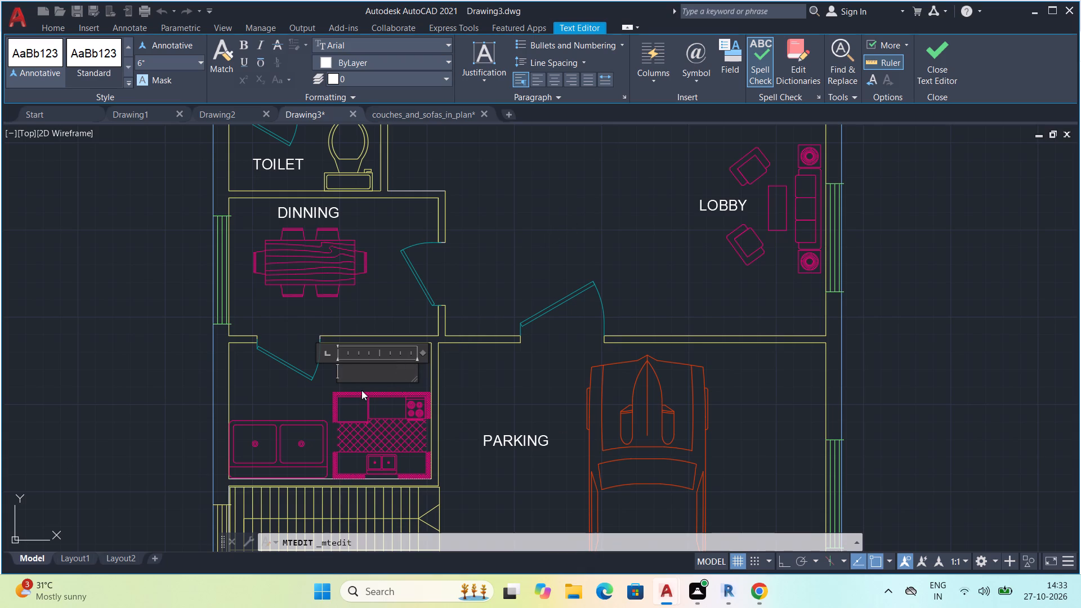
pyautogui.write('KITCHEN')
pyautogui.click(931, 49)
# Change the BED ROOM label text below the stairs to "STAIRCASE".
pyautogui.scroll(-1, 480, 358)
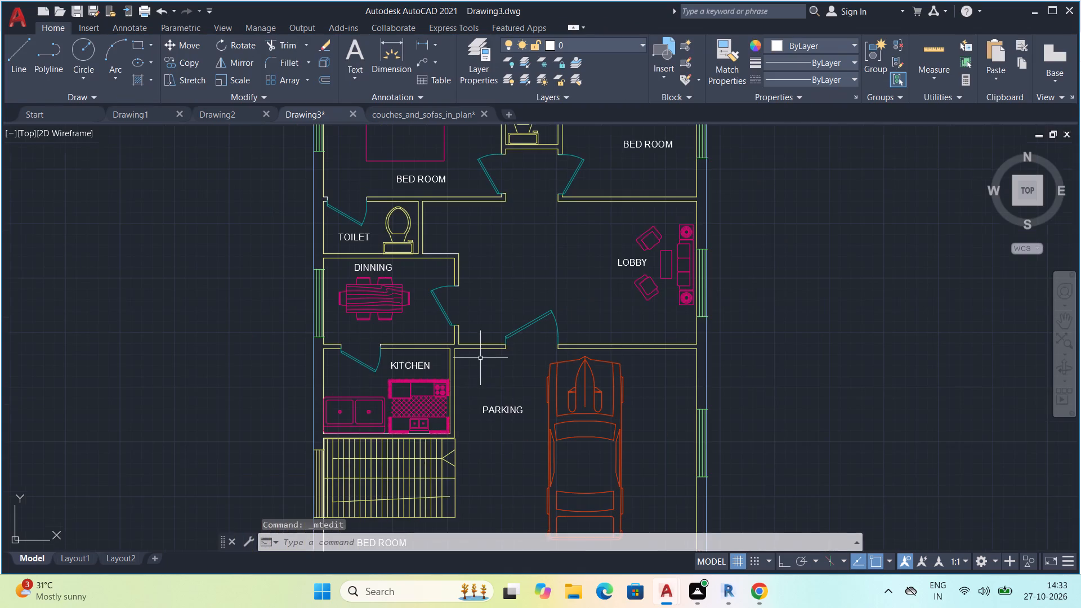
pyautogui.moveTo(504, 405); pyautogui.dragTo(506, 289, button='middle')
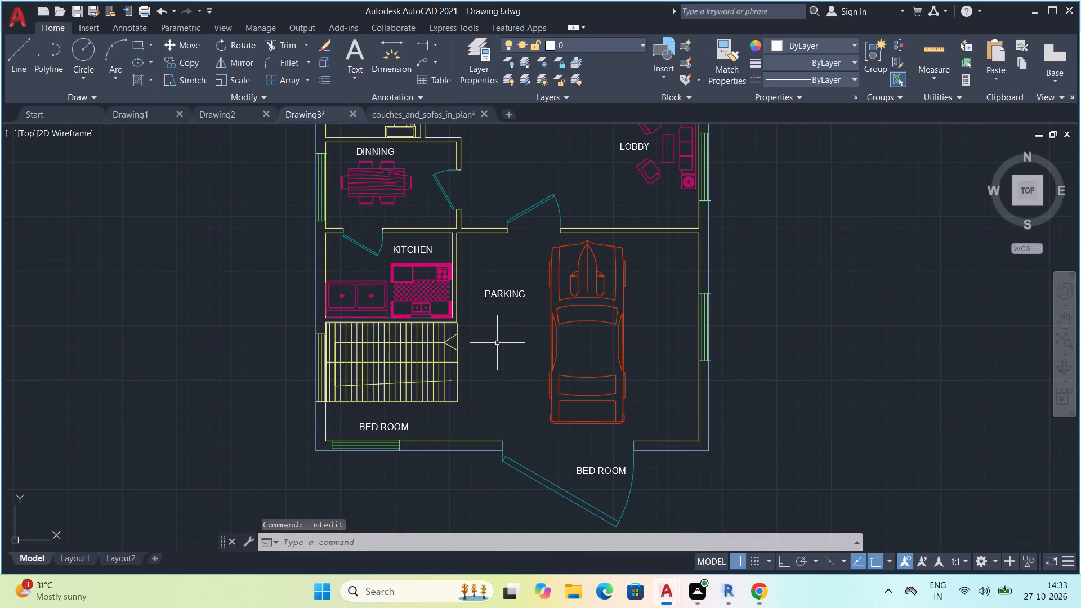
pyautogui.doubleClick(379, 426)
pyautogui.click(410, 425)
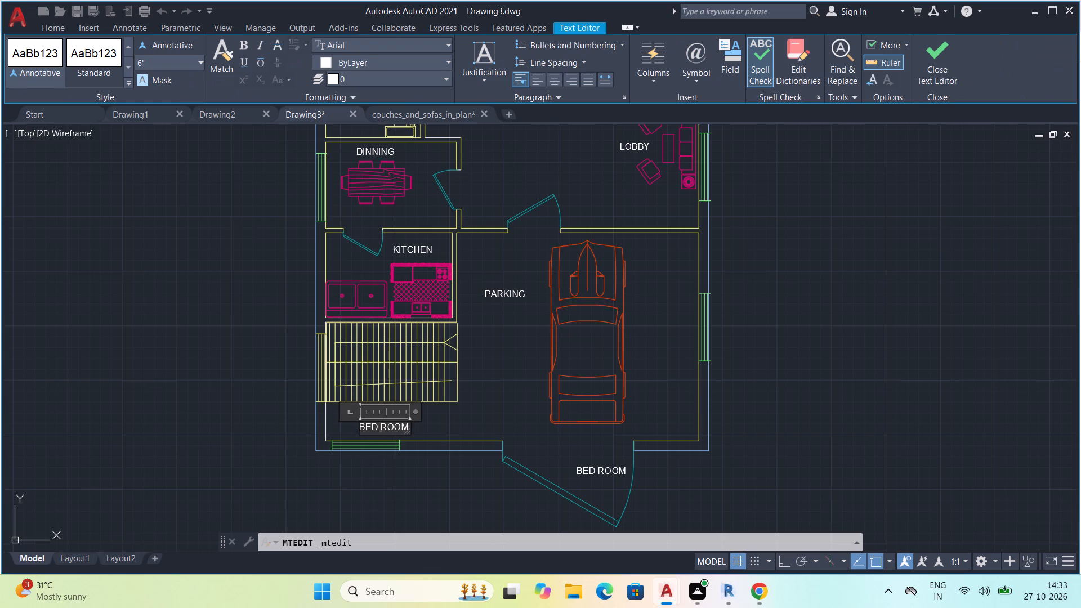
pyautogui.doubleClick(402, 427)
pyautogui.press('BackSpace')
pyautogui.press('BackSpace')
pyautogui.press('BackSpace')
pyautogui.press('BackSpace')
pyautogui.press('BackSpace')
pyautogui.press('BackSpace')
pyautogui.press('BackSpace')
pyautogui.press('BackSpace')
pyautogui.press('BackSpace')
pyautogui.press('BackSpace')
pyautogui.press('BackSpace')
pyautogui.press('BackSpace')
pyautogui.press('BackSpace')
pyautogui.press('BackSpace')
pyautogui.press('BackSpace')
pyautogui.press('BackSpace')
pyautogui.press('BackSpace')
pyautogui.press('BackSpace')
pyautogui.press('BackSpace')
pyautogui.press('BackSpace')
pyautogui.click(390, 425)
pyautogui.write('ST')
pyautogui.write('AIRCASE')
pyautogui.click(950, 64)
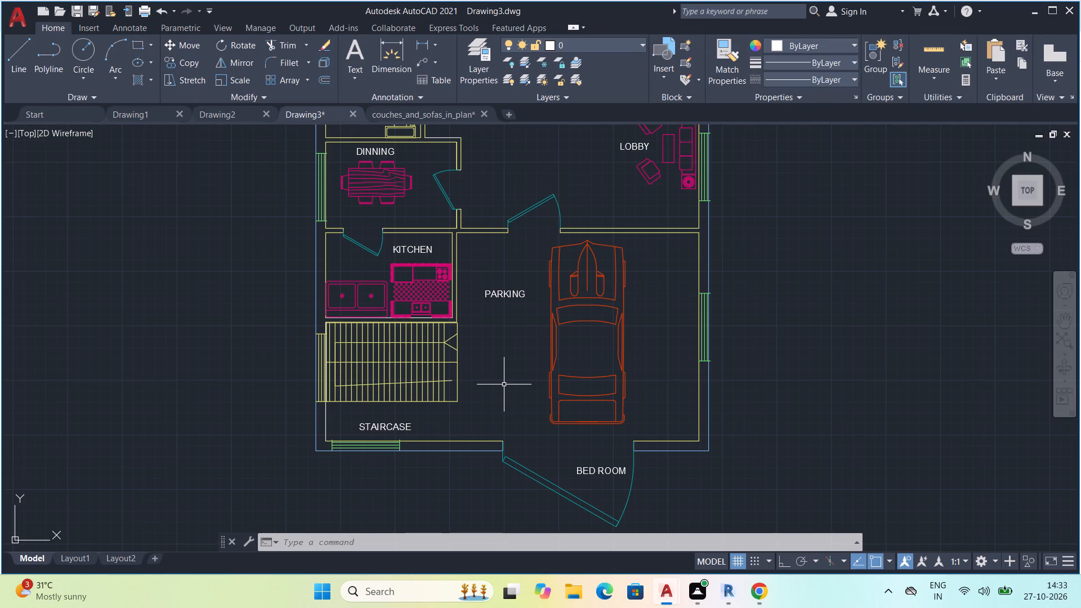
# Change the BED ROOM label text at the large front door to "MAIN ENTRANCE".
pyautogui.doubleClick(594, 476)
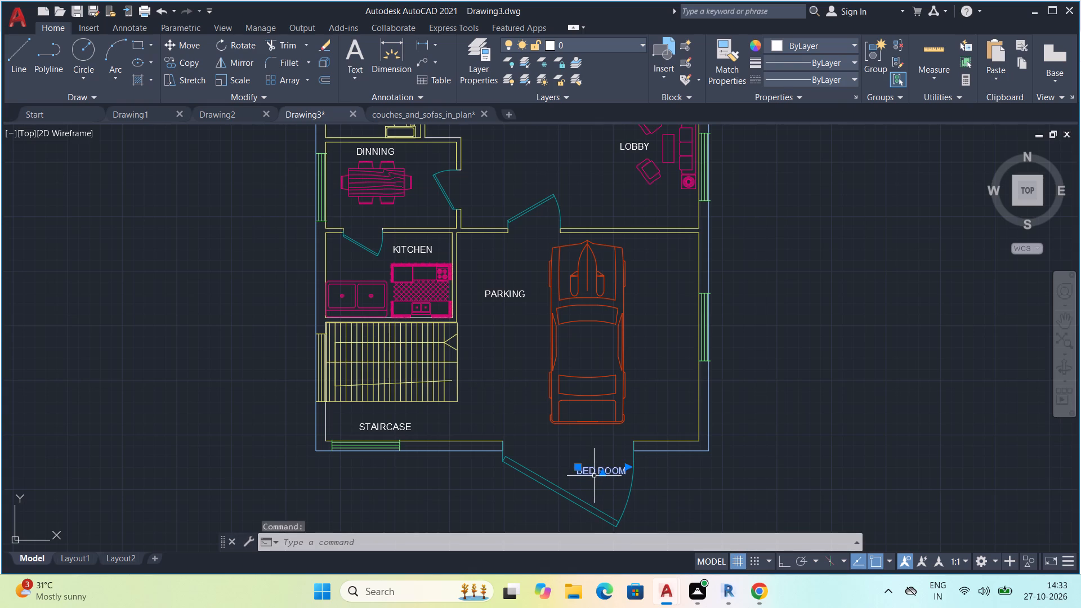
pyautogui.click(627, 466)
pyautogui.click(626, 466)
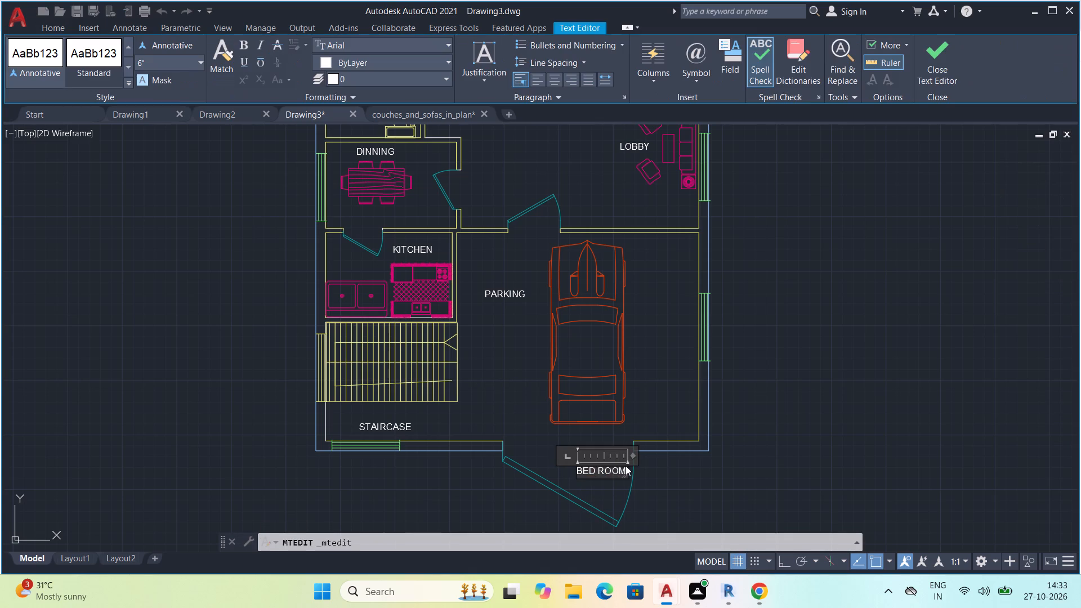
pyautogui.click(625, 466)
pyautogui.press('BackSpace')
pyautogui.press('BackSpace')
pyautogui.press('BackSpace')
pyautogui.press('BackSpace')
pyautogui.press('BackSpace')
pyautogui.press('BackSpace')
pyautogui.press('BackSpace')
pyautogui.press('BackSpace')
pyautogui.press('BackSpace')
pyautogui.press('BackSpace')
pyautogui.press('BackSpace')
pyautogui.press('BackSpace')
pyautogui.press('BackSpace')
pyautogui.press('BackSpace')
pyautogui.press('BackSpace')
pyautogui.press('BackSpace')
pyautogui.press('BackSpace')
pyautogui.press('BackSpace')
pyautogui.press('BackSpace')
pyautogui.press('BackSpace')
pyautogui.click(620, 468)
pyautogui.write('MAIN EN')
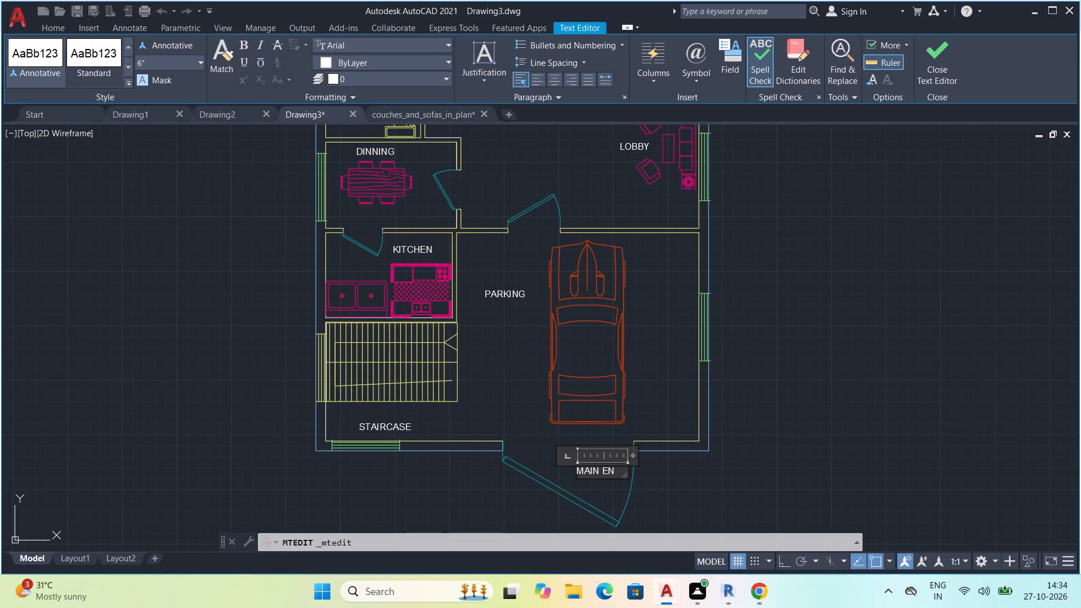
pyautogui.write('TRANCE')
pyautogui.click(945, 69)
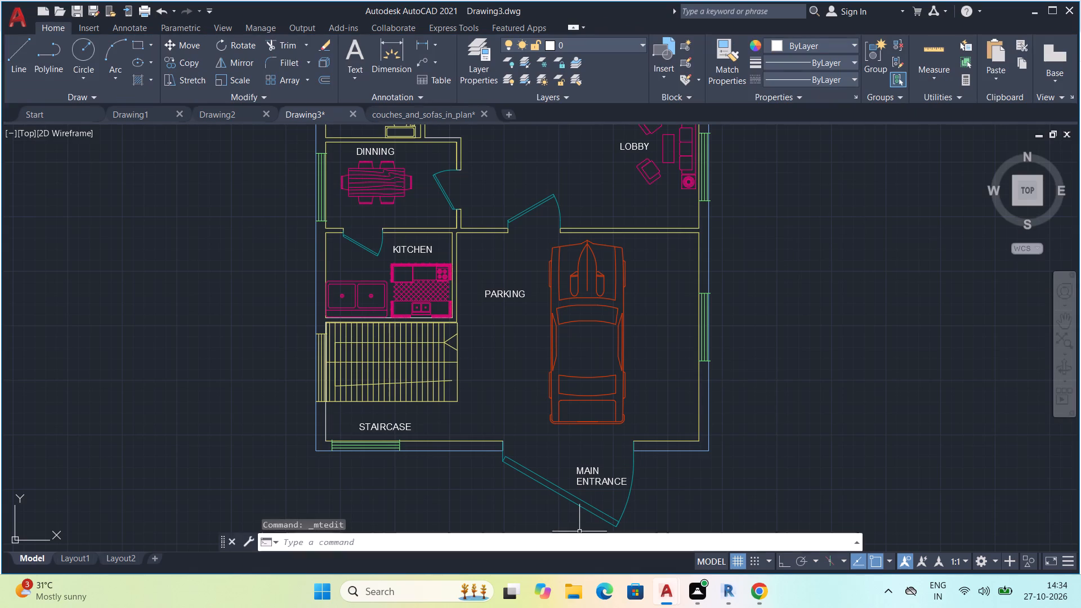
# Move the MAIN ENTRANCE label about 2'-2" diagonally up and left, into the middle of the front door opening.
pyautogui.click(591, 472)
pyautogui.press('m')
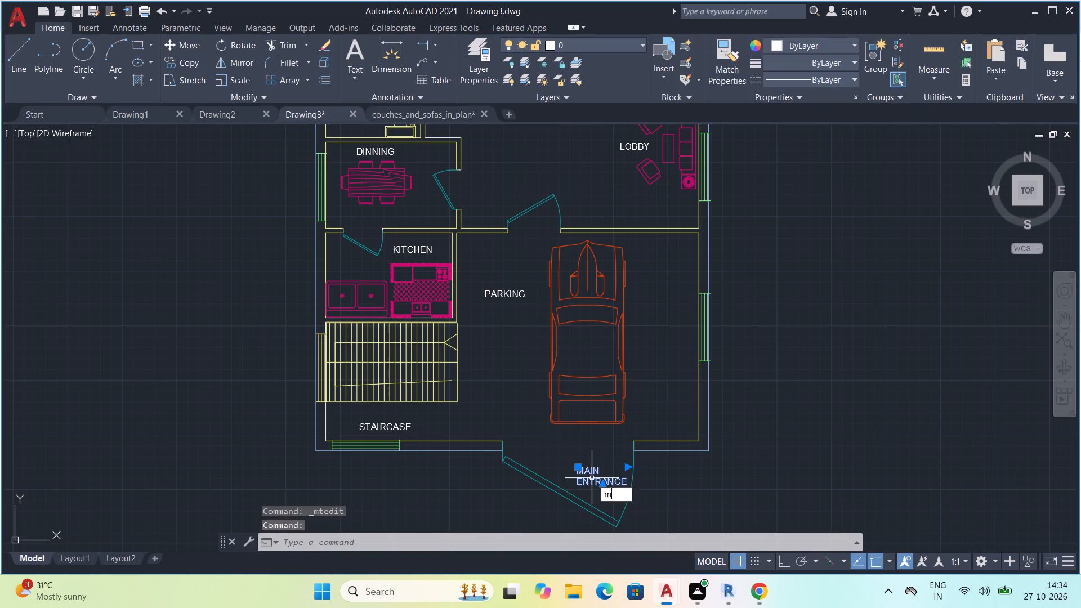
pyautogui.press('space')
pyautogui.click(592, 477)
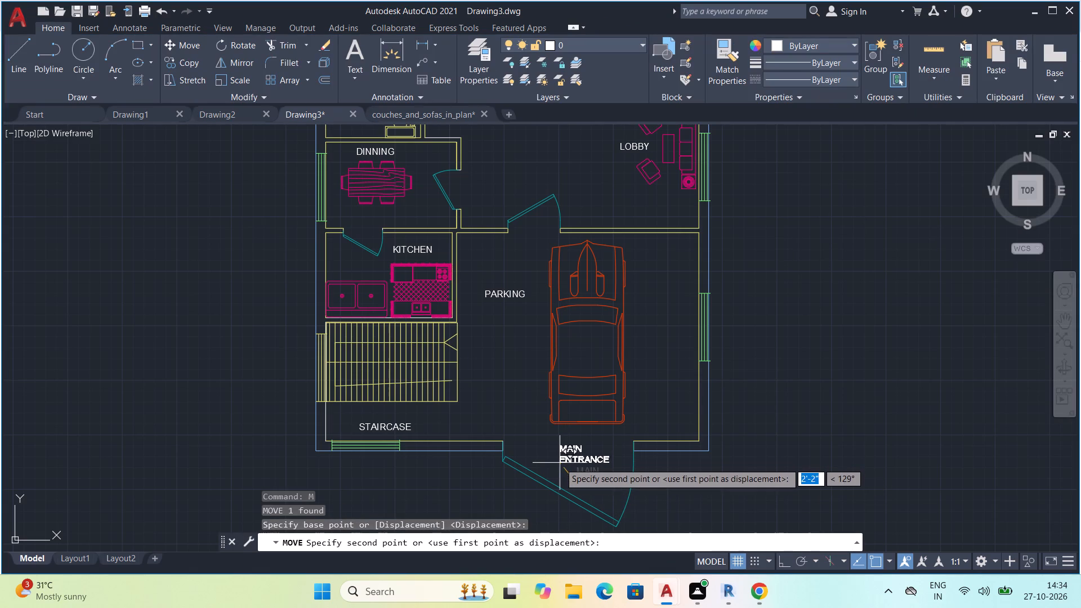
pyautogui.click(560, 463)
pyautogui.press('Escape')
pyautogui.press('Escape')
pyautogui.press('Escape')
pyautogui.press('Escape')
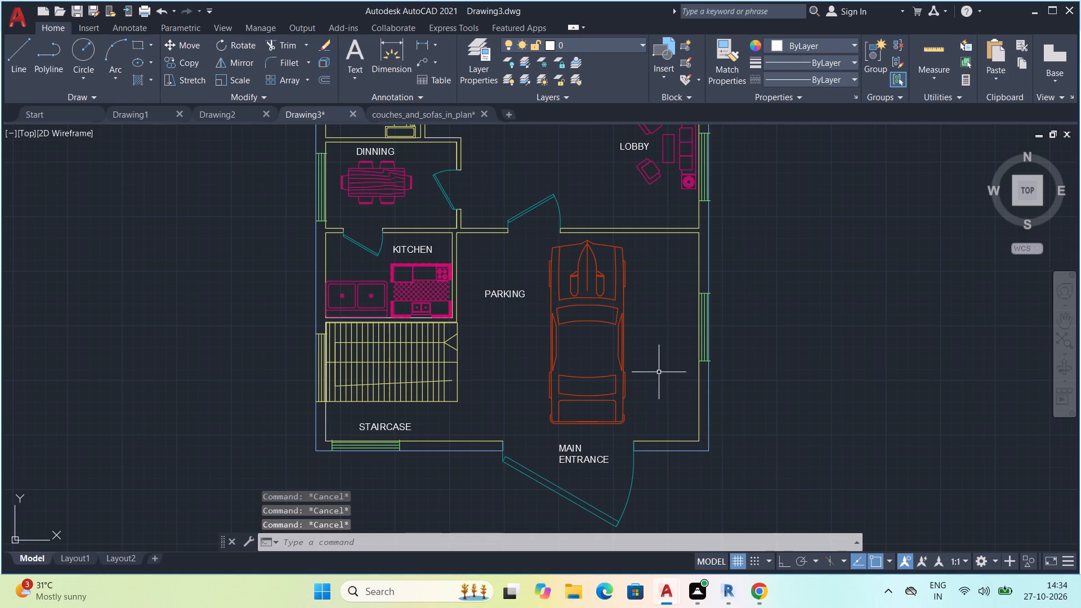
# With all the room labels except DINNING selected, set the ANOTESHION layer's color to DIC 11 from the DIC COLOR GUIDE(R) book.
pyautogui.scroll(-1, 654, 359)
pyautogui.moveTo(653, 346); pyautogui.dragTo(707, 443, button='middle')
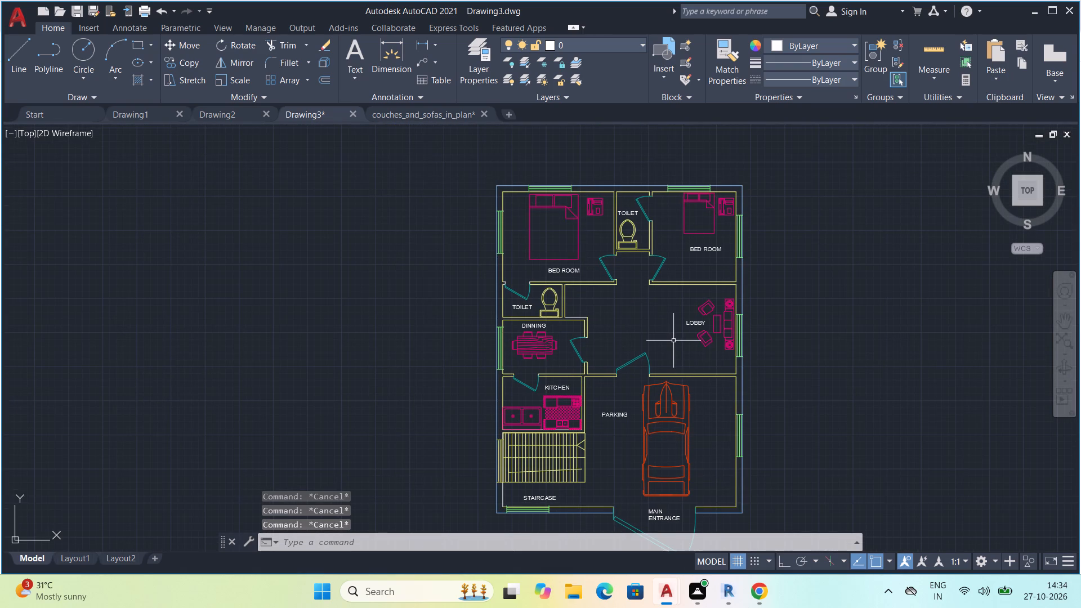
pyautogui.scroll(-1, 672, 341)
pyautogui.moveTo(658, 341); pyautogui.dragTo(628, 327, button='middle')
pyautogui.scroll(1, 620, 325)
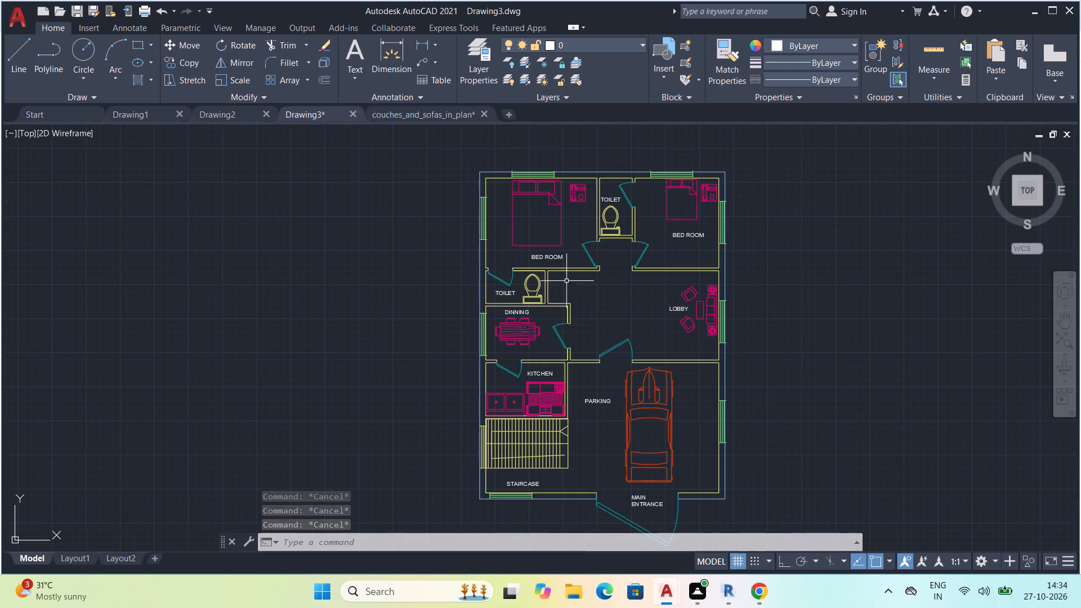
pyautogui.click(610, 200)
pyautogui.click(689, 235)
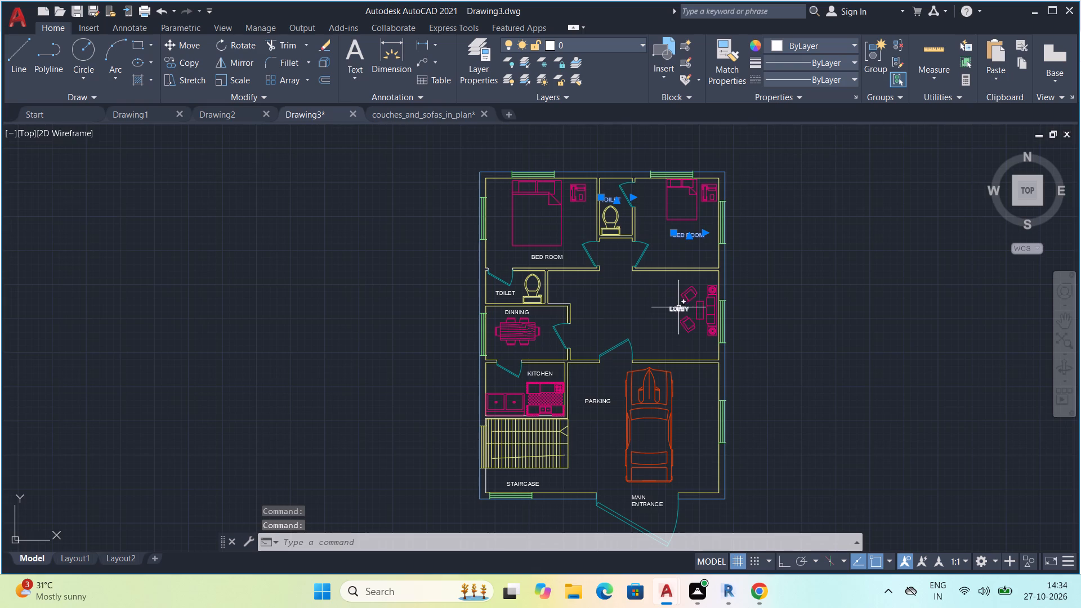
pyautogui.click(678, 309)
pyautogui.click(509, 293)
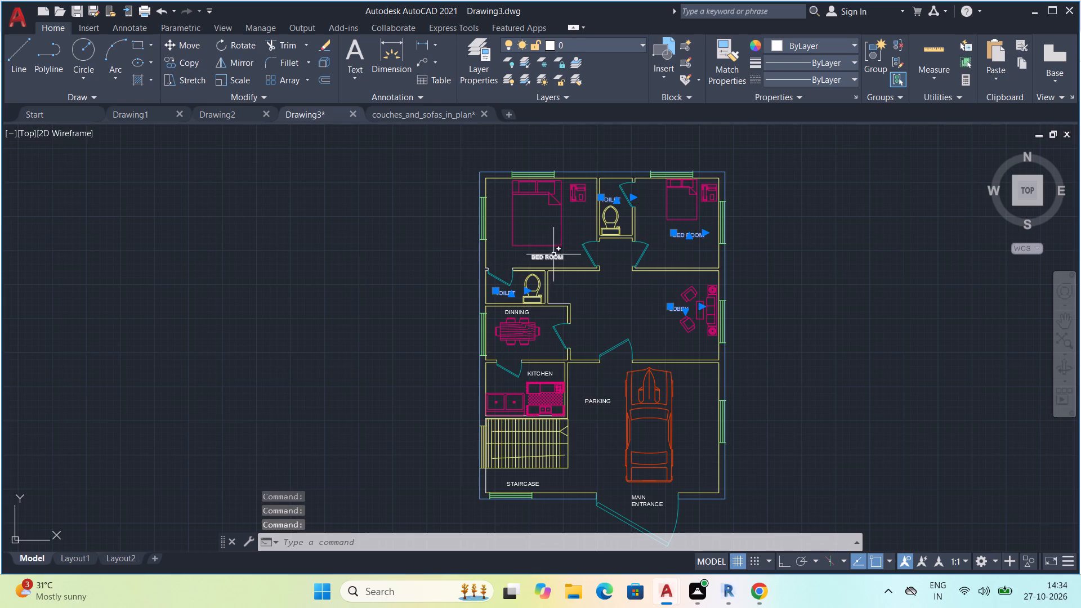
pyautogui.click(551, 257)
pyautogui.click(544, 373)
pyautogui.click(591, 403)
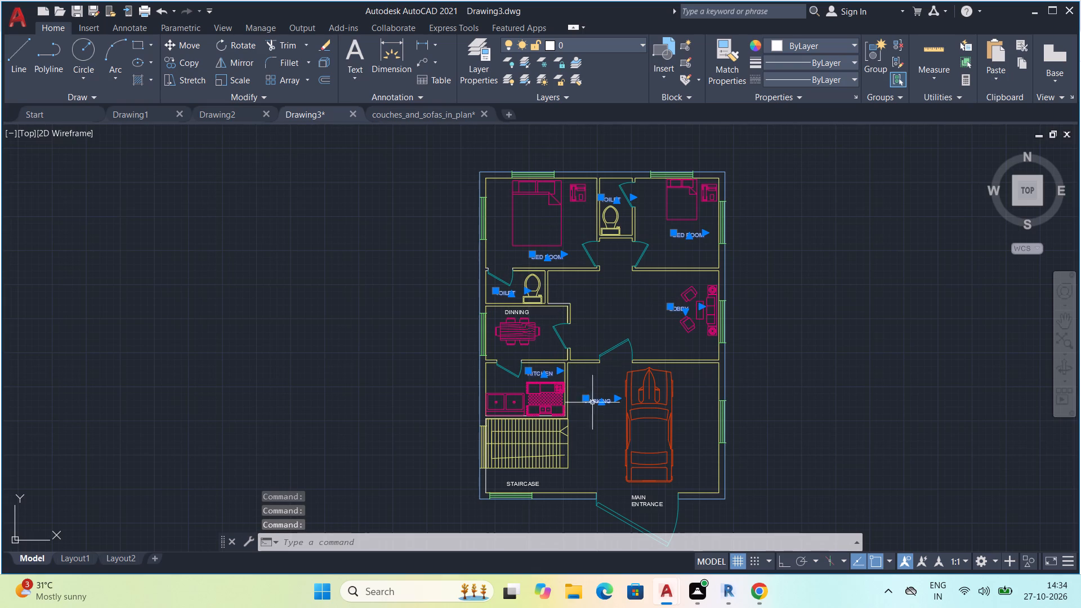
pyautogui.click(521, 485)
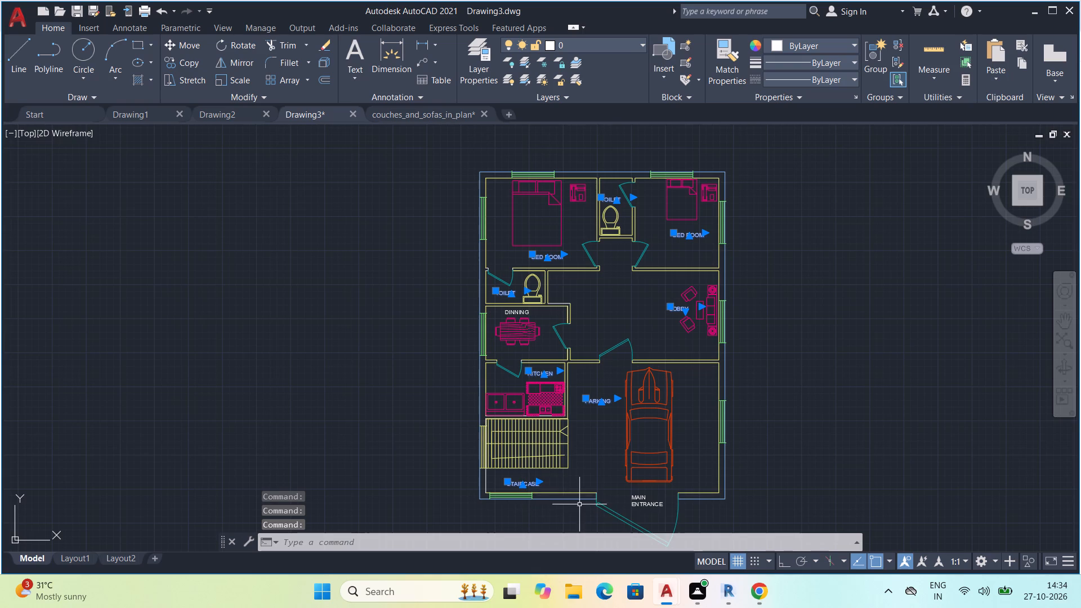
pyautogui.click(642, 507)
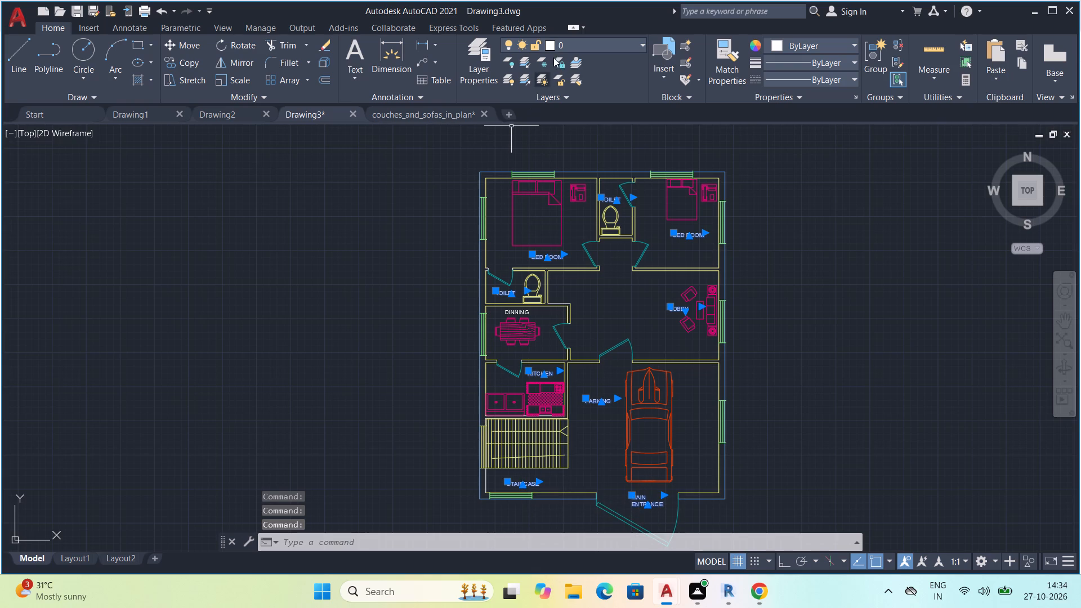
pyautogui.click(547, 41)
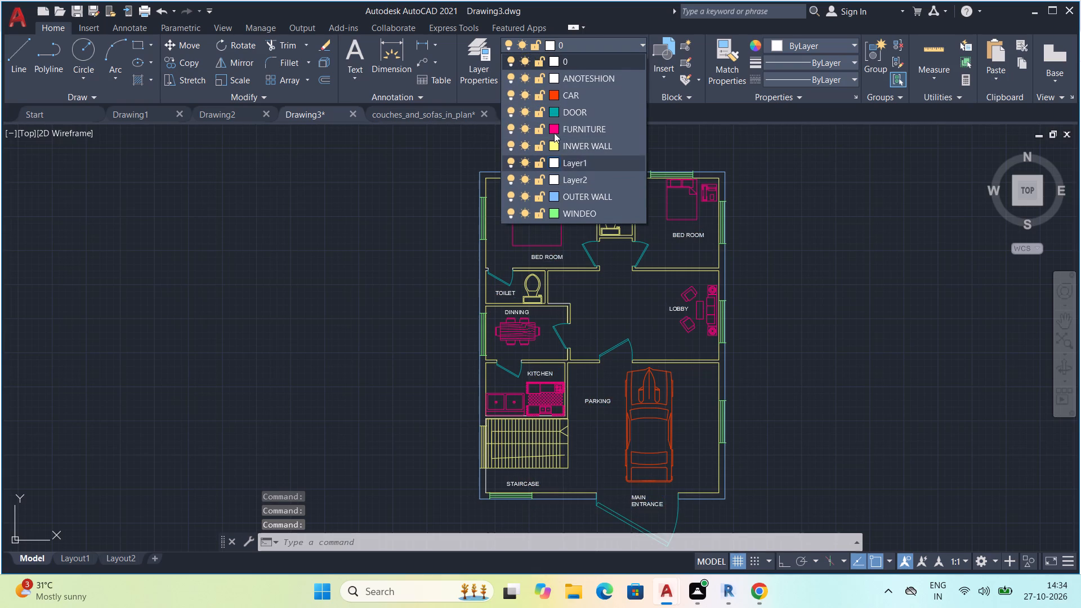
pyautogui.click(549, 81)
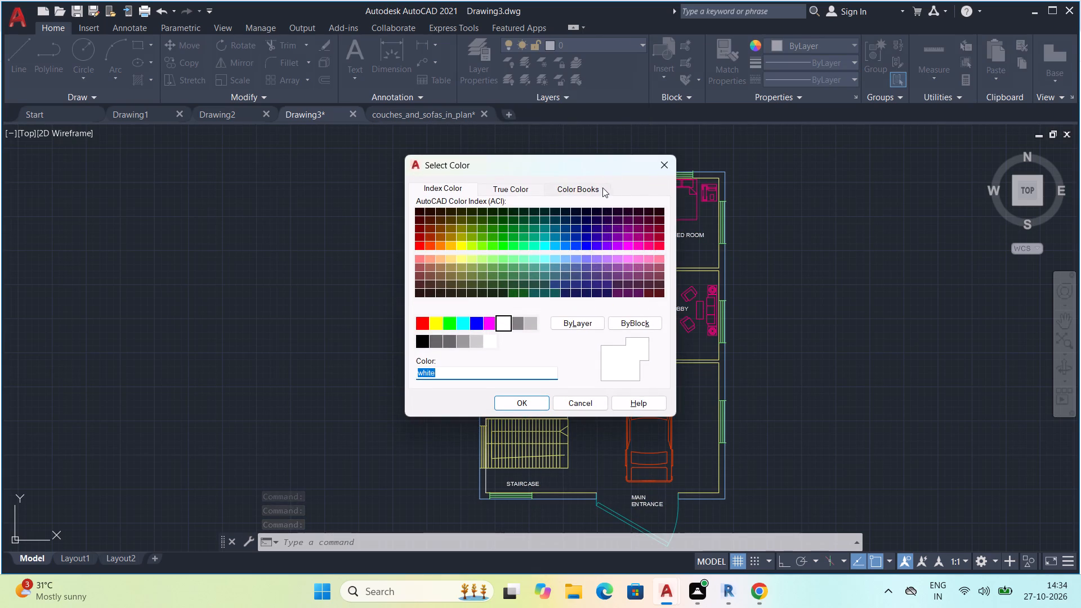
pyautogui.click(600, 187)
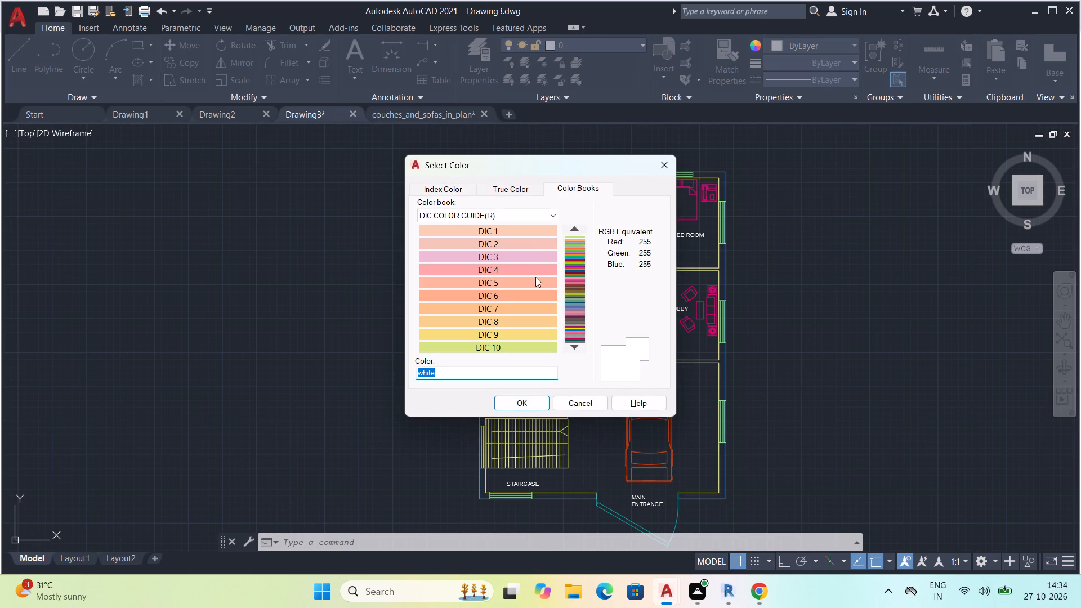
pyautogui.click(536, 260)
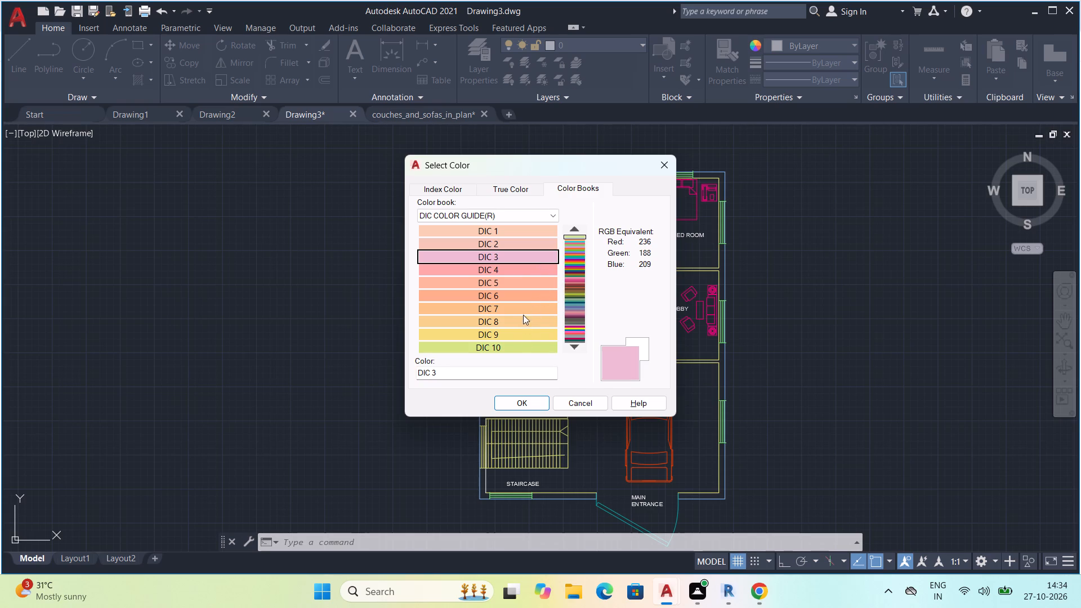
pyautogui.click(536, 330)
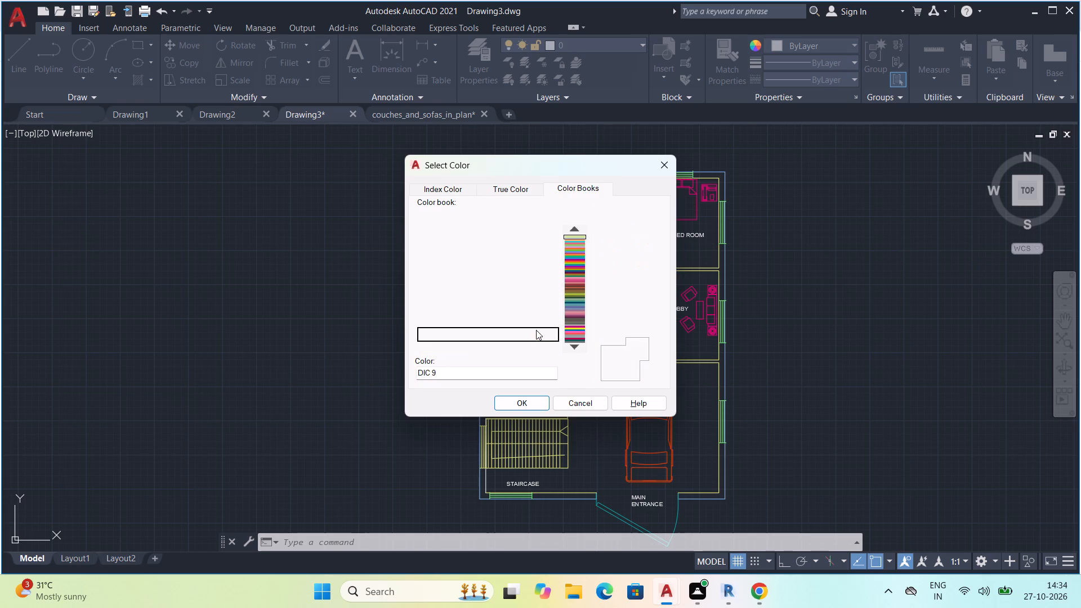
pyautogui.click(532, 320)
pyautogui.click(533, 311)
pyautogui.click(540, 301)
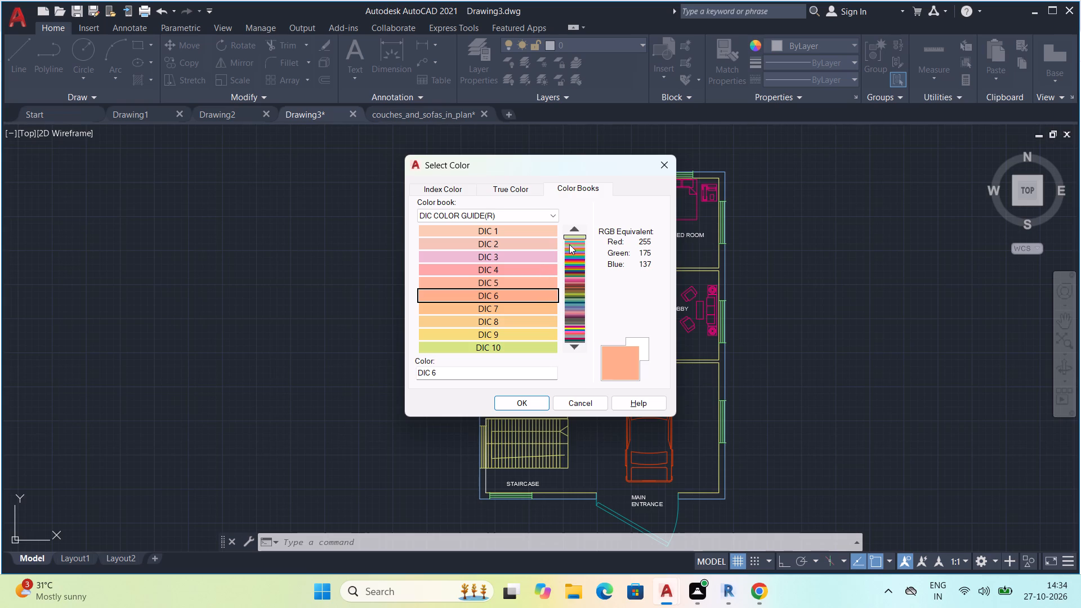
pyautogui.click(573, 347)
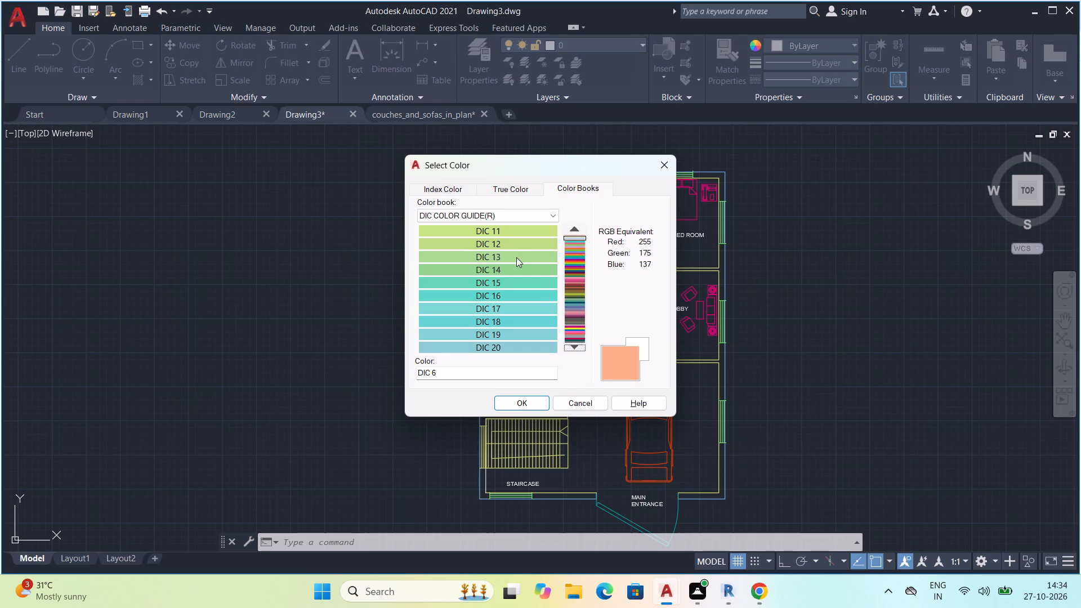
pyautogui.click(516, 242)
pyautogui.click(519, 236)
pyautogui.doubleClick(521, 227)
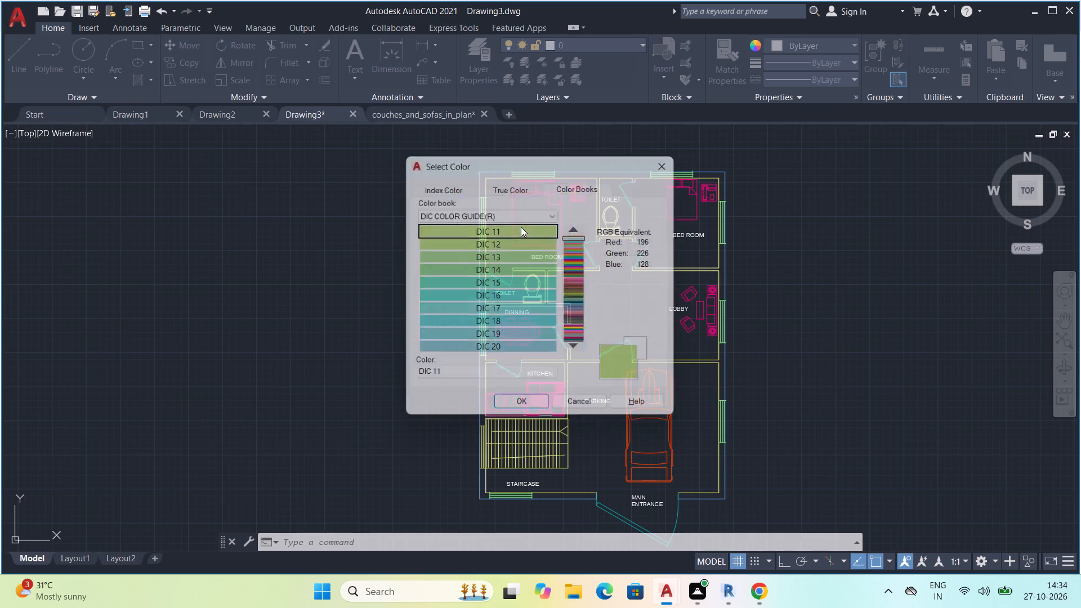
pyautogui.press('Escape')
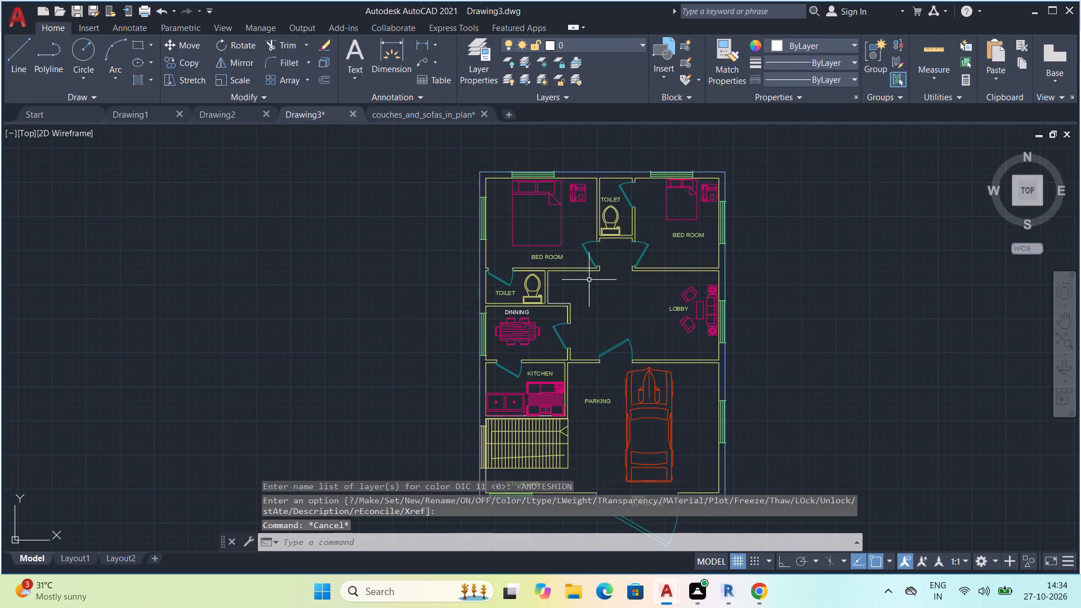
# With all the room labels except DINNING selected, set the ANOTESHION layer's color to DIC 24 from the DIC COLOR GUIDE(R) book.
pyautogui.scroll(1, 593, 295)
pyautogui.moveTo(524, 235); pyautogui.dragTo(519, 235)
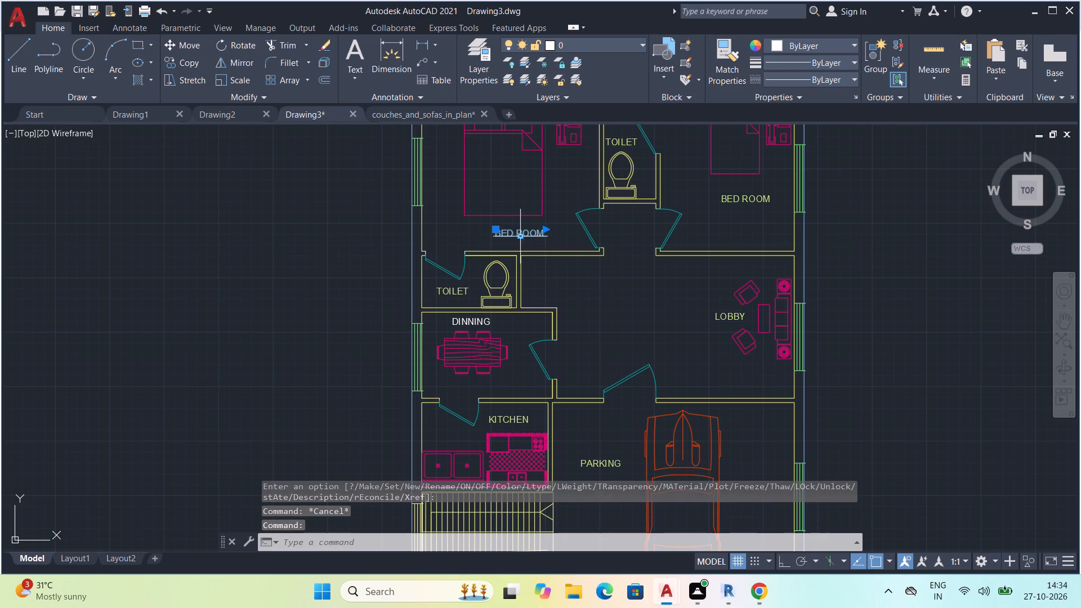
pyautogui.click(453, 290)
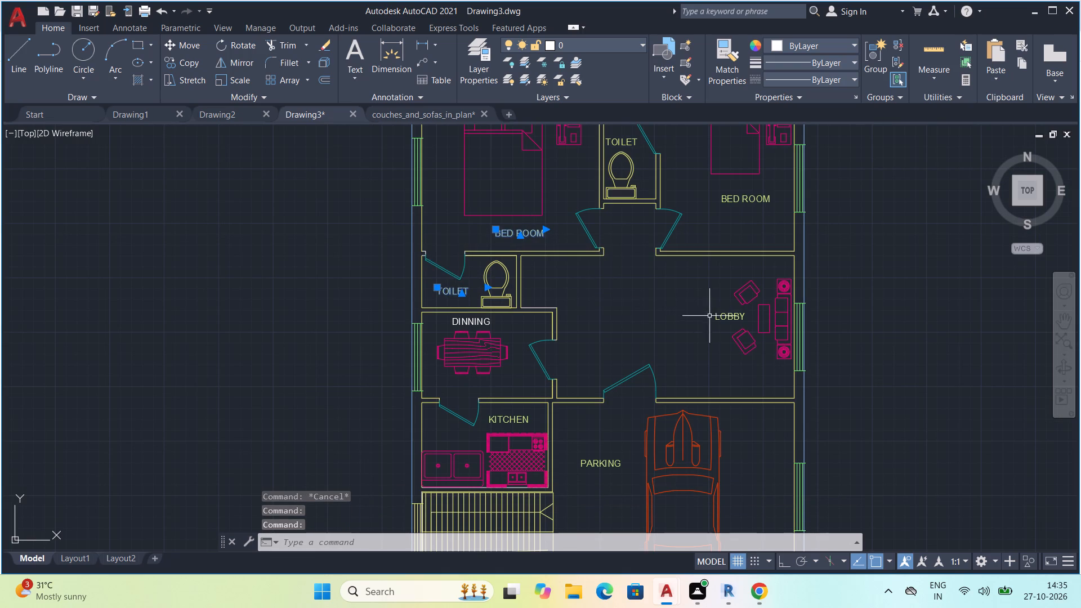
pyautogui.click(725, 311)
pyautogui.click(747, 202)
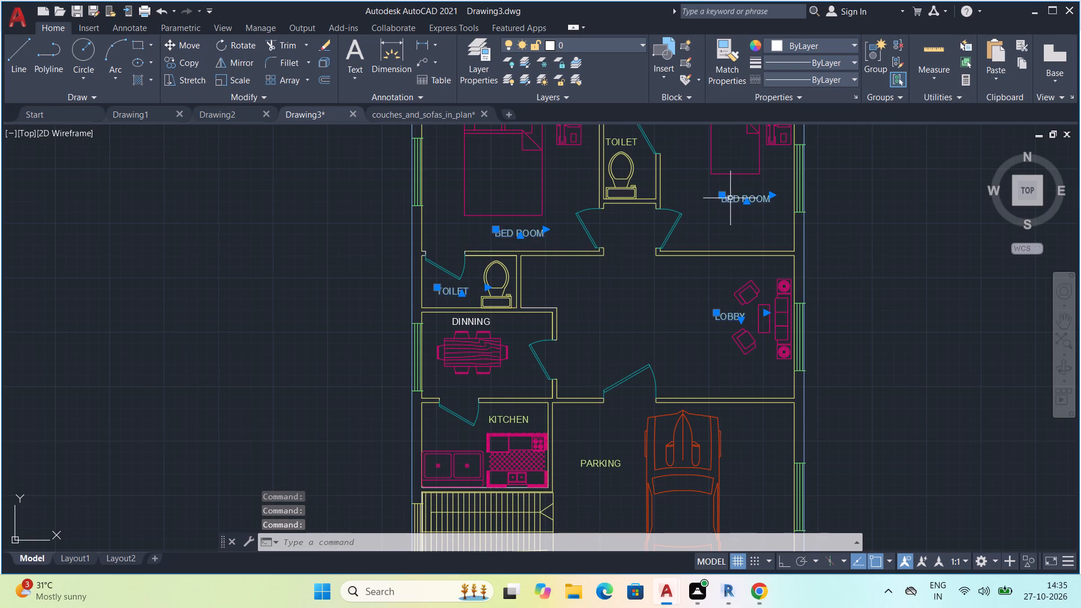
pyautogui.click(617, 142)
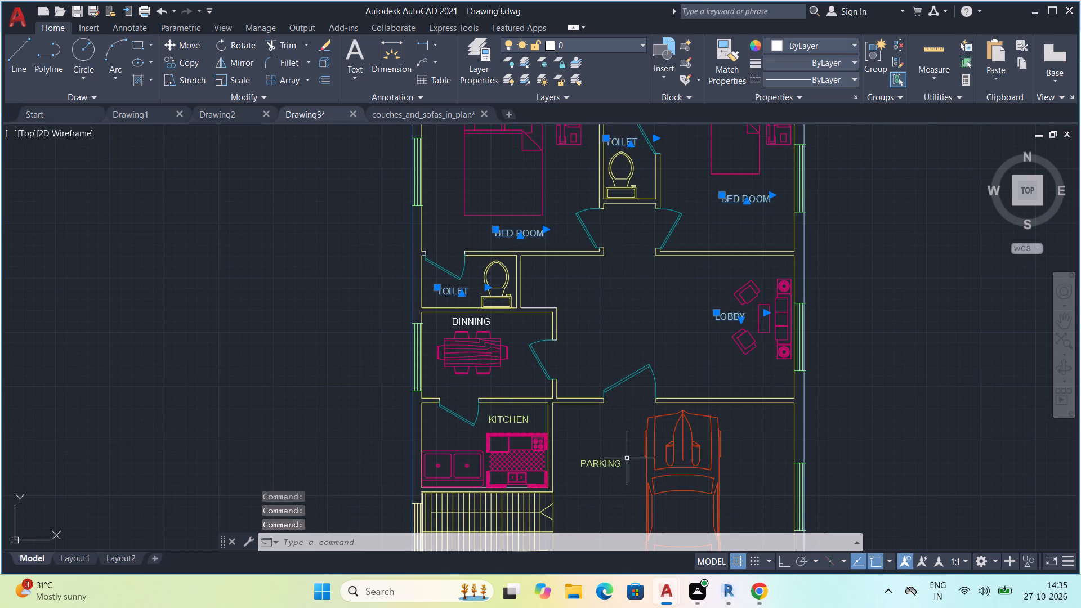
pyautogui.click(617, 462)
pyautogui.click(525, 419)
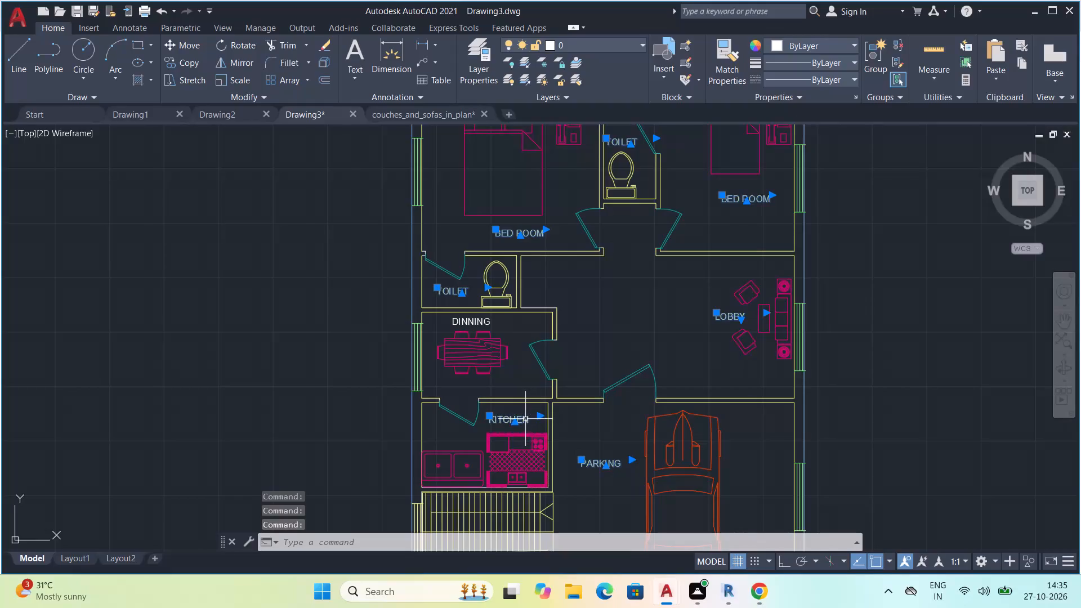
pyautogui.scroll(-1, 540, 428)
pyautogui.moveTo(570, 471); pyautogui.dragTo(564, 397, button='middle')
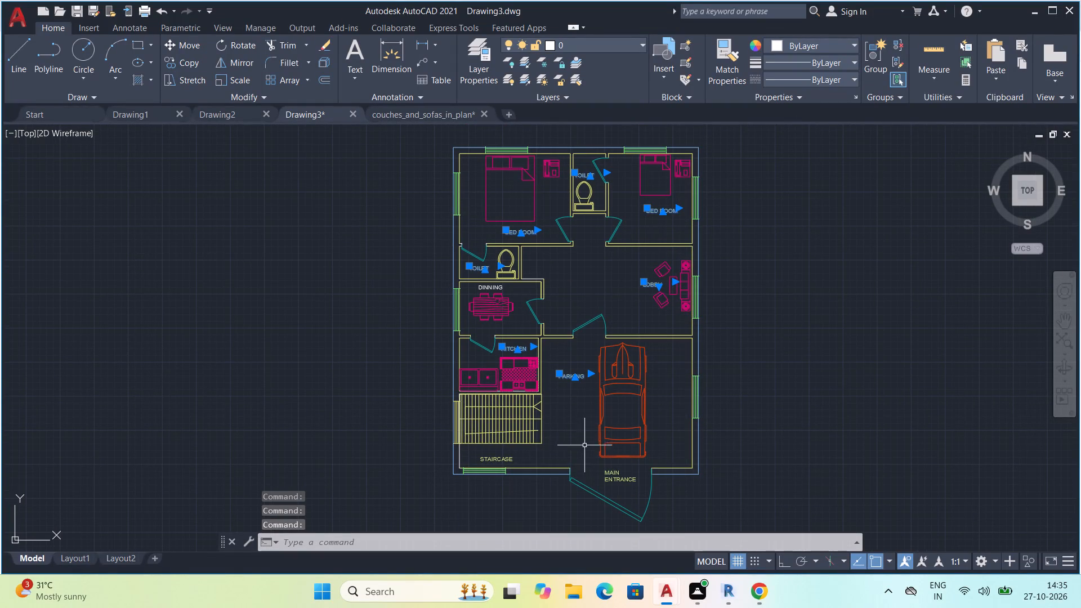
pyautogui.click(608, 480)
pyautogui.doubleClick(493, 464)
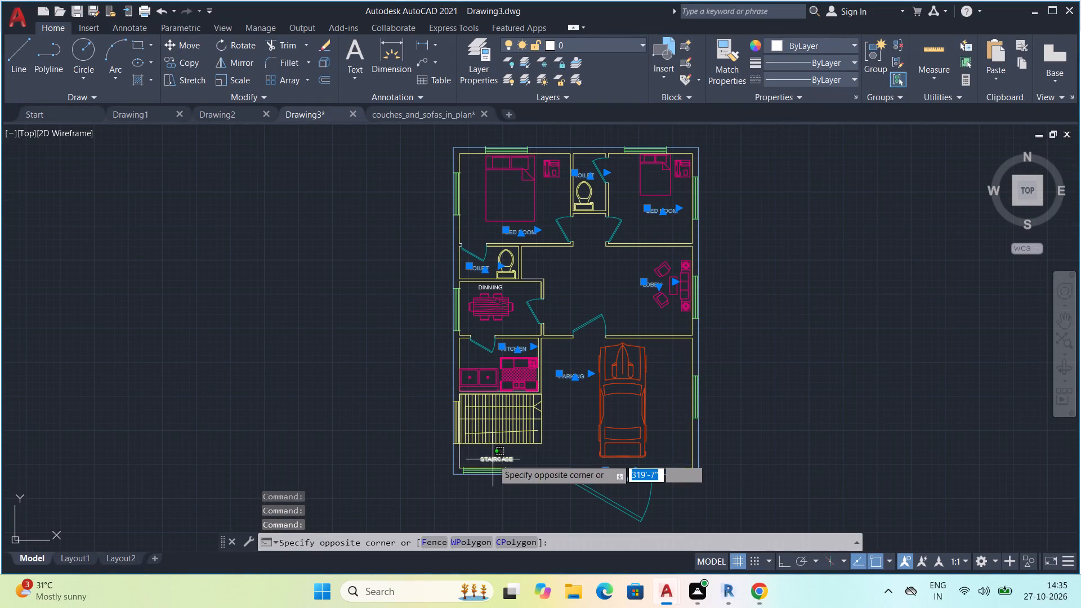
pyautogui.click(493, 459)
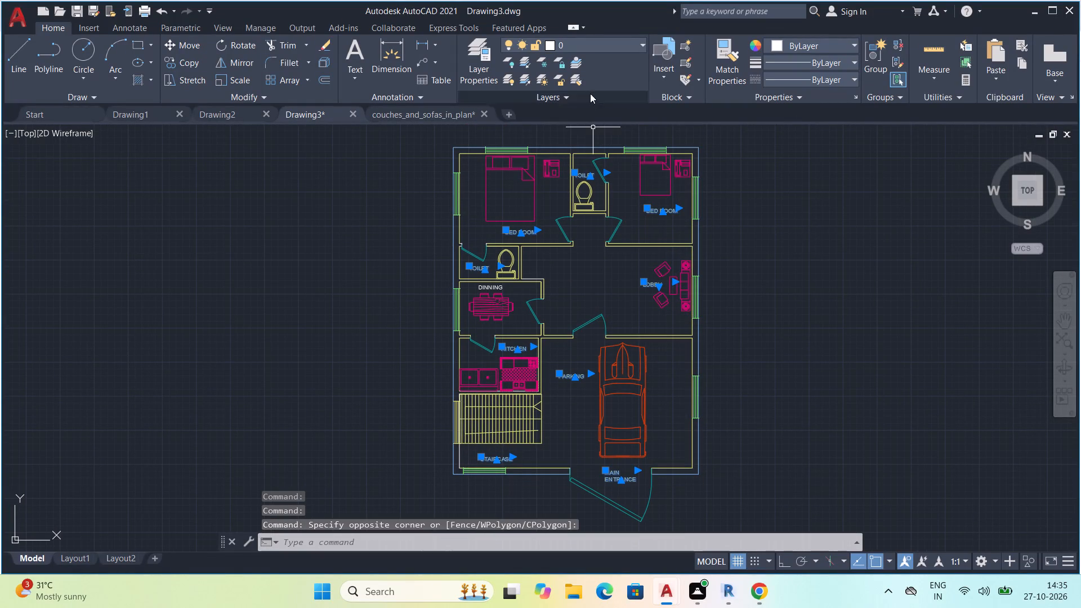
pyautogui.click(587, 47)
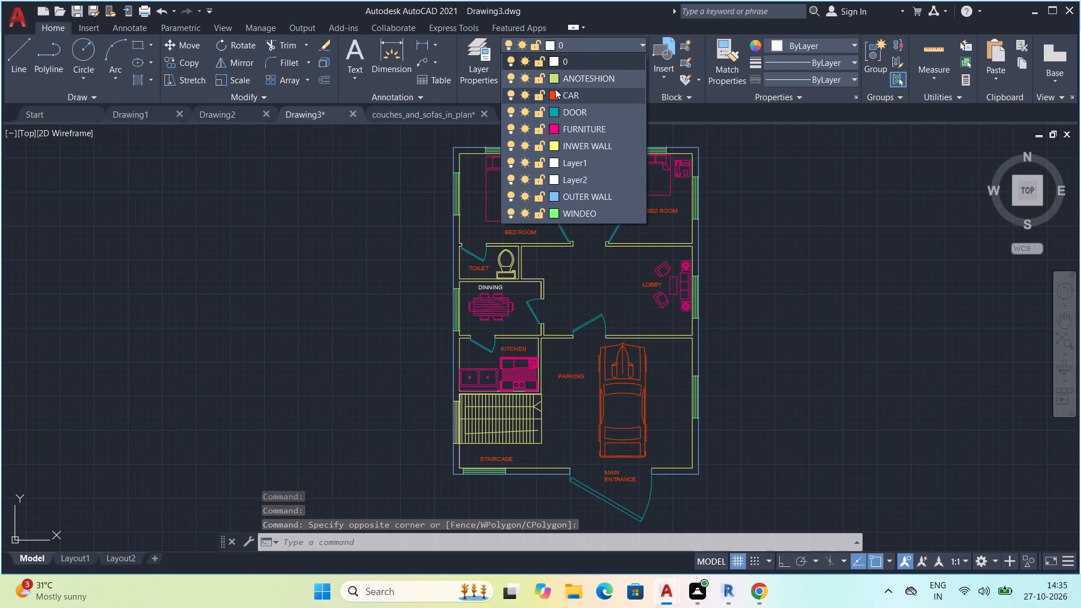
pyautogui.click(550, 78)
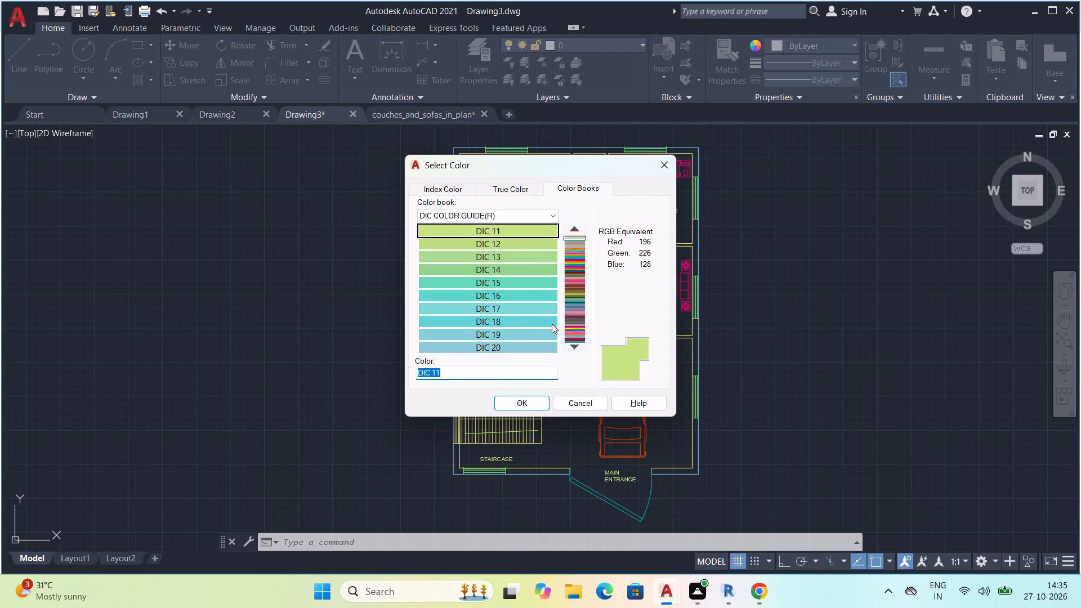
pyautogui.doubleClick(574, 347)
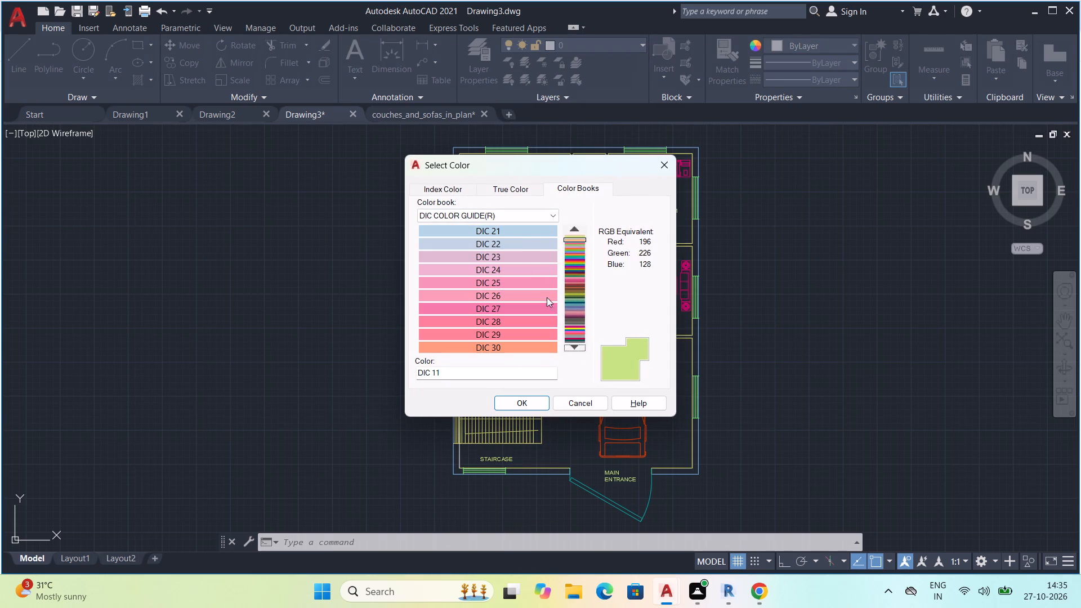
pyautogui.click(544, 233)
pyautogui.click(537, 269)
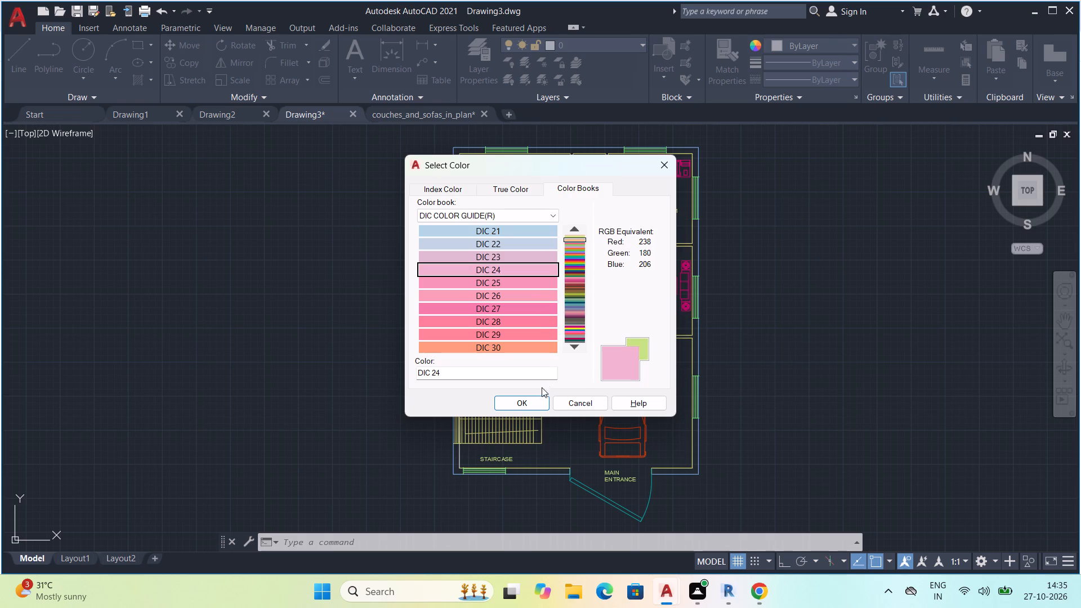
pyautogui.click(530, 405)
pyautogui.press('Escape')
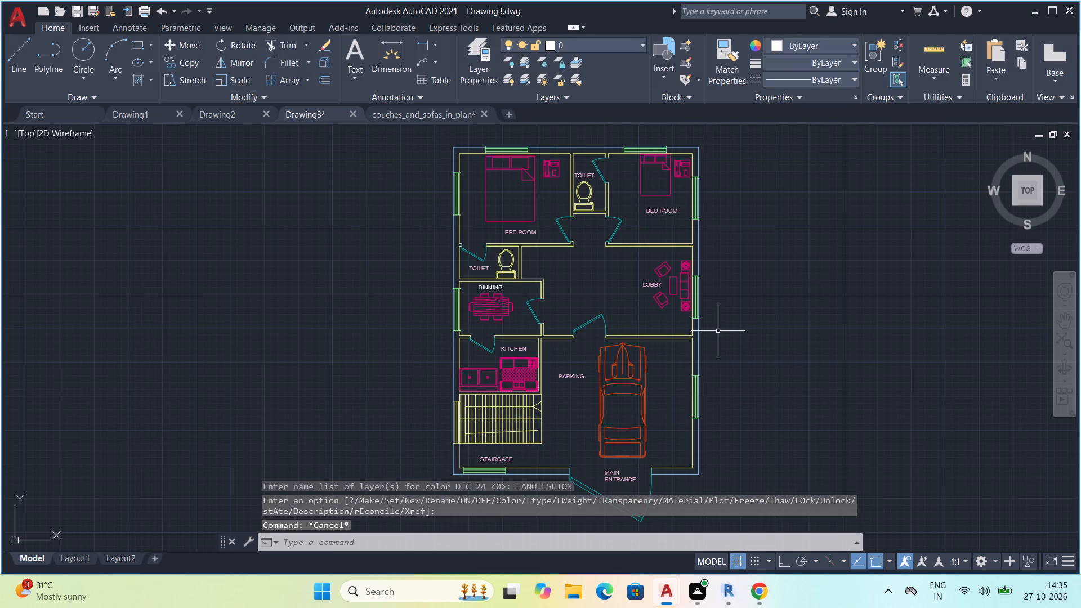
# With the LOBBY label and the BED ROOM label above it selected, set the ANOTESHION layer's color to DIC 121 from the DIC COLOR GUIDE(R) book.
pyautogui.click(651, 288)
pyautogui.doubleClick(664, 212)
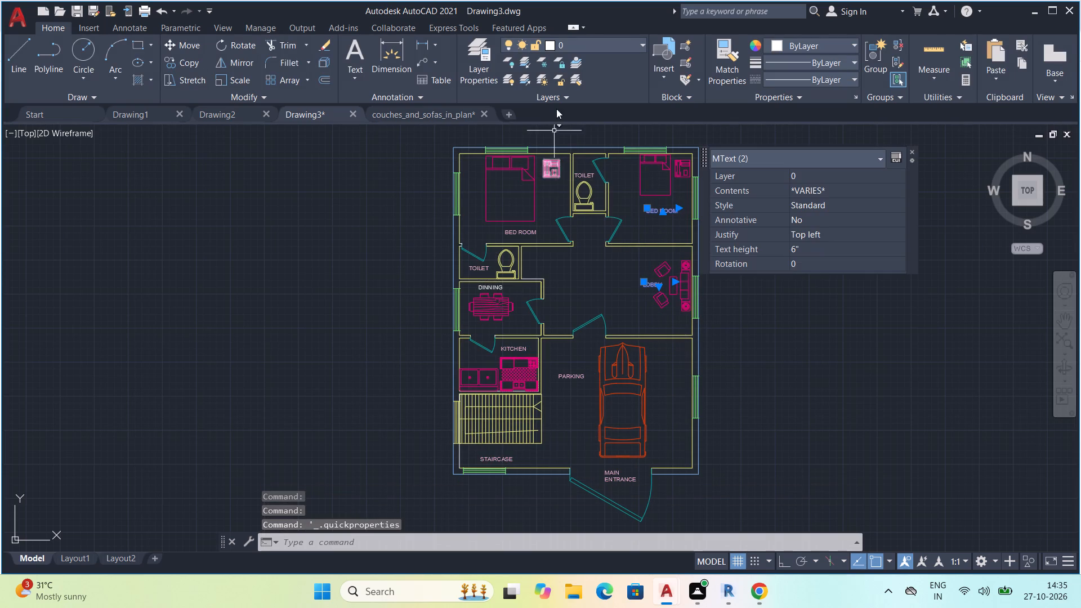
pyautogui.click(548, 42)
pyautogui.click(557, 77)
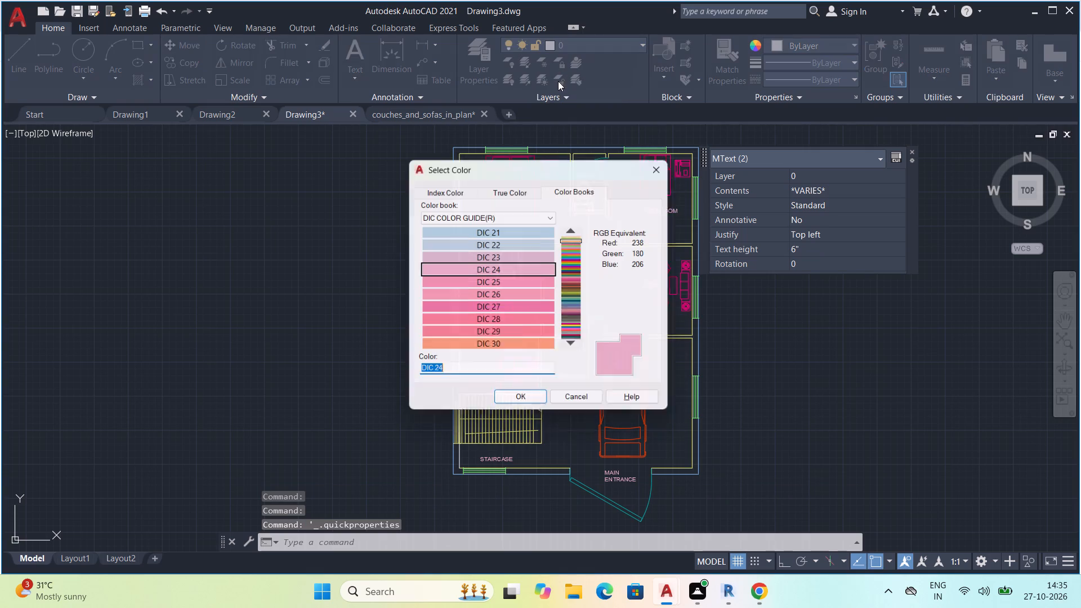
pyautogui.click(581, 348)
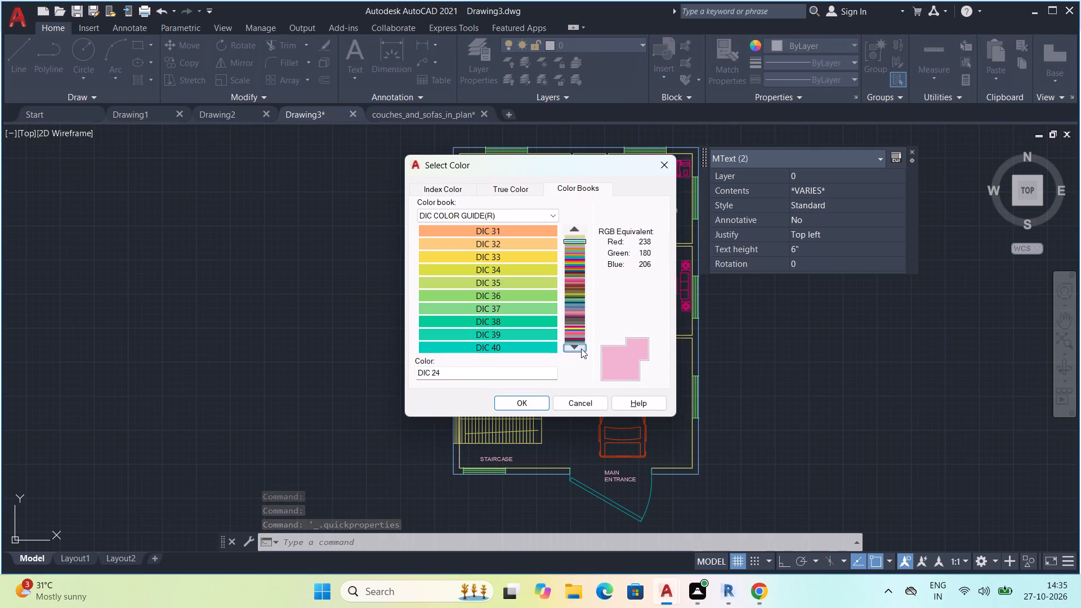
pyautogui.click(581, 348)
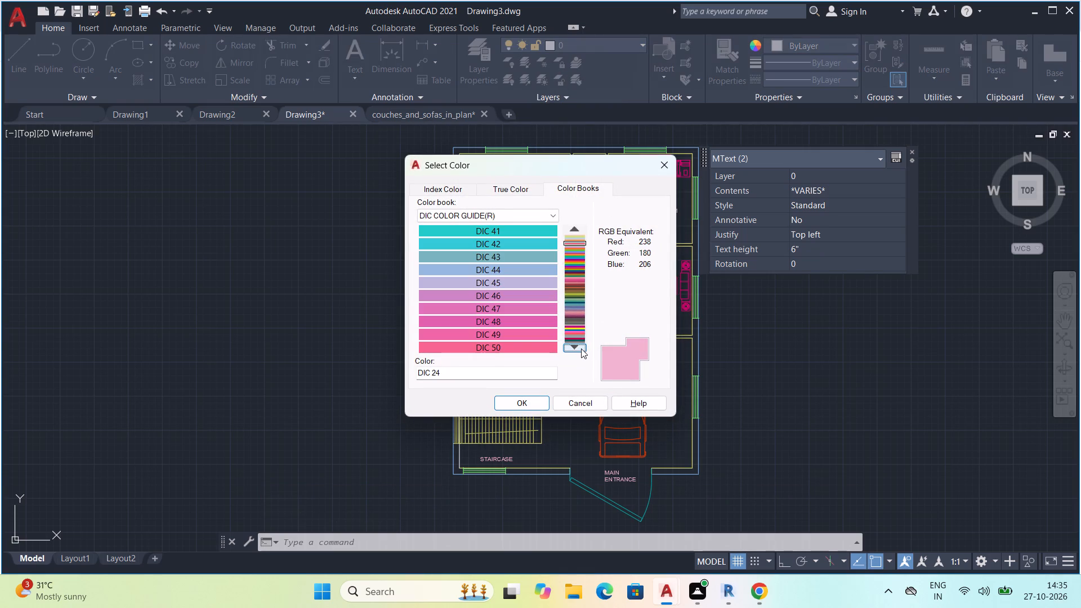
pyautogui.click(581, 348)
pyautogui.click(581, 348)
pyautogui.doubleClick(581, 348)
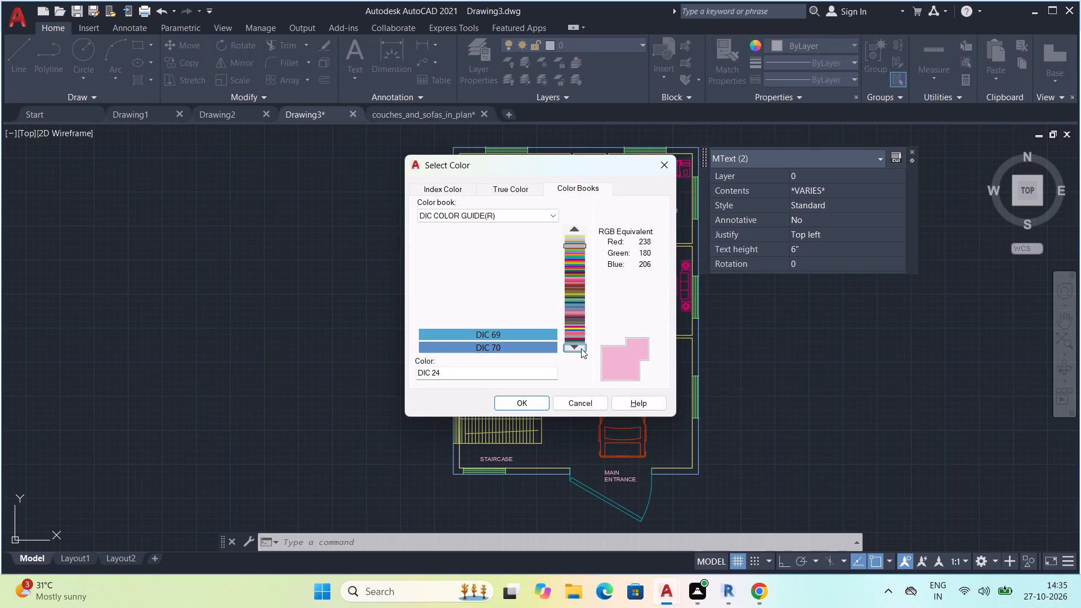
pyautogui.click(581, 348)
pyautogui.click(581, 348)
pyautogui.click(581, 348)
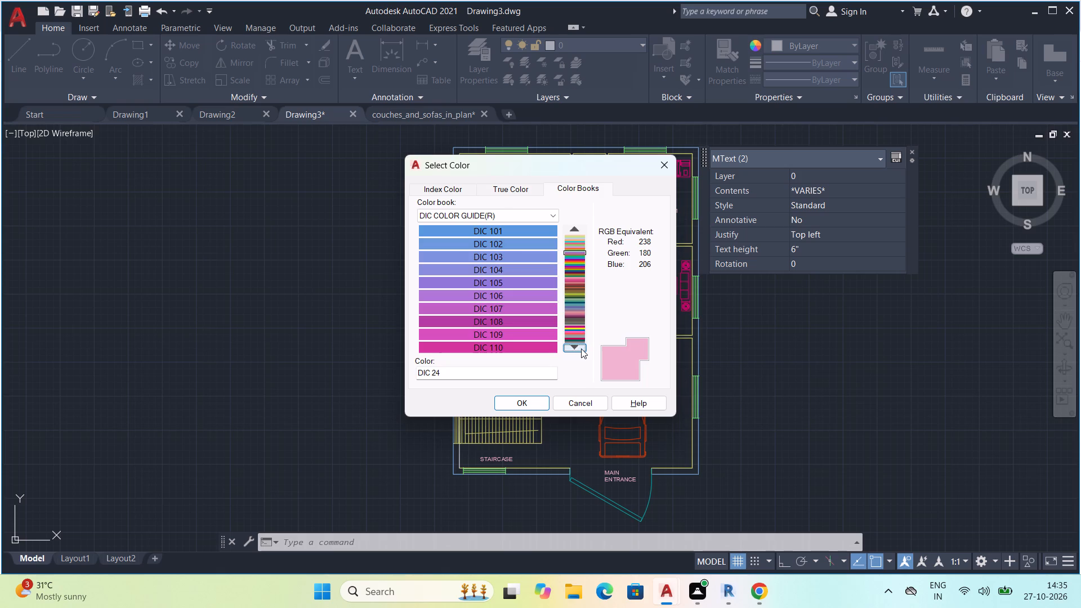
pyautogui.click(581, 348)
pyautogui.click(581, 348)
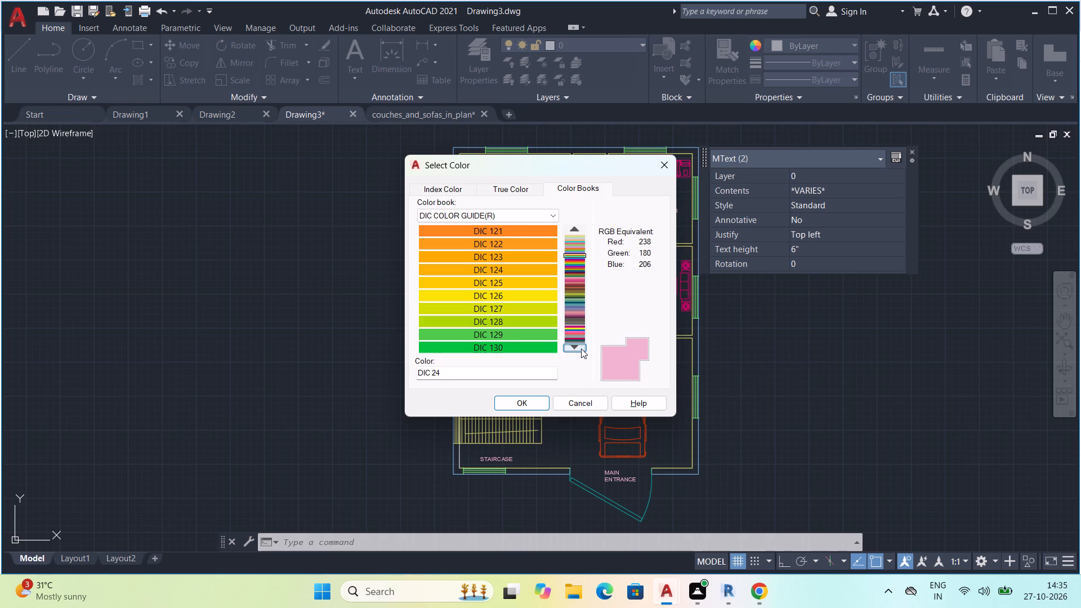
pyautogui.click(530, 226)
pyautogui.click(525, 400)
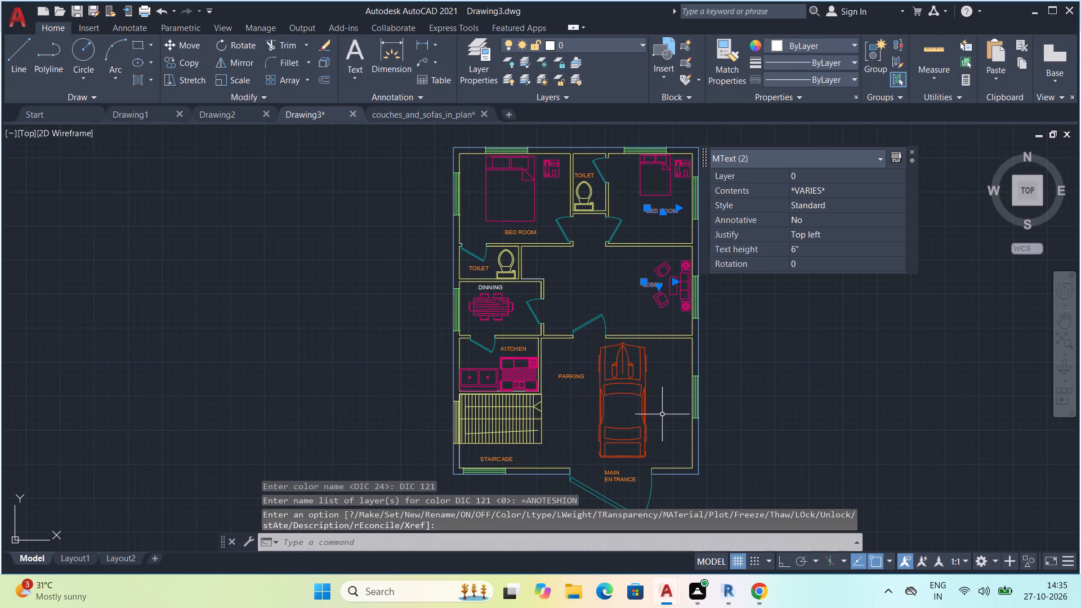
pyautogui.press('Escape')
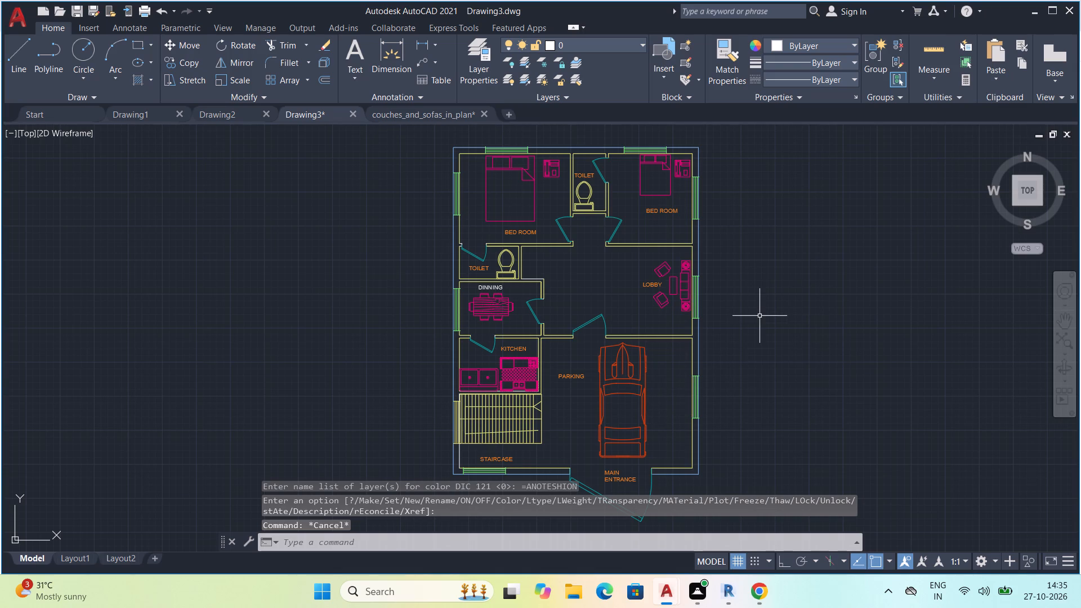
# Assign the house's outer wall outline to the INWER WALL layer.
pyautogui.scroll(1, 760, 316)
pyautogui.scroll(-1, 758, 316)
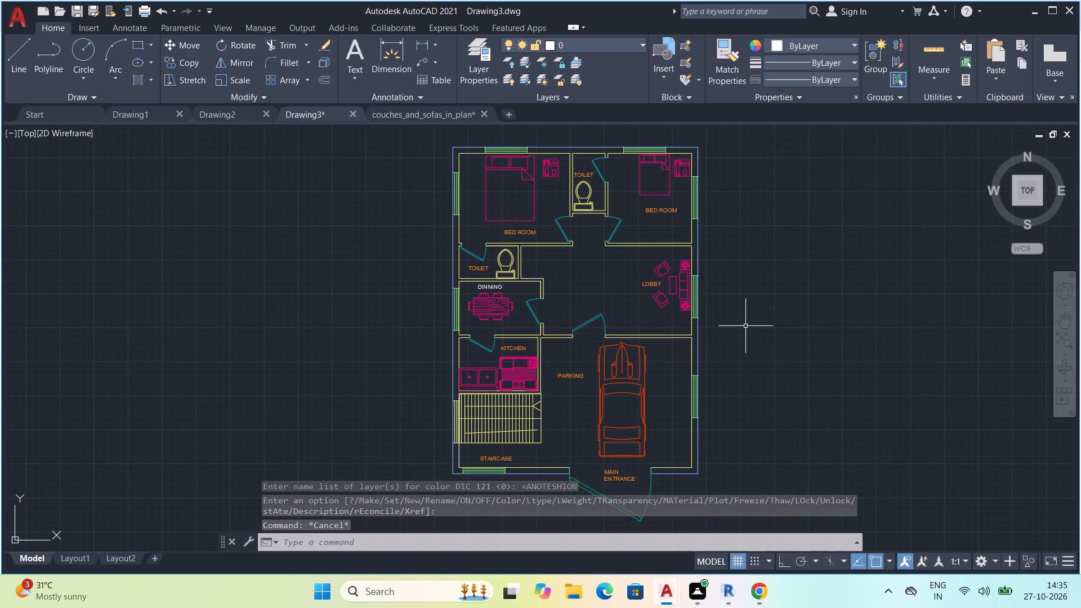
pyautogui.click(699, 154)
pyautogui.click(553, 39)
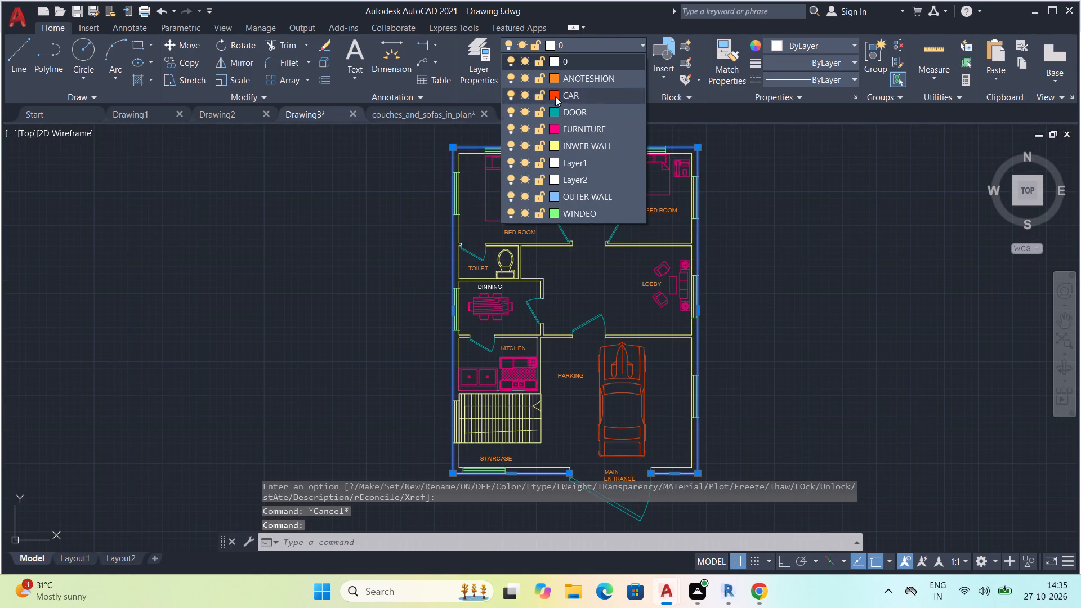
pyautogui.doubleClick(559, 143)
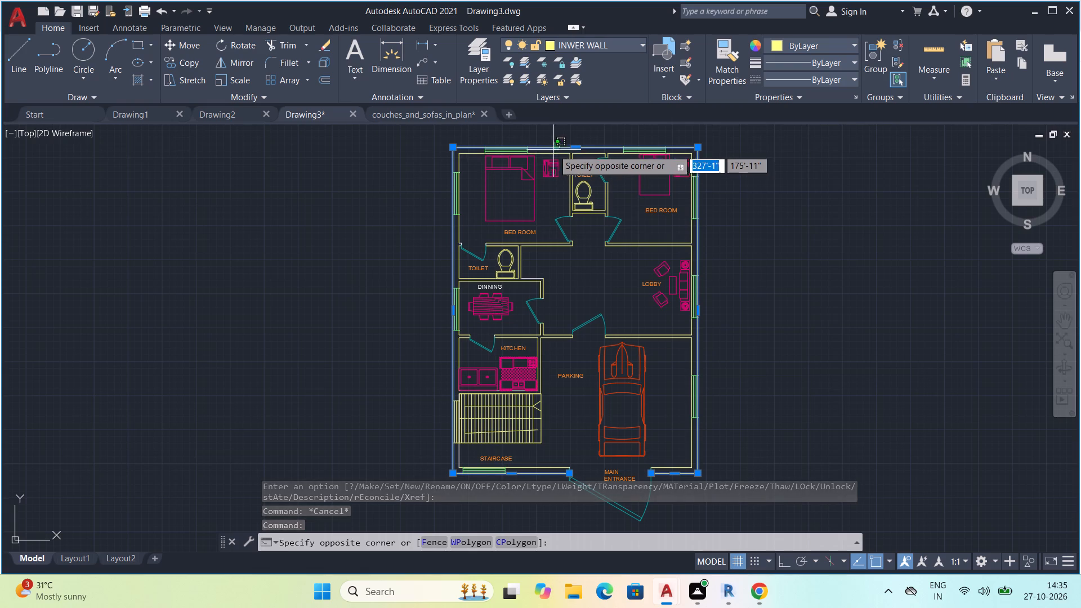
# Open the OUTER WALL layer's color for editing and browse the DIC COLOR GUIDE(R) book for a new shade.
pyautogui.click(548, 48)
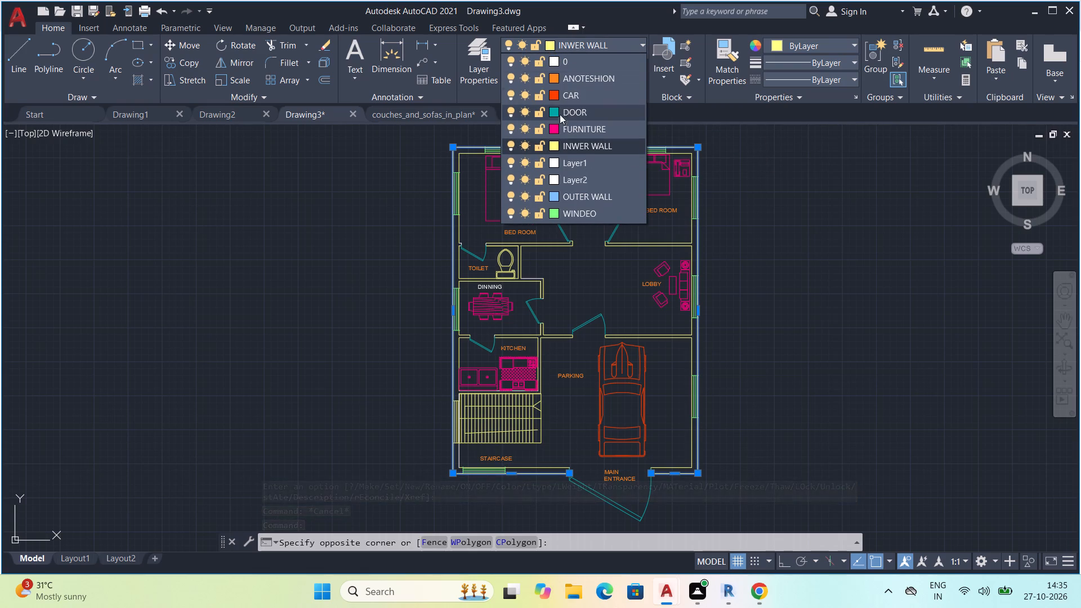
pyautogui.click(554, 196)
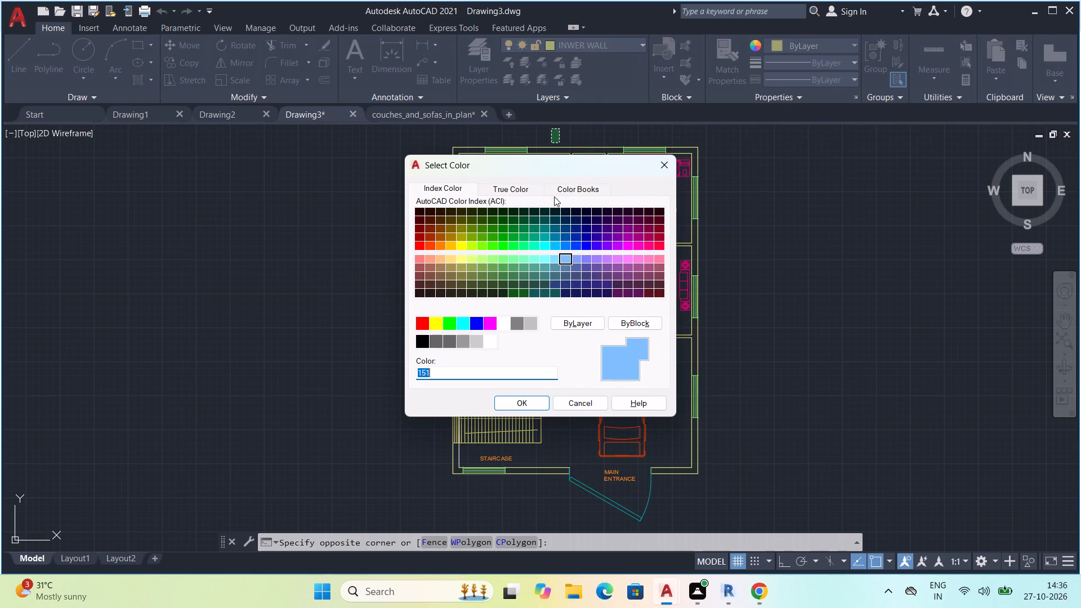
pyautogui.click(570, 188)
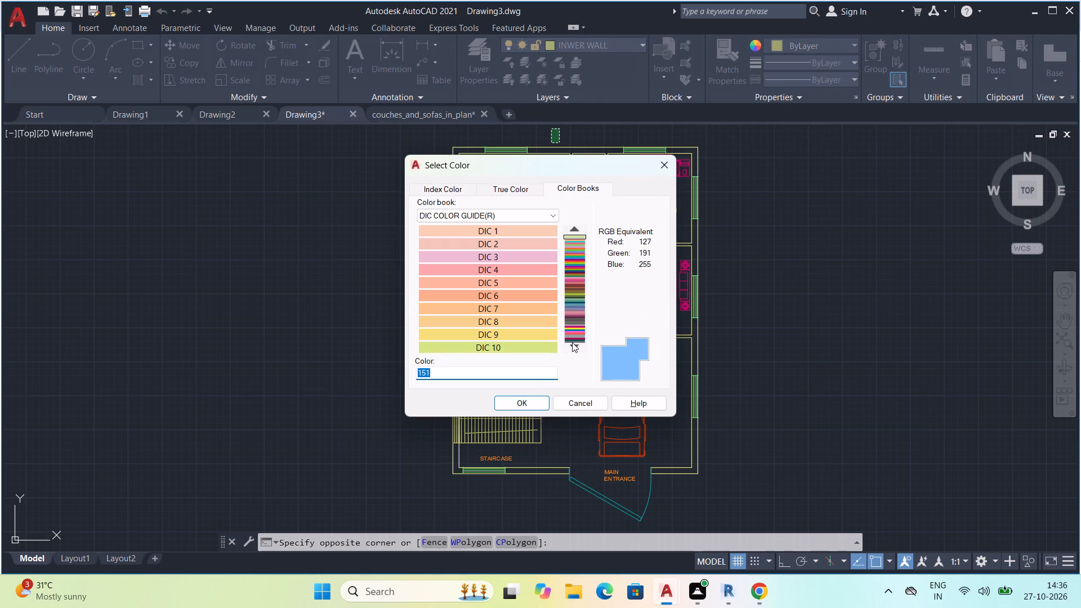
pyautogui.click(572, 342)
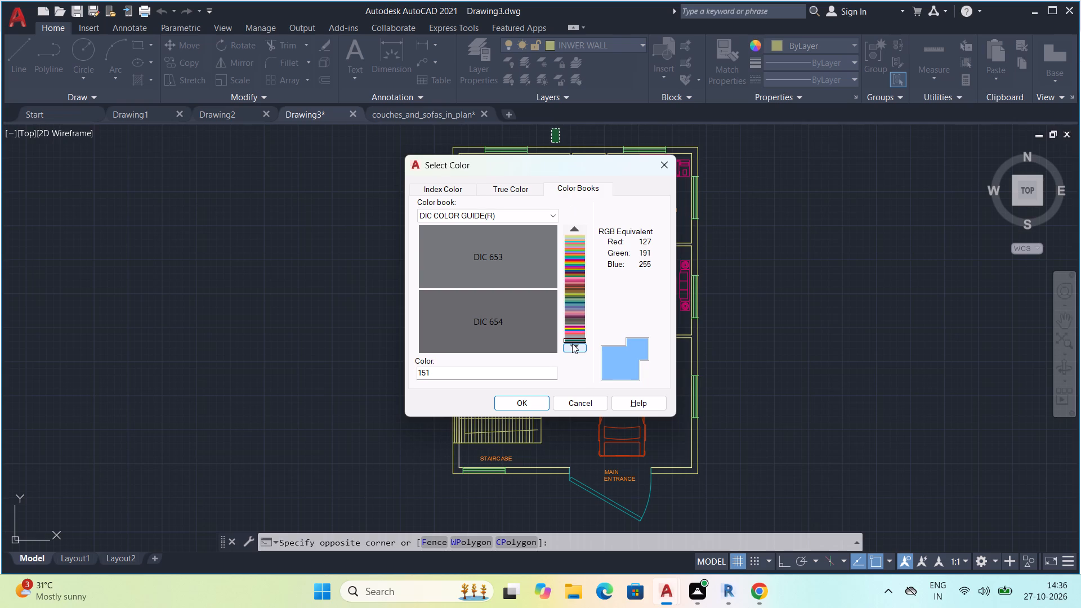
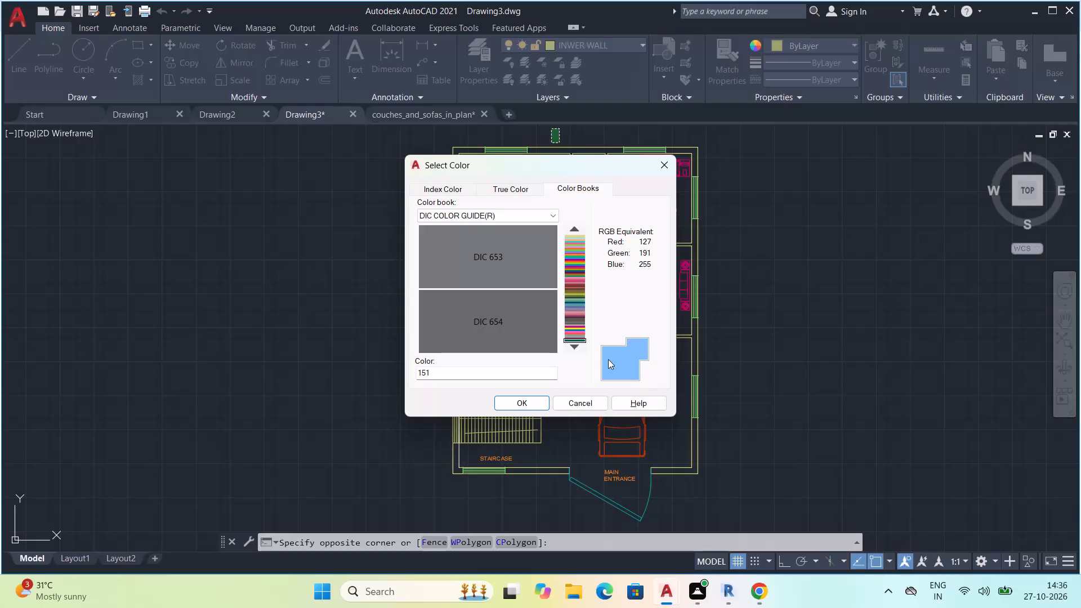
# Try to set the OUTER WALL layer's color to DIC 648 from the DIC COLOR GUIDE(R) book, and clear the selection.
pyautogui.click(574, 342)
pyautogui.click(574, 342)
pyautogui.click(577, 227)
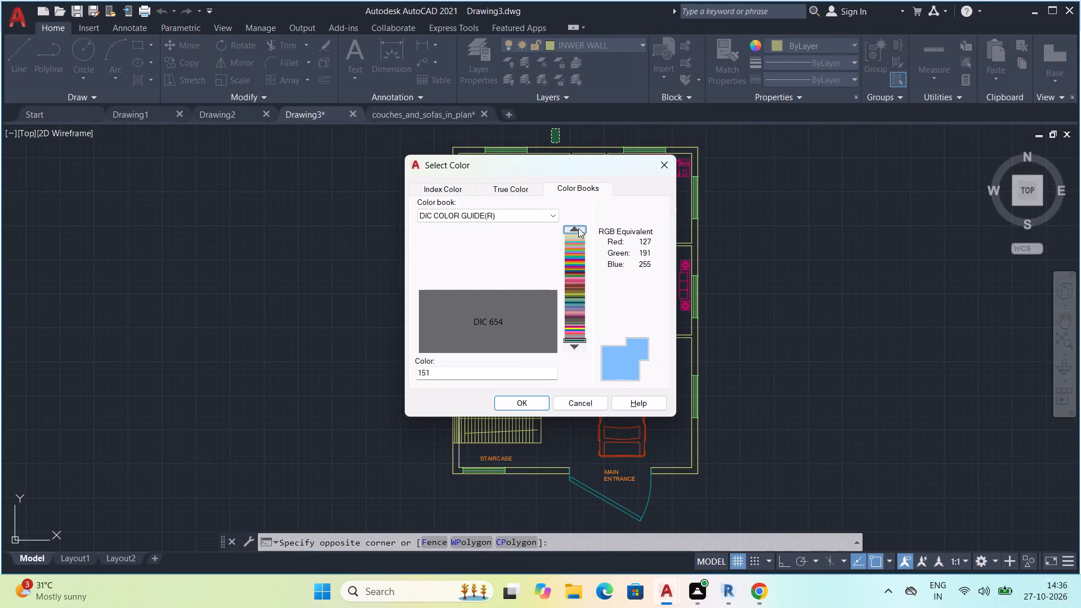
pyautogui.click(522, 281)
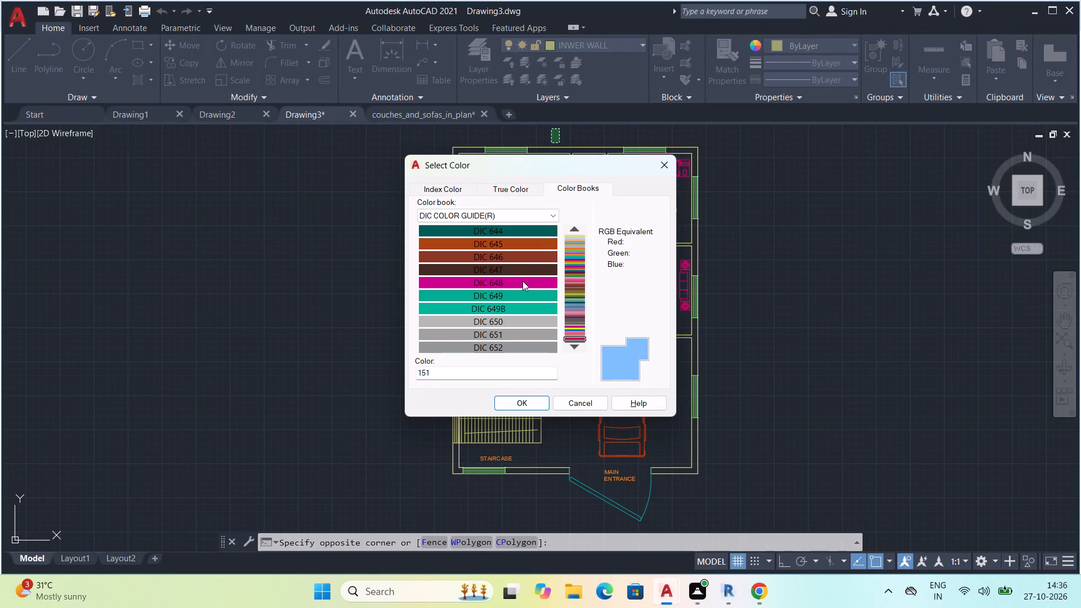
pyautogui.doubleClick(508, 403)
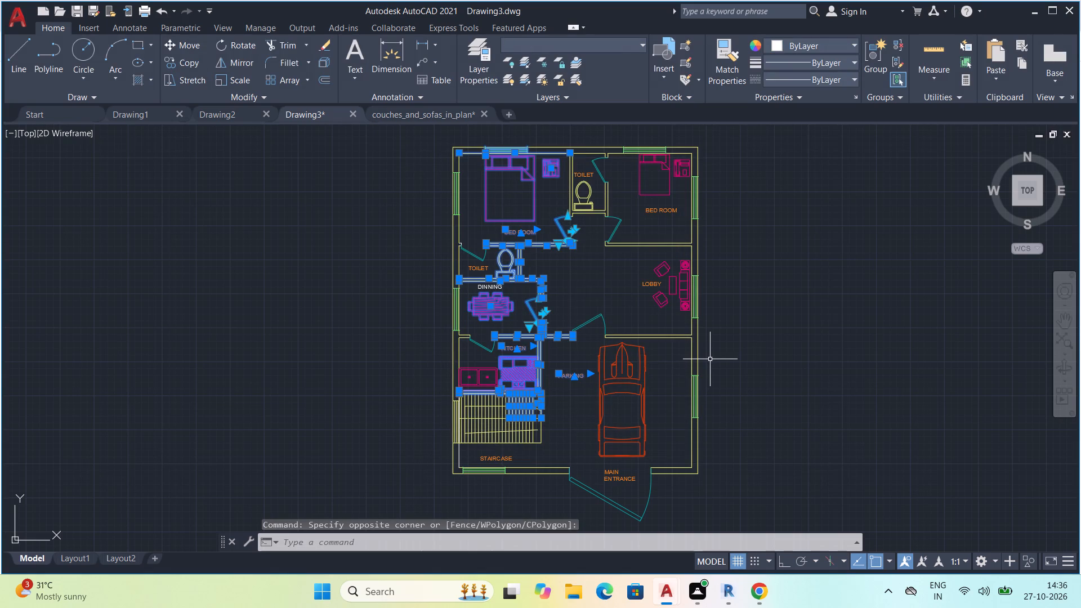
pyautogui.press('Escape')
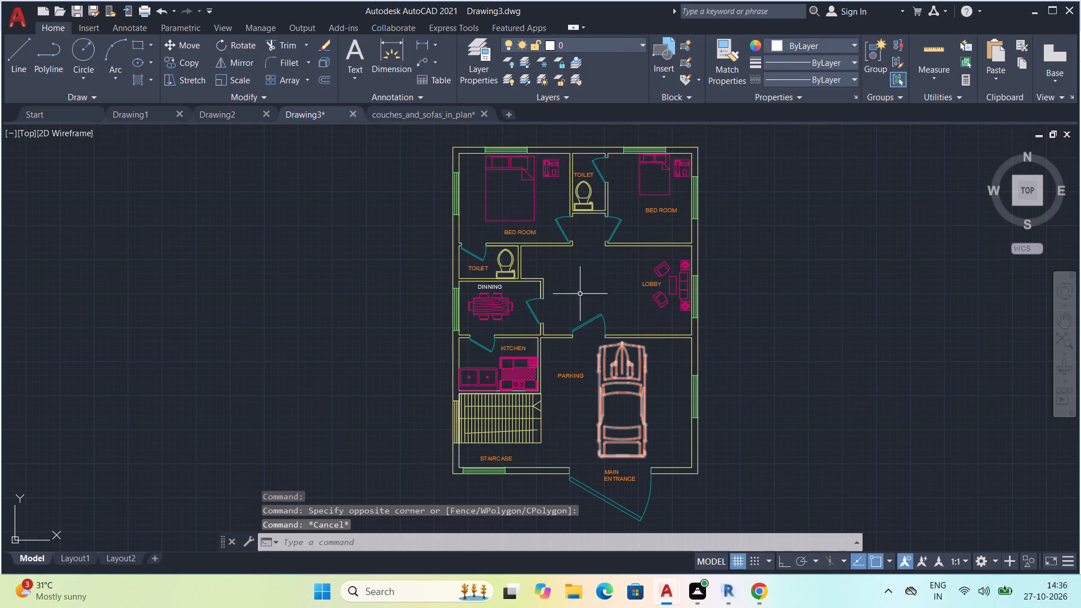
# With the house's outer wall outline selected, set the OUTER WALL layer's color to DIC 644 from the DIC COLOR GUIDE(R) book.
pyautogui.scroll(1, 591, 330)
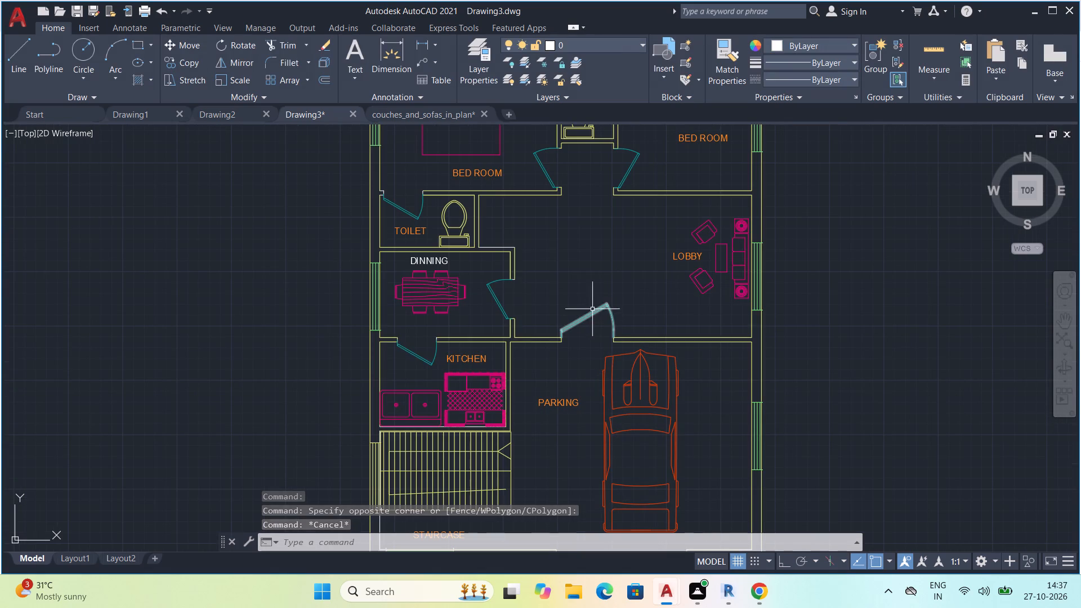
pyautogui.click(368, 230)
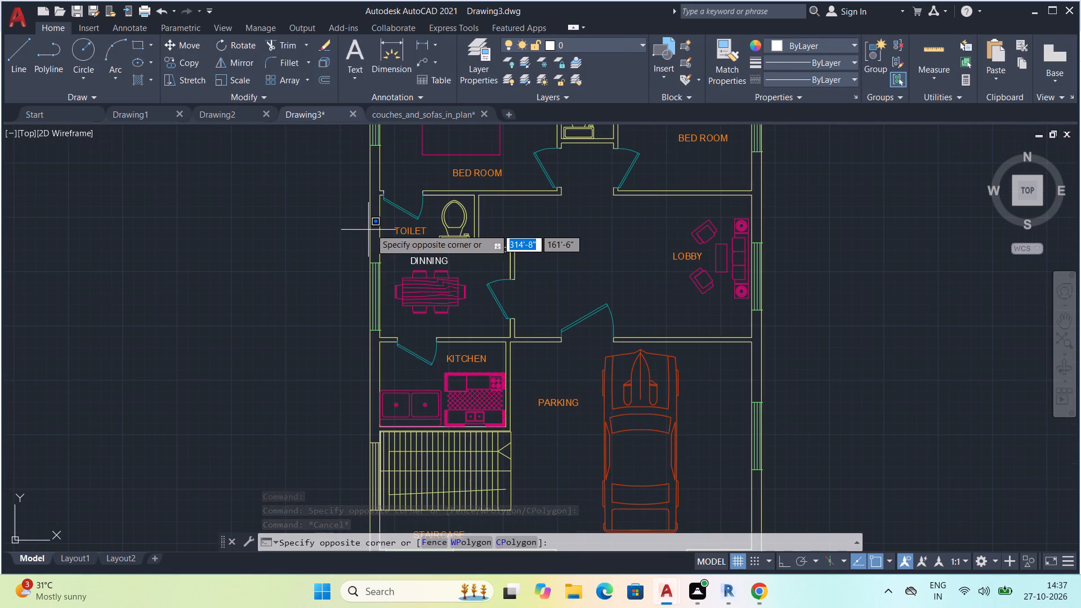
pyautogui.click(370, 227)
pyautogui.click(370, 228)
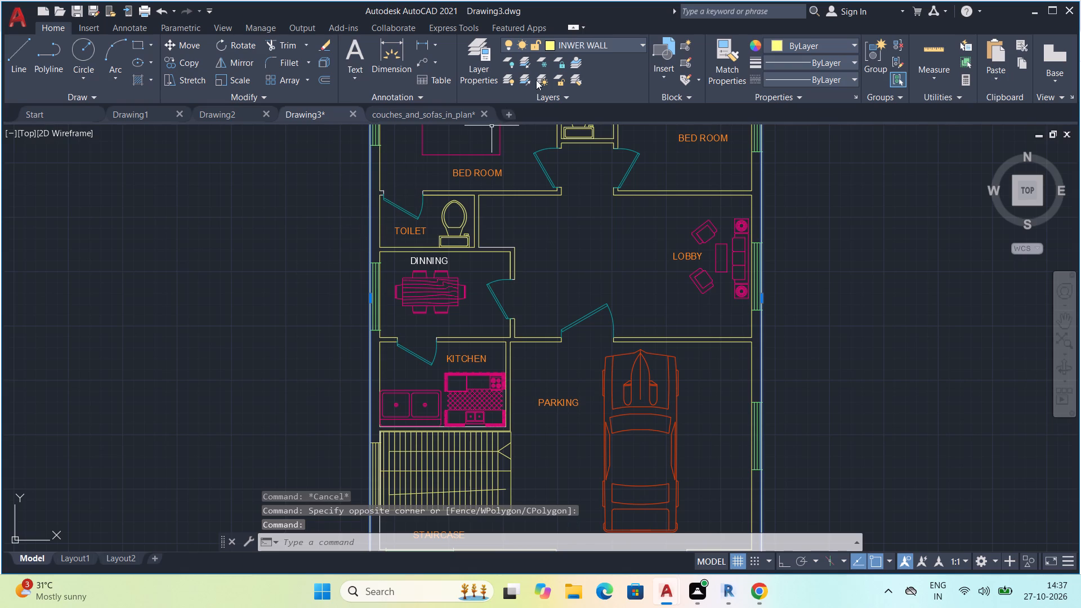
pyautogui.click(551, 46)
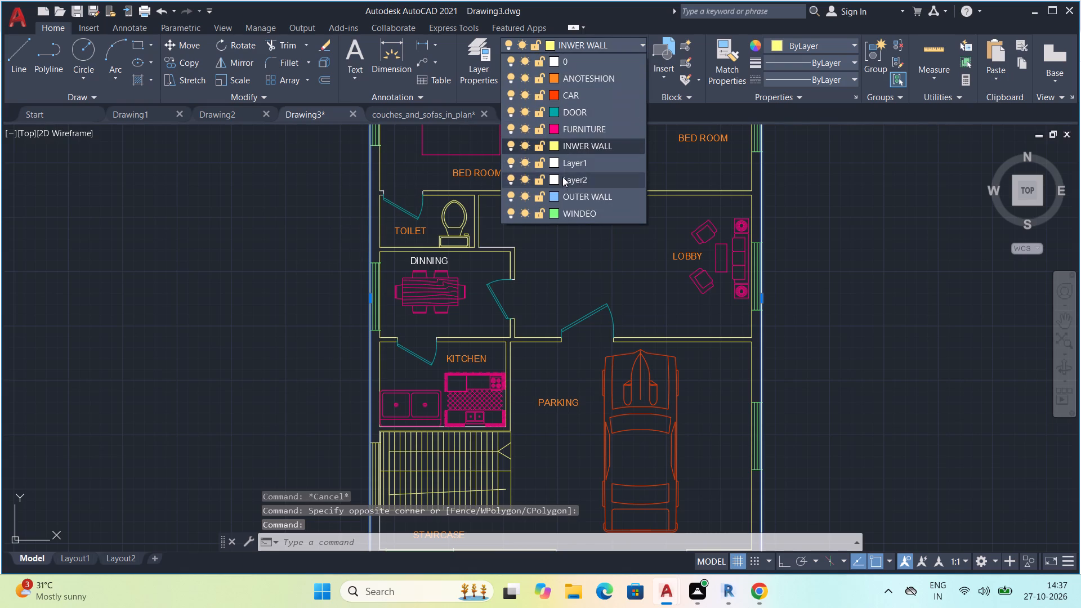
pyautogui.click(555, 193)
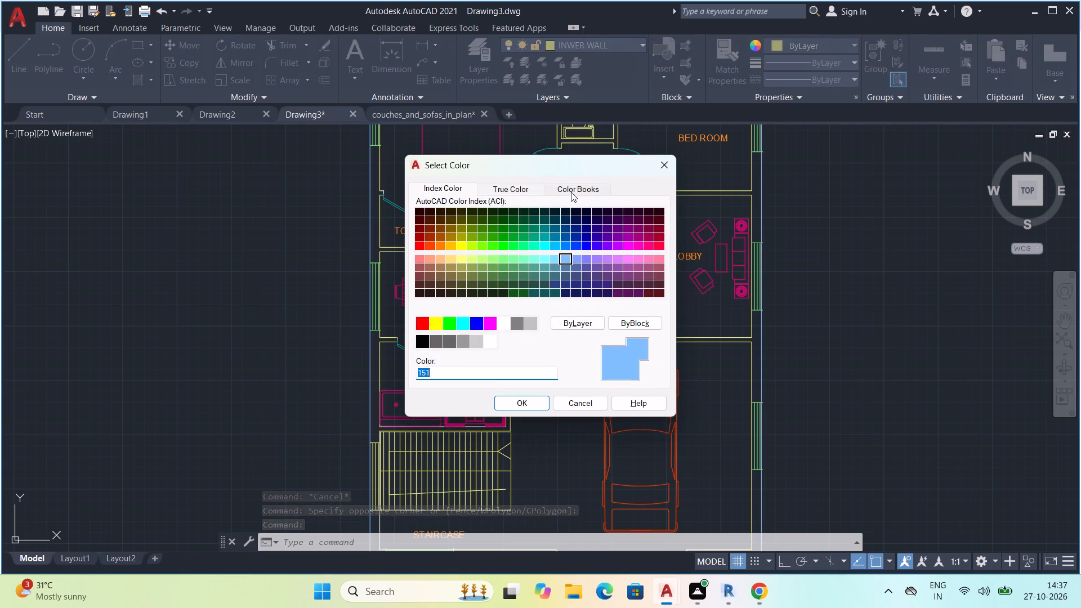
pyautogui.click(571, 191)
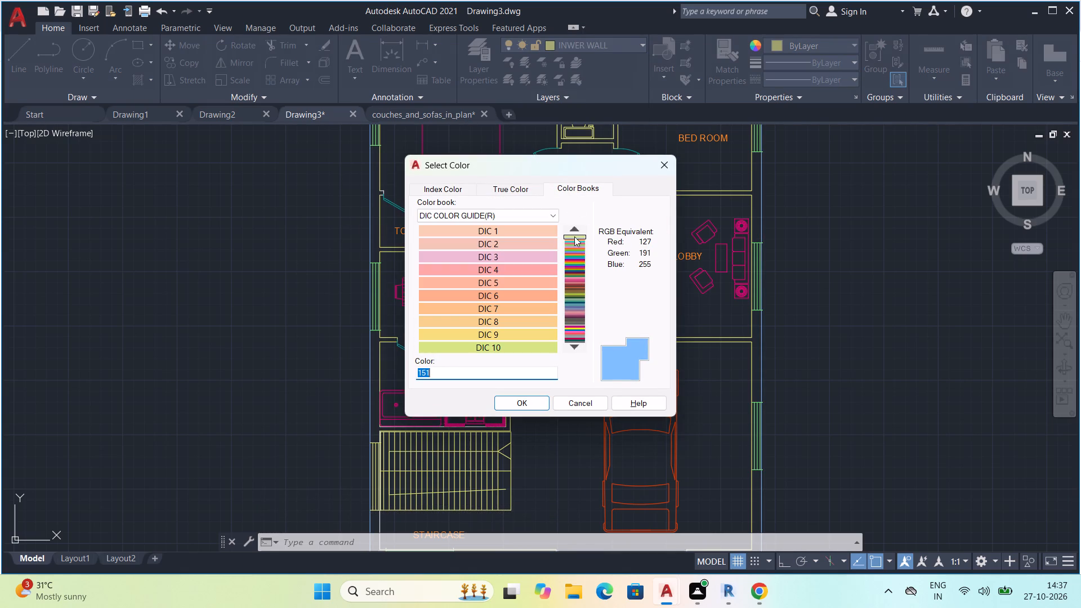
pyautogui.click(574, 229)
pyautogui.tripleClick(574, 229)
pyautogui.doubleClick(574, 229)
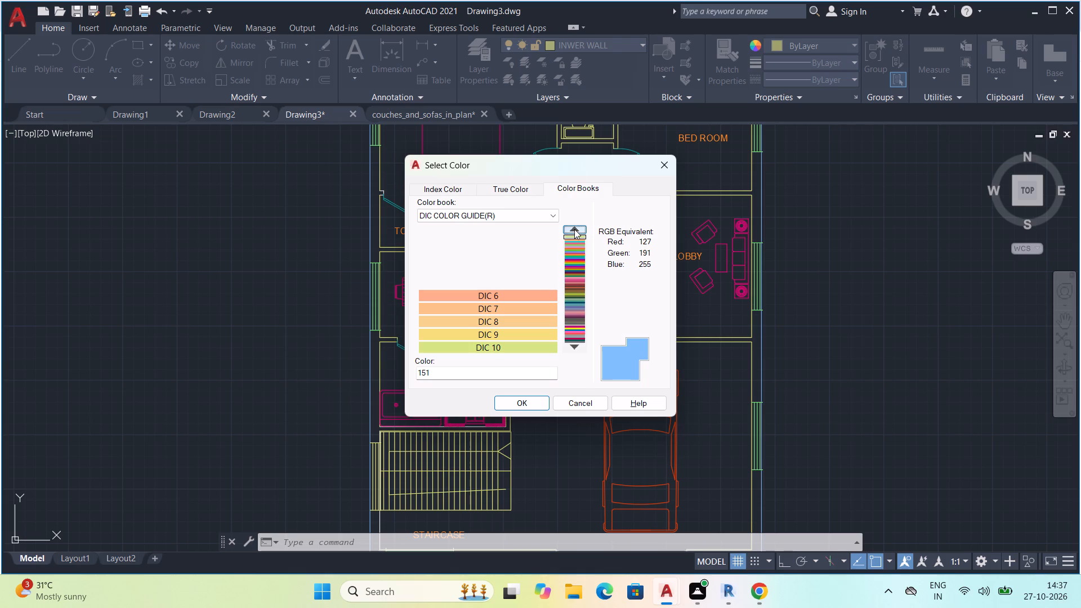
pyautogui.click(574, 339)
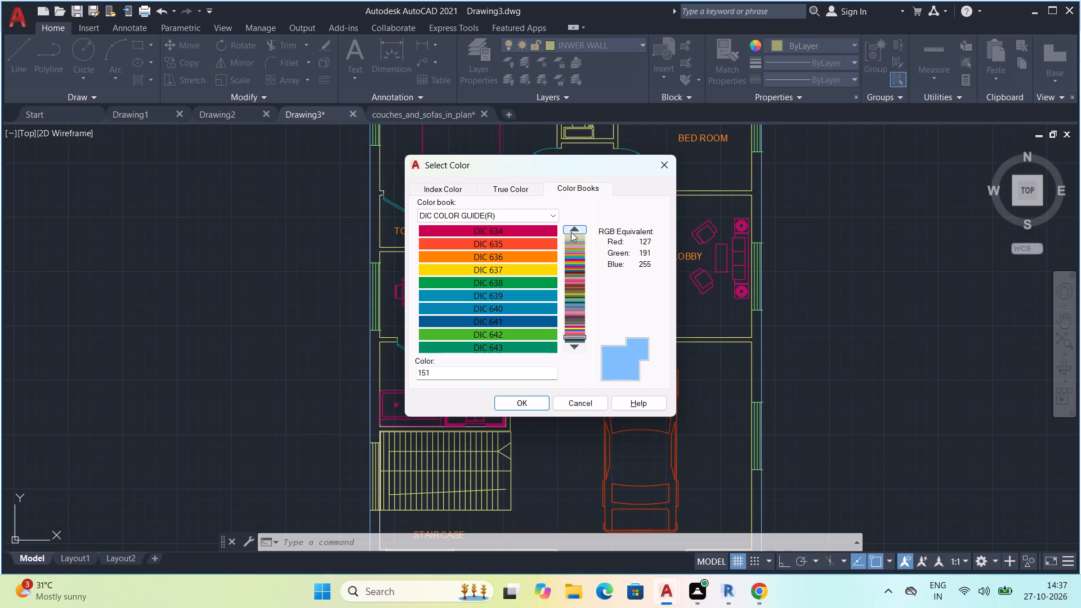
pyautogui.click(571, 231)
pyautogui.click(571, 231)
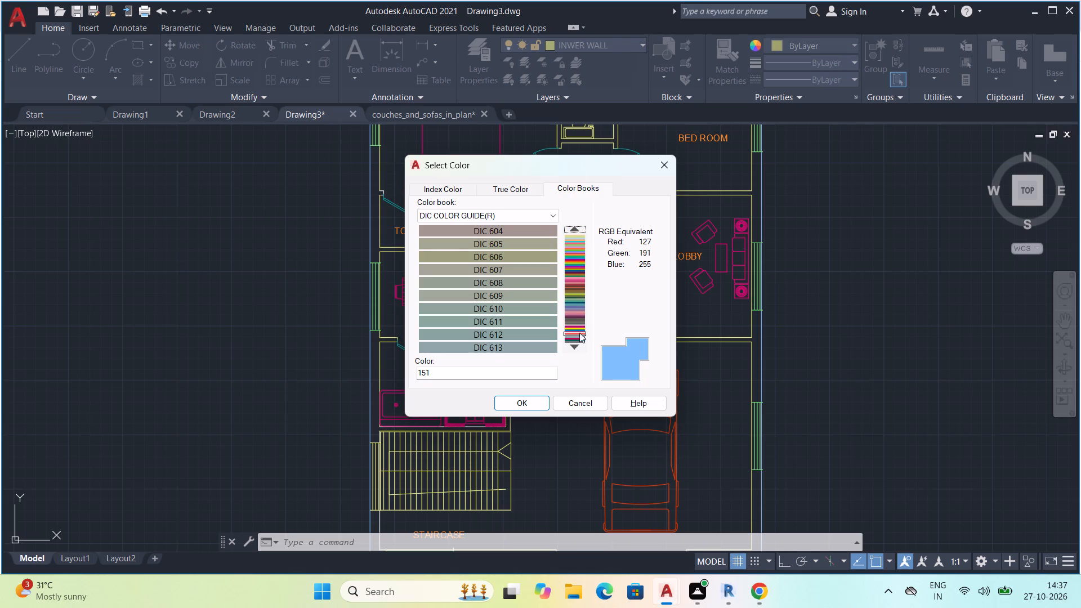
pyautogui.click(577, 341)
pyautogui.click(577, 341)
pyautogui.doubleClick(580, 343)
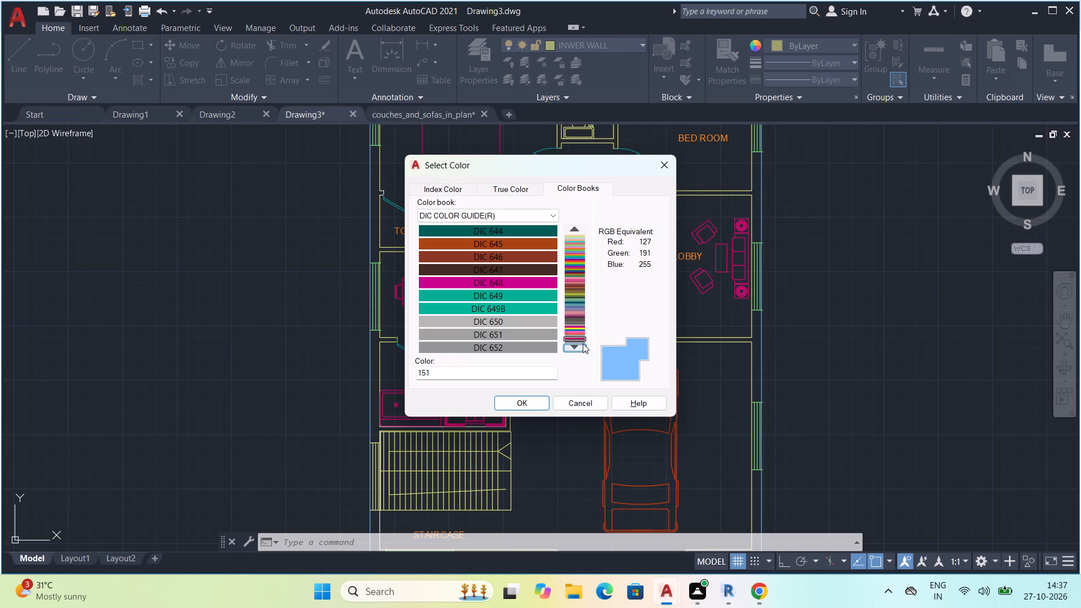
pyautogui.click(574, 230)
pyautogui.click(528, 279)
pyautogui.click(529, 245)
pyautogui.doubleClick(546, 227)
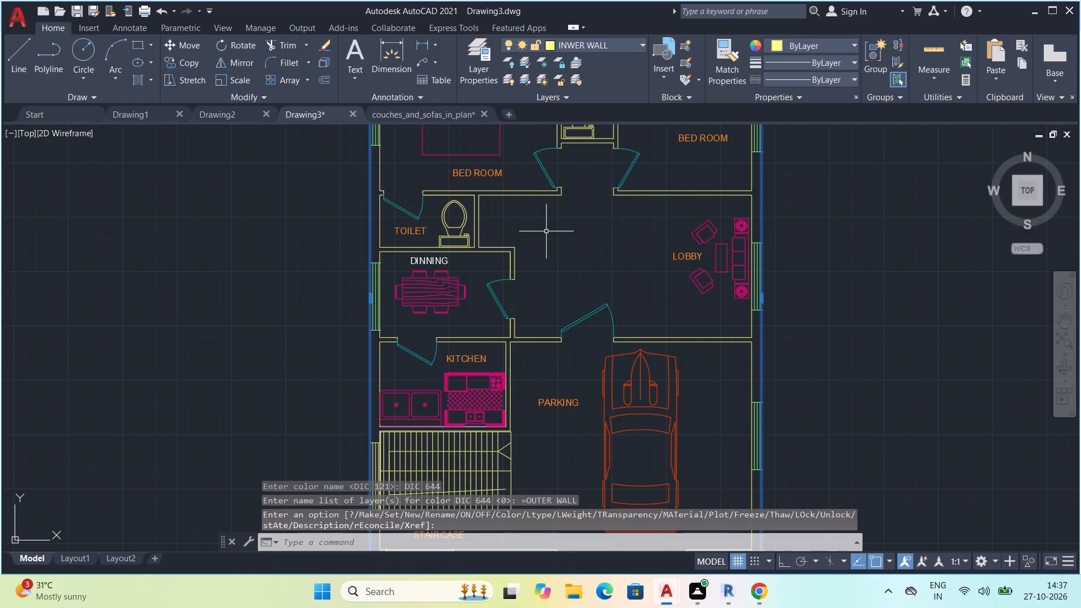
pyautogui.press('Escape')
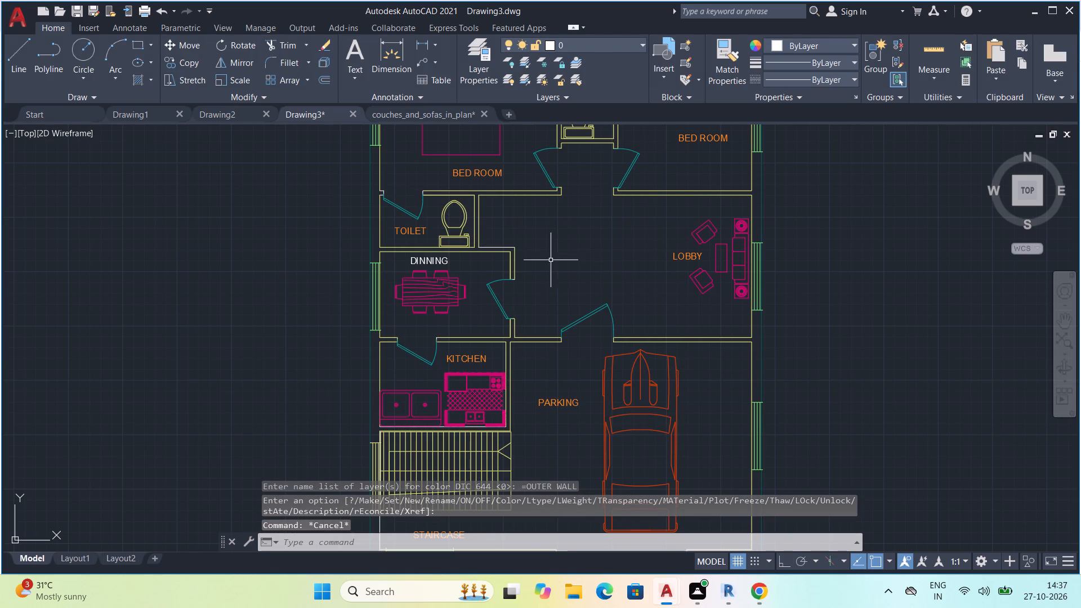
# Open the outer wall outline for polyline editing and make OUTER WALL the current layer.
pyautogui.doubleClick(369, 176)
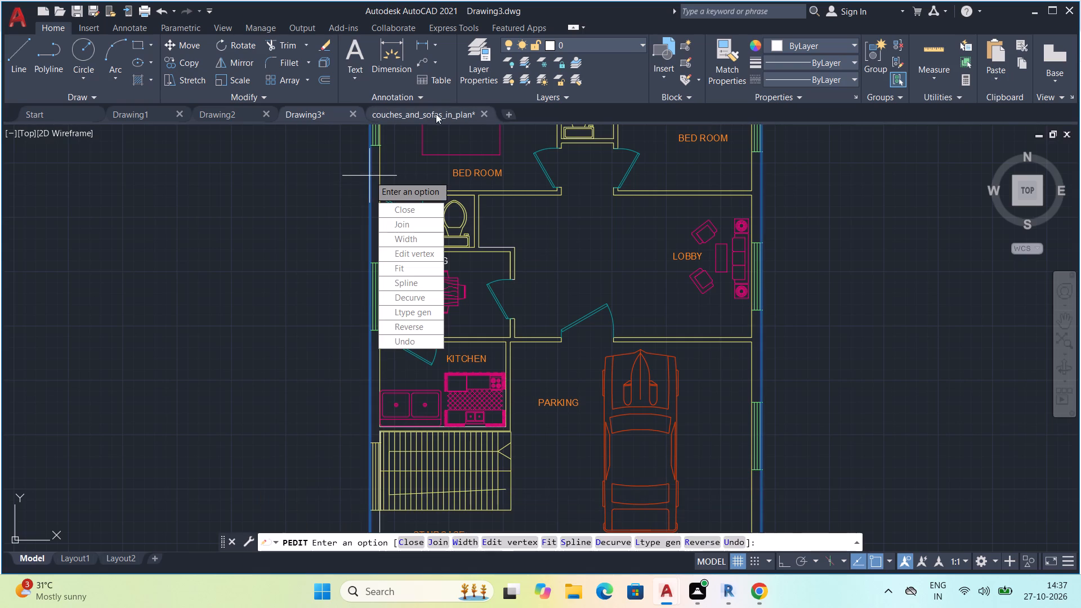
pyautogui.doubleClick(553, 46)
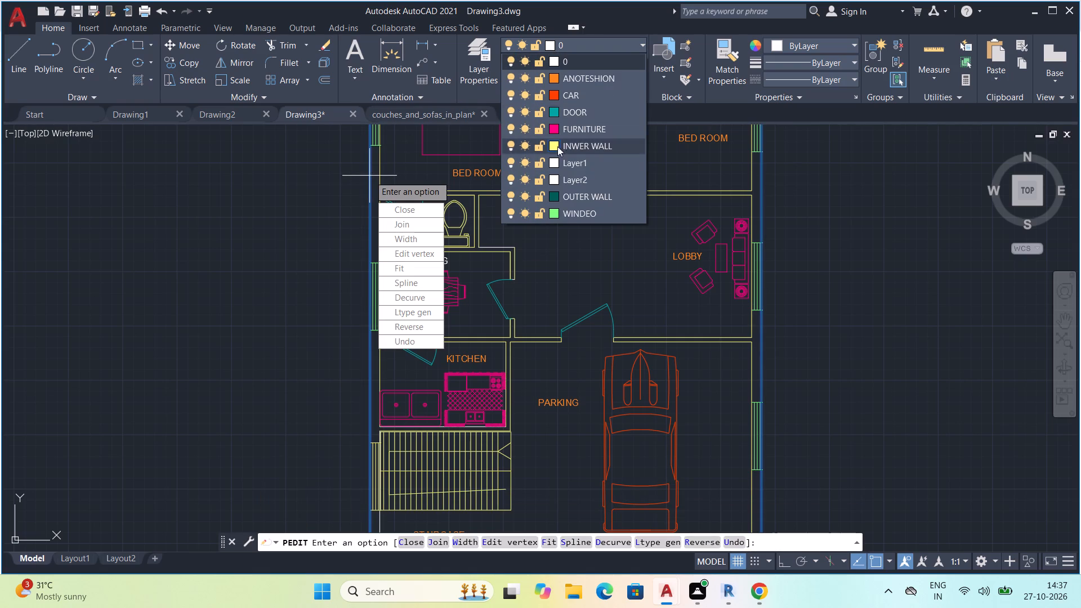
pyautogui.click(557, 191)
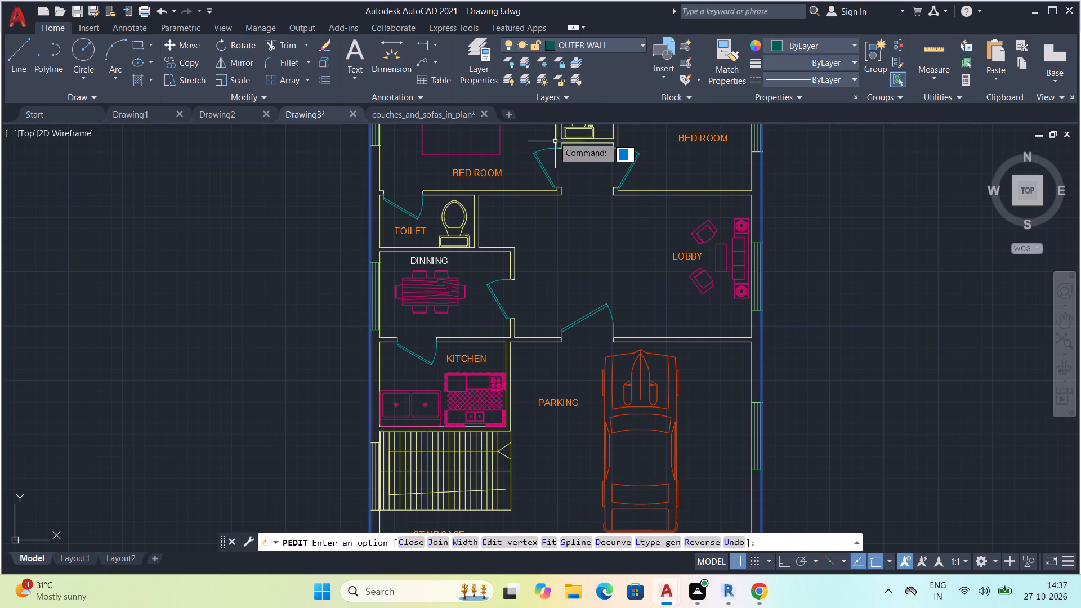
# Set the OUTER WALL layer's color to DIC 571 from the DIC COLOR GUIDE(R) book and exit the polyline edit.
pyautogui.click(551, 45)
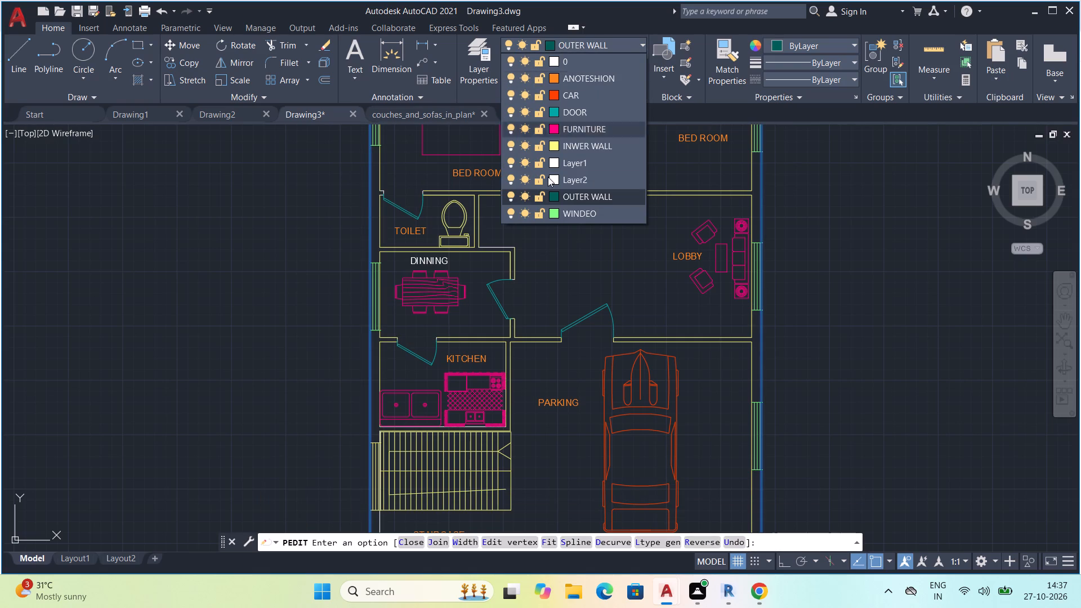
pyautogui.click(553, 198)
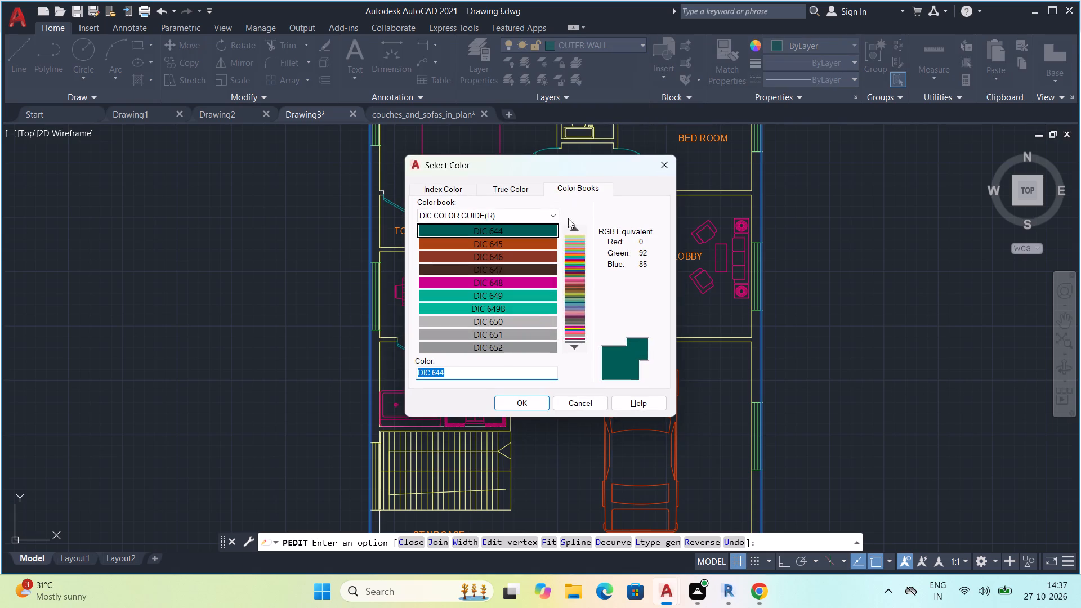
pyautogui.click(573, 225)
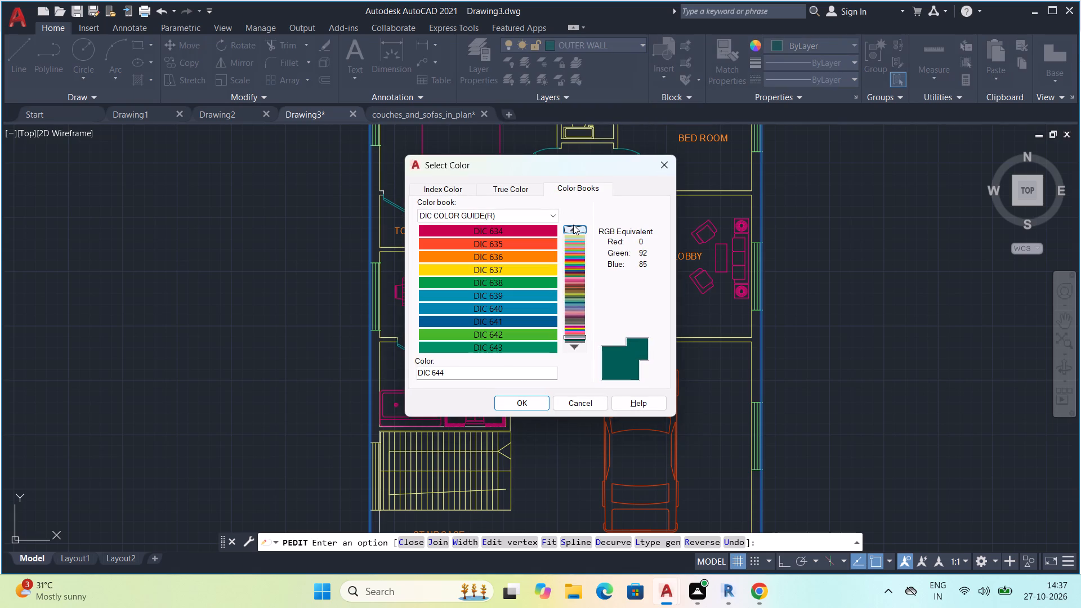
pyautogui.click(574, 227)
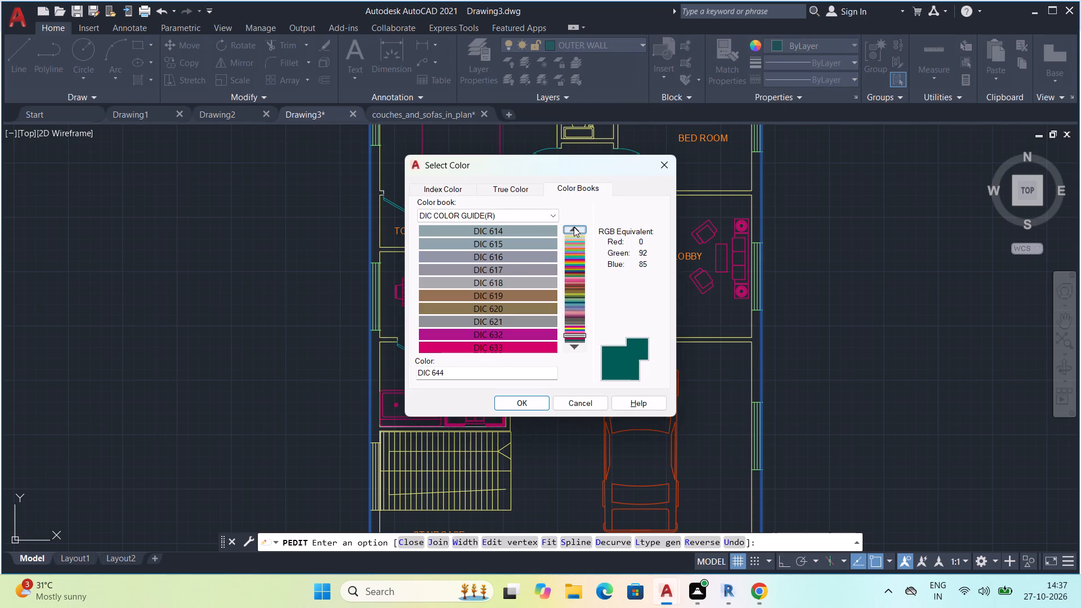
pyautogui.click(574, 227)
pyautogui.tripleClick(574, 227)
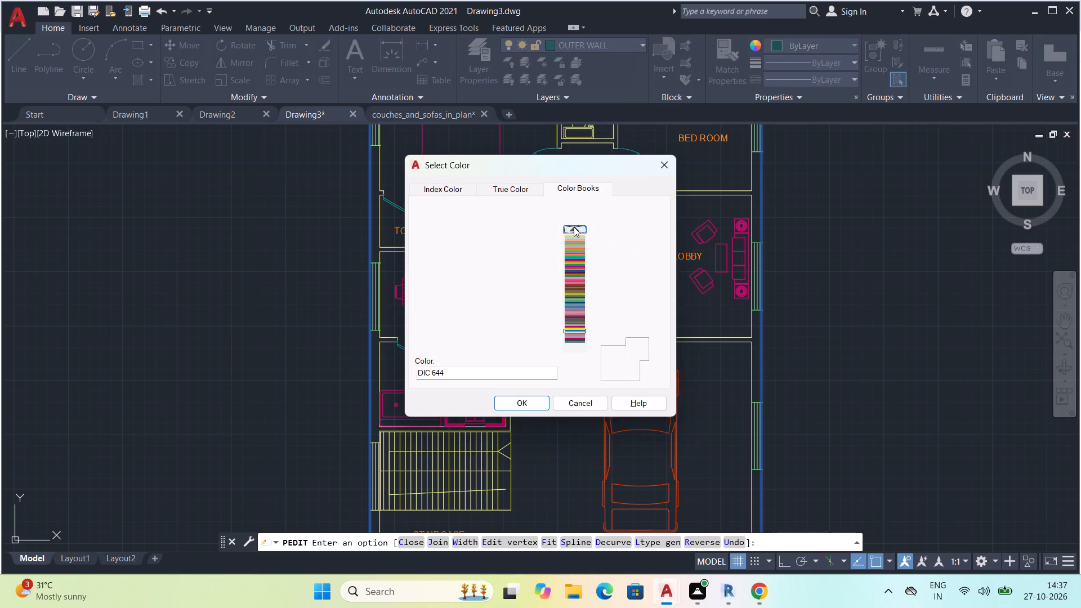
pyautogui.tripleClick(574, 227)
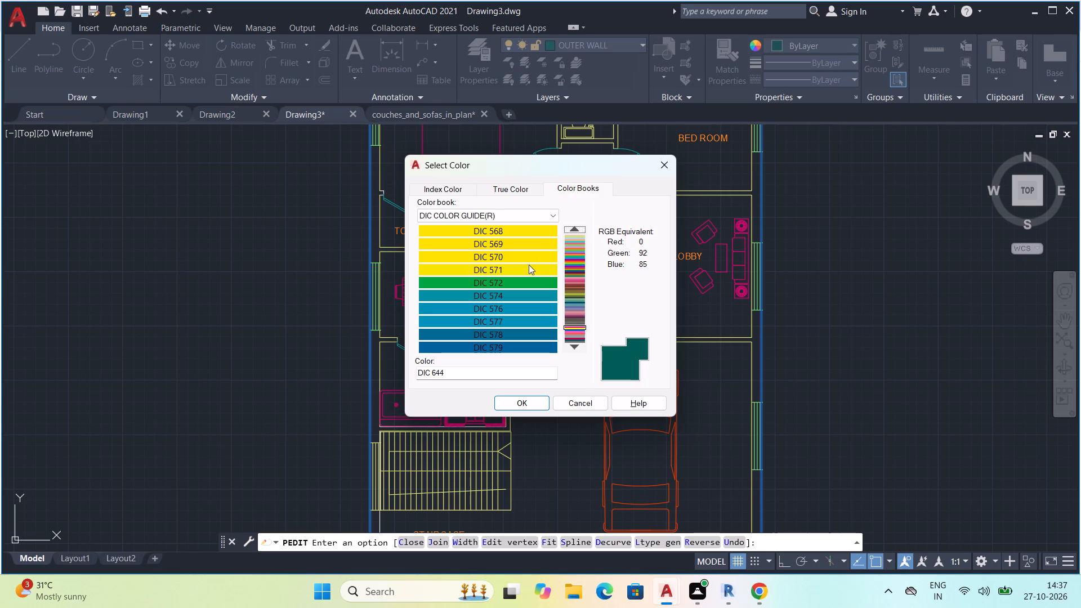
pyautogui.click(523, 271)
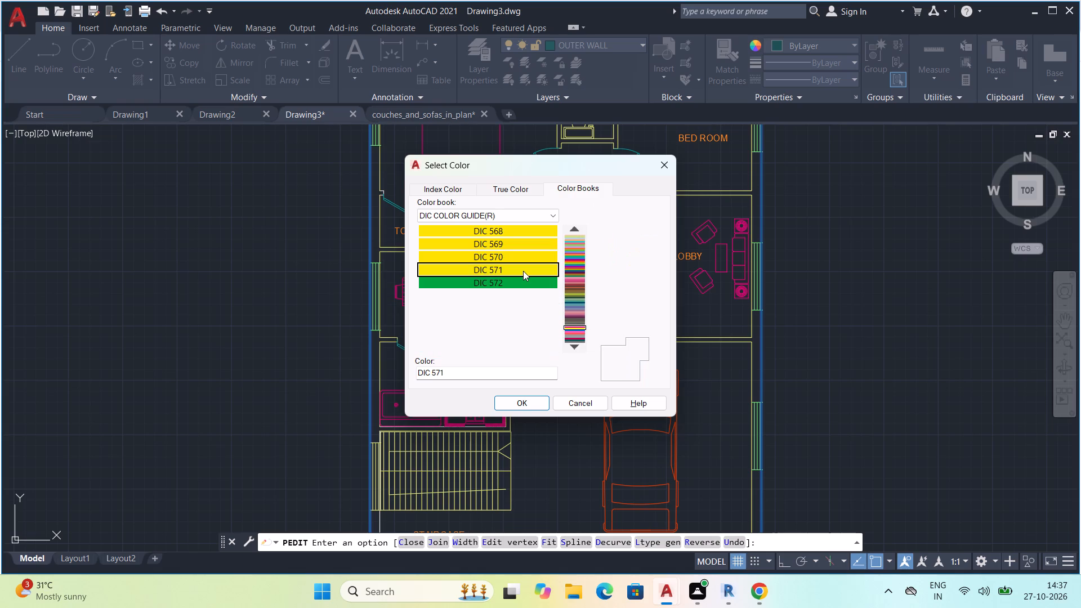
pyautogui.doubleClick(517, 406)
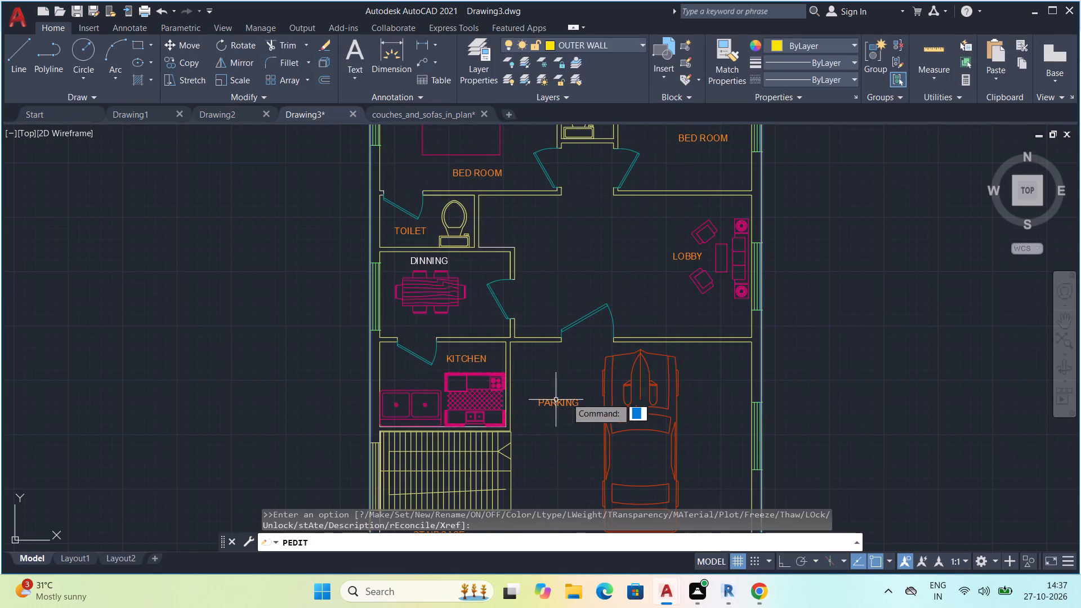
pyautogui.press('Escape')
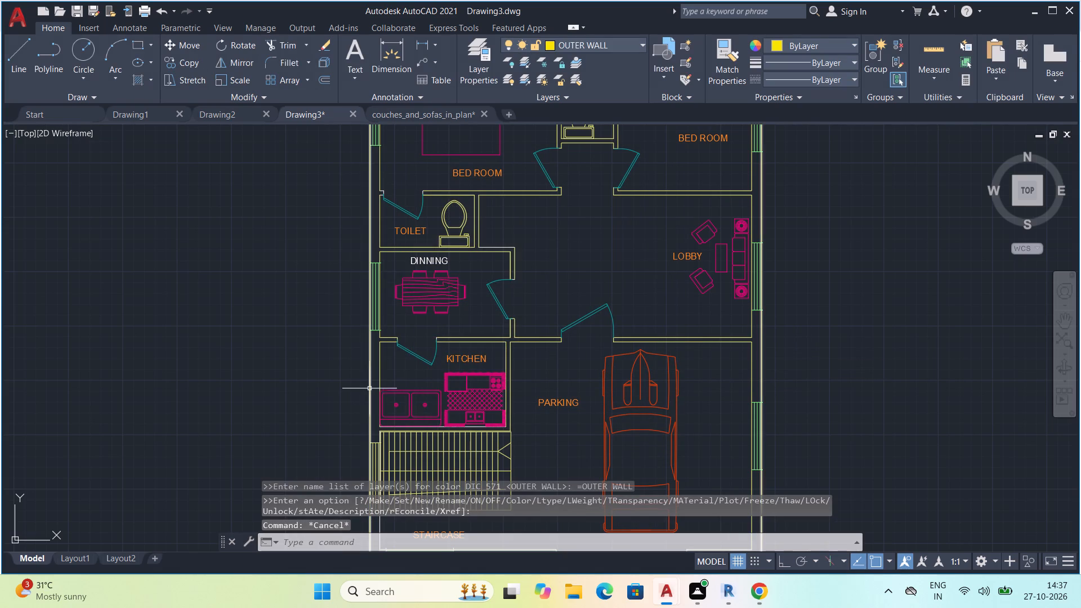
# With the outer wall outline open for polyline editing, set the OUTER WALL layer's color to DIC 477 from the DIC COLOR GUIDE(R) book.
pyautogui.doubleClick(369, 387)
pyautogui.click(637, 44)
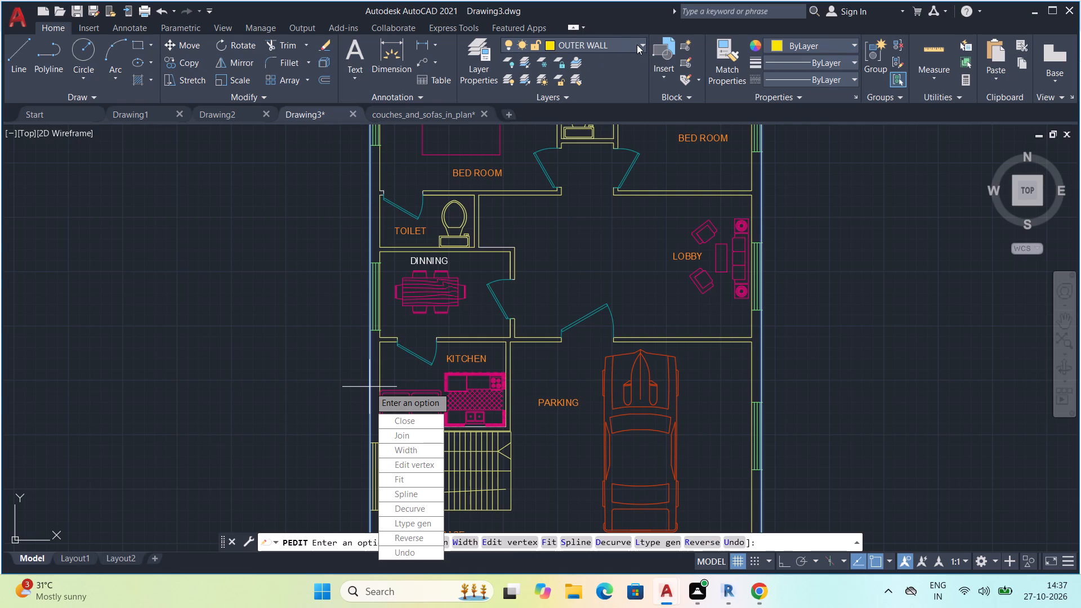
pyautogui.click(640, 43)
pyautogui.click(556, 193)
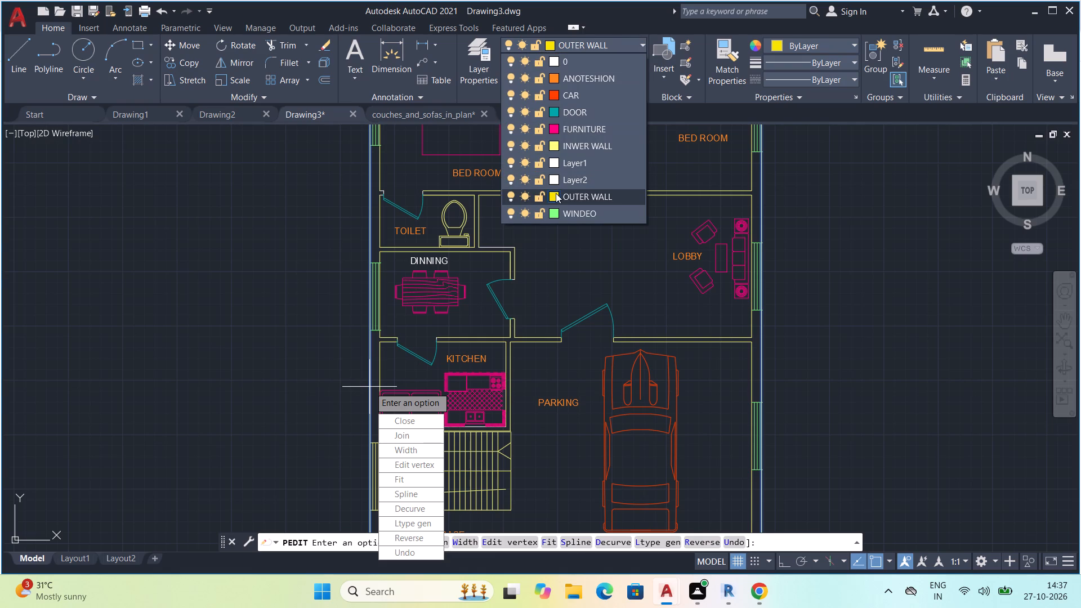
pyautogui.click(575, 225)
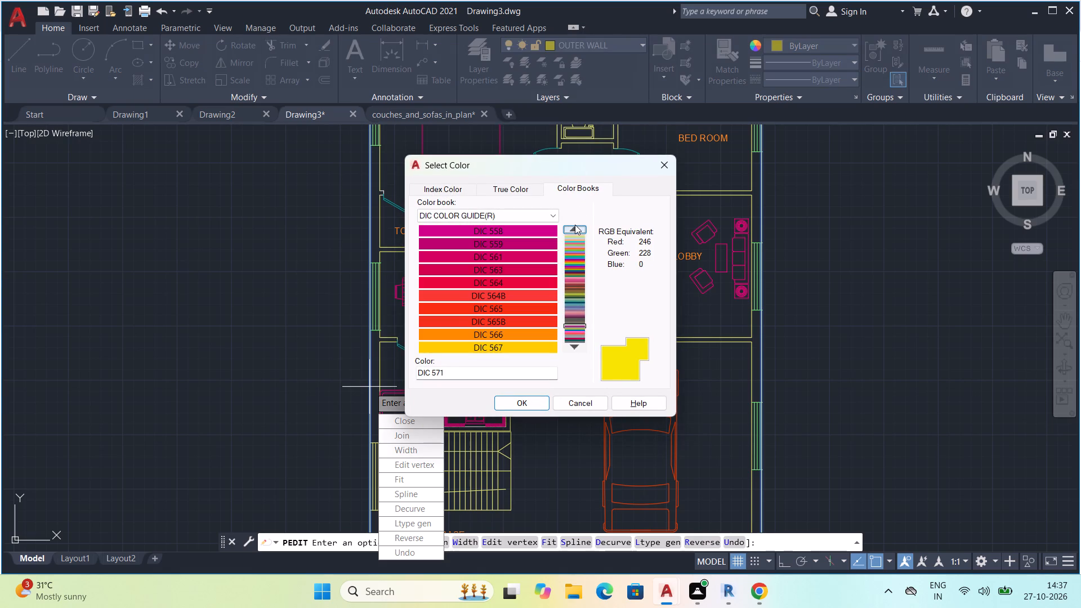
pyautogui.click(575, 225)
pyautogui.click(575, 225)
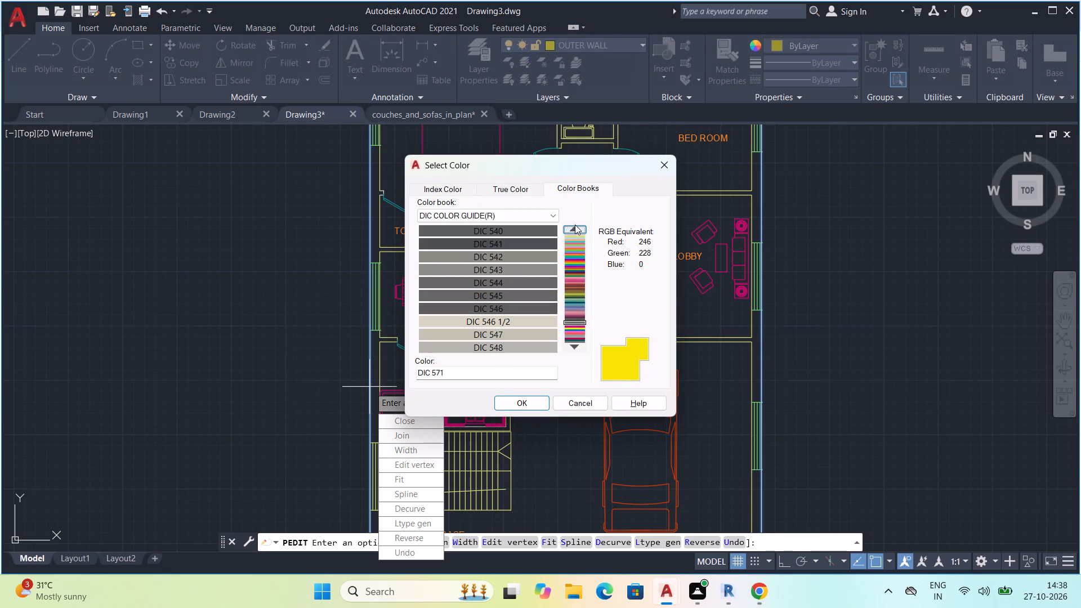
pyautogui.click(575, 225)
pyautogui.click(575, 225)
pyautogui.tripleClick(575, 225)
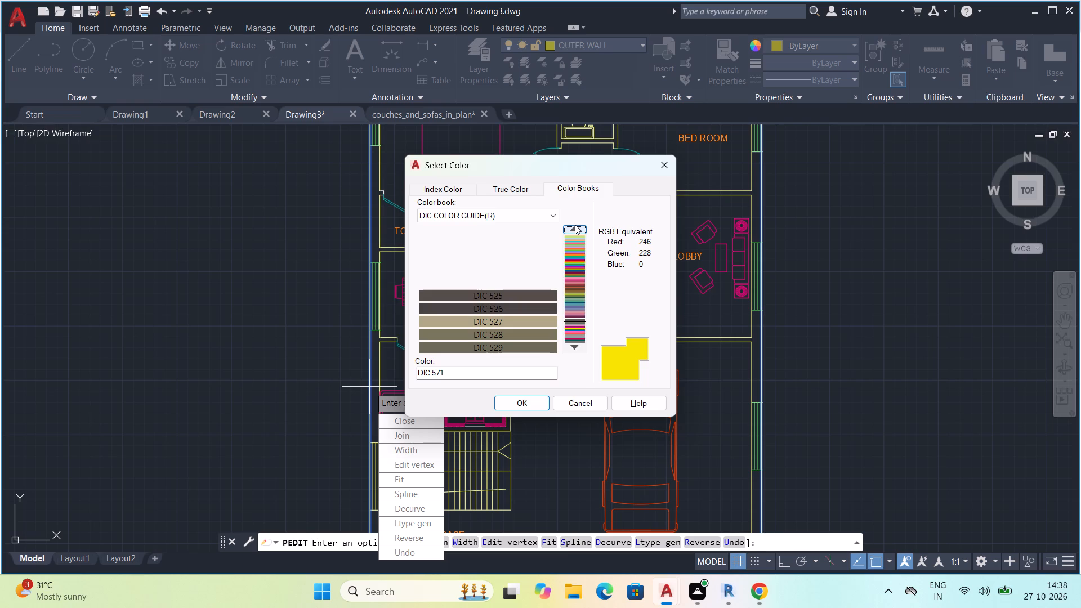
pyautogui.click(575, 225)
pyautogui.click(575, 227)
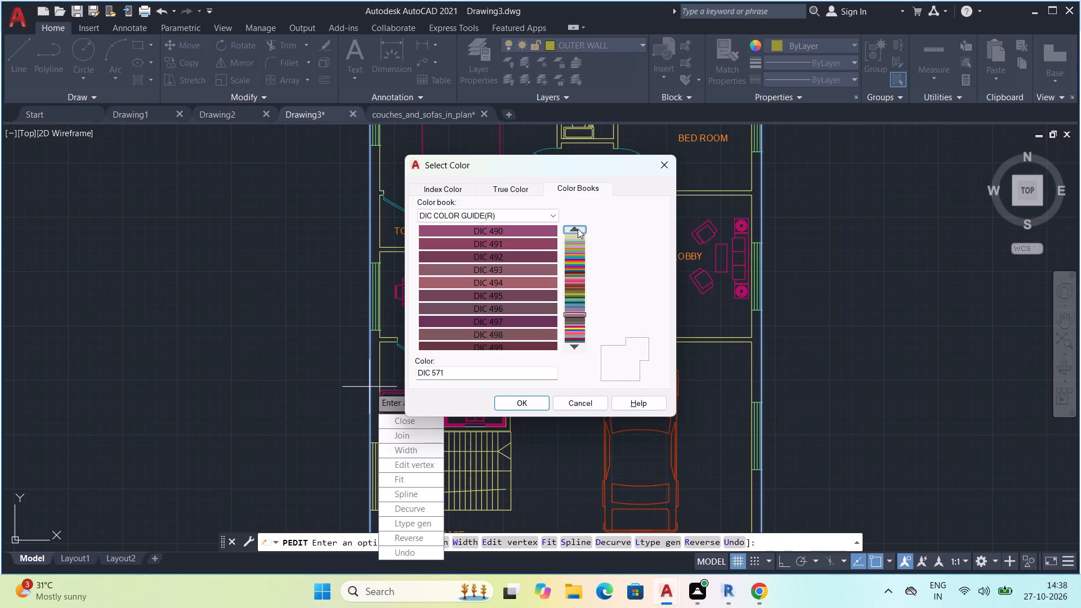
pyautogui.click(578, 229)
pyautogui.click(578, 229)
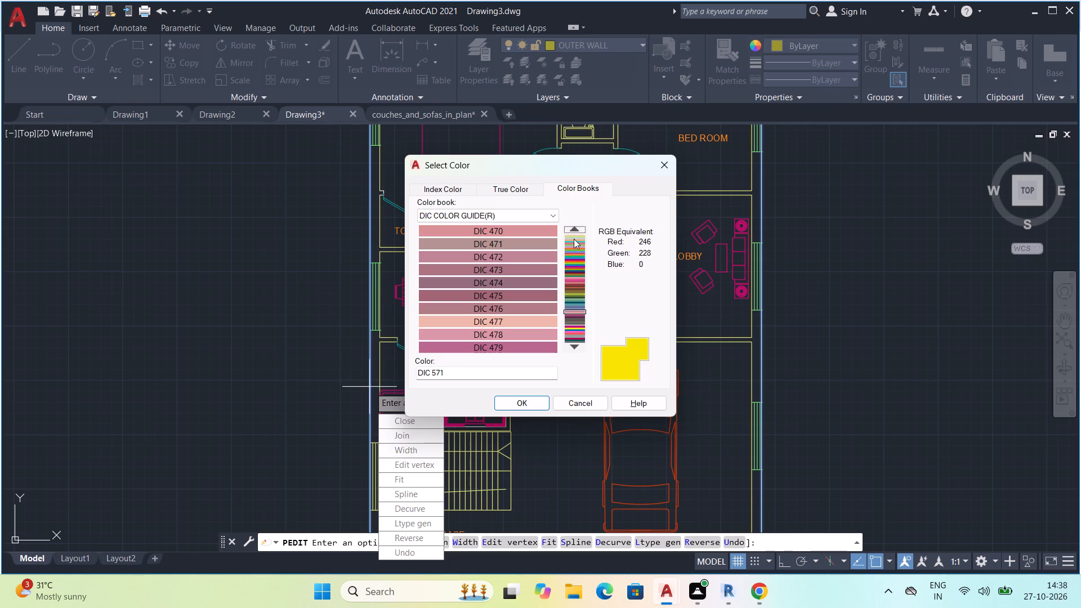
pyautogui.click(536, 322)
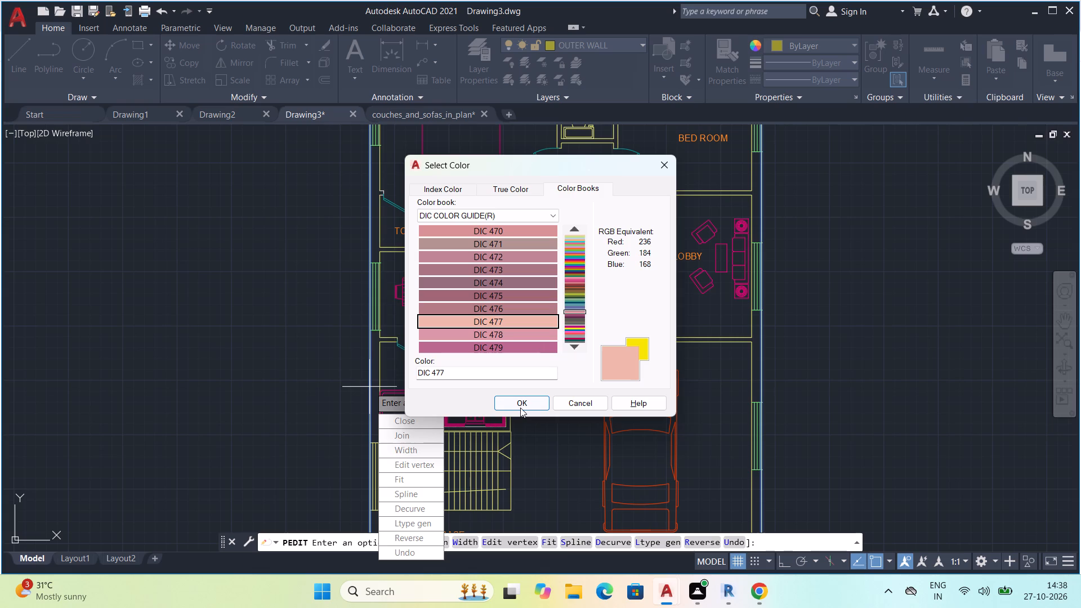
pyautogui.click(520, 405)
pyautogui.press('Escape')
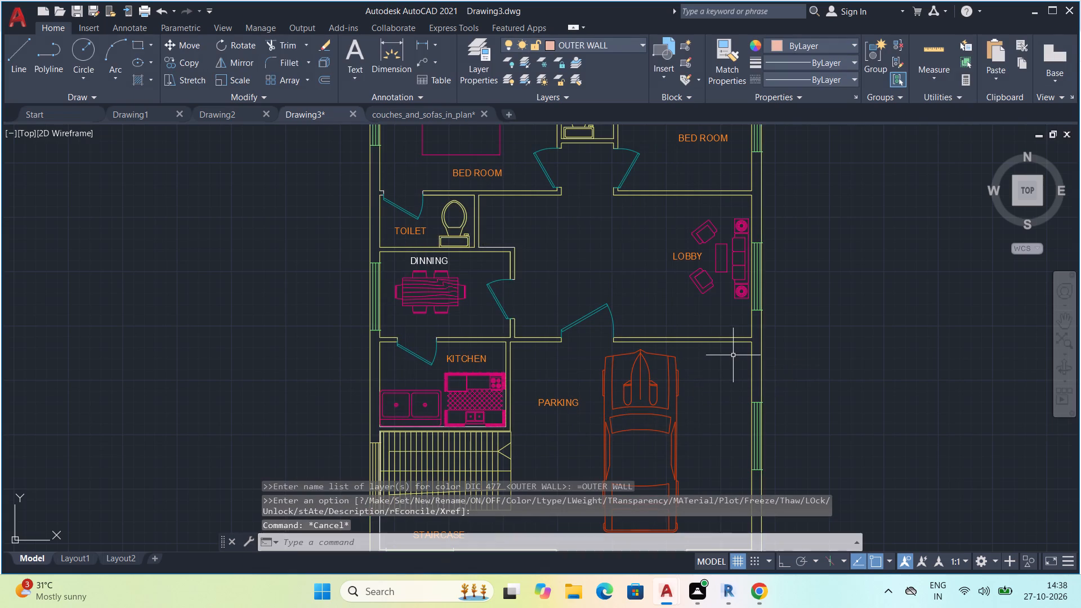
# Select the outer wall outline at the corner by the bedroom, reapply DIC 477 to the OUTER WALL layer, and clear the selection.
pyautogui.scroll(-2, 613, 299)
pyautogui.moveTo(609, 299); pyautogui.dragTo(641, 387, button='middle')
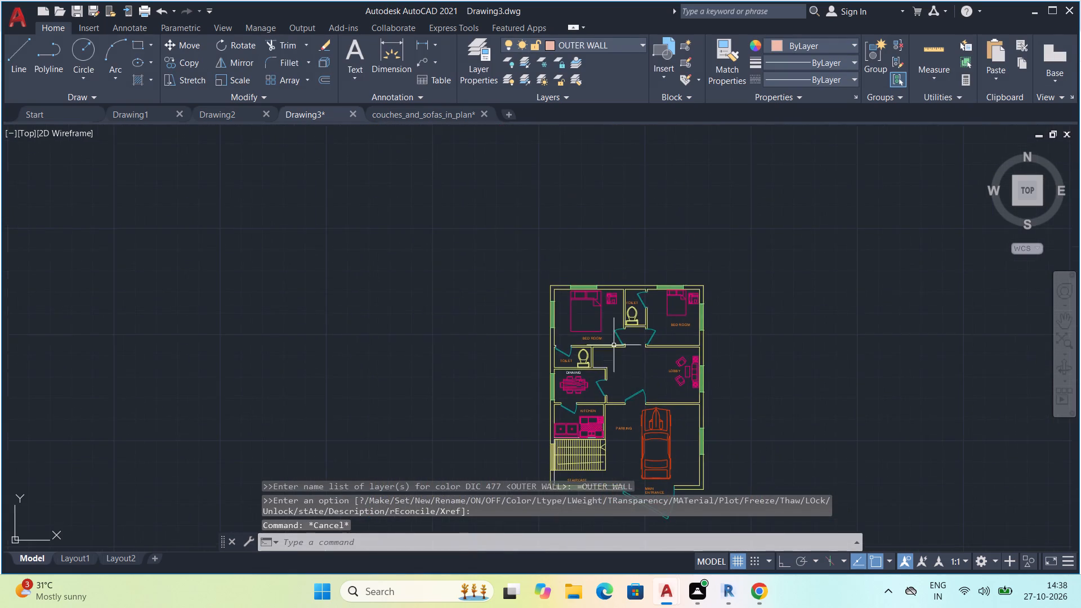
pyautogui.scroll(3, 587, 299)
pyautogui.scroll(2, 537, 286)
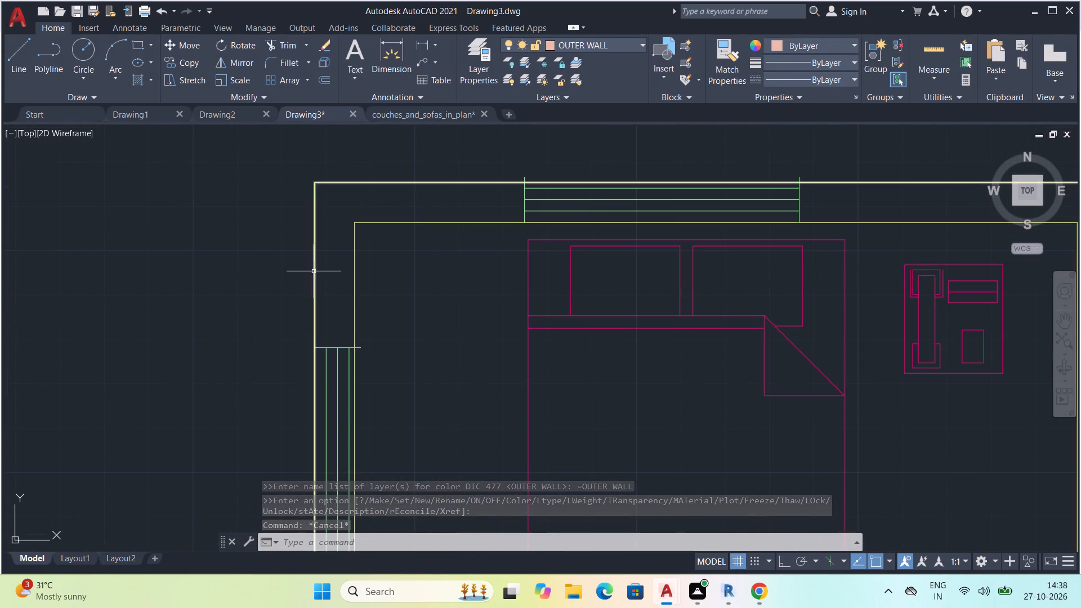
pyautogui.click(314, 271)
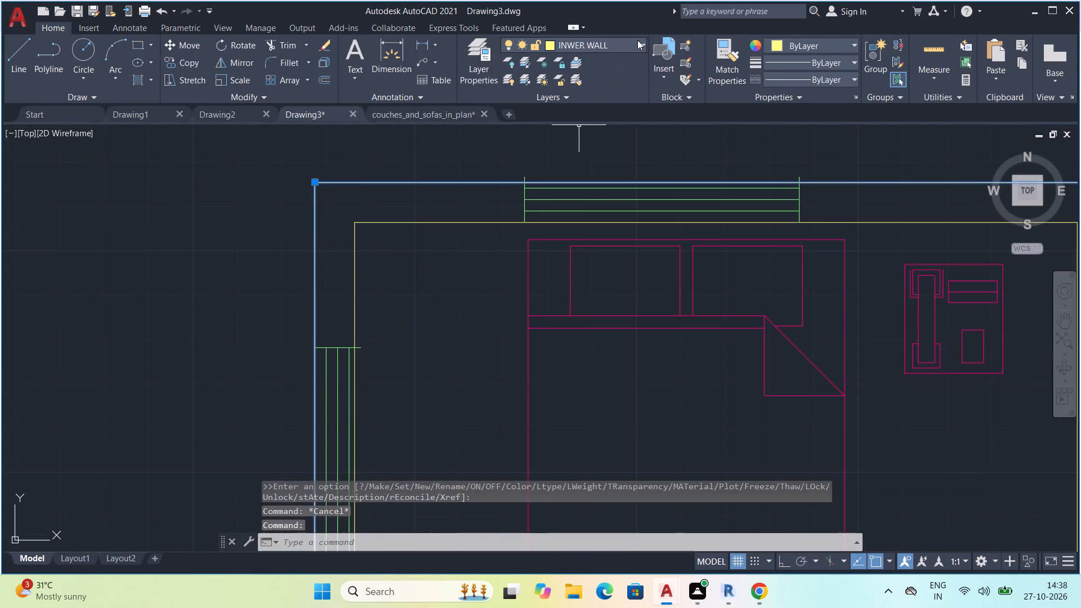
pyautogui.click(637, 40)
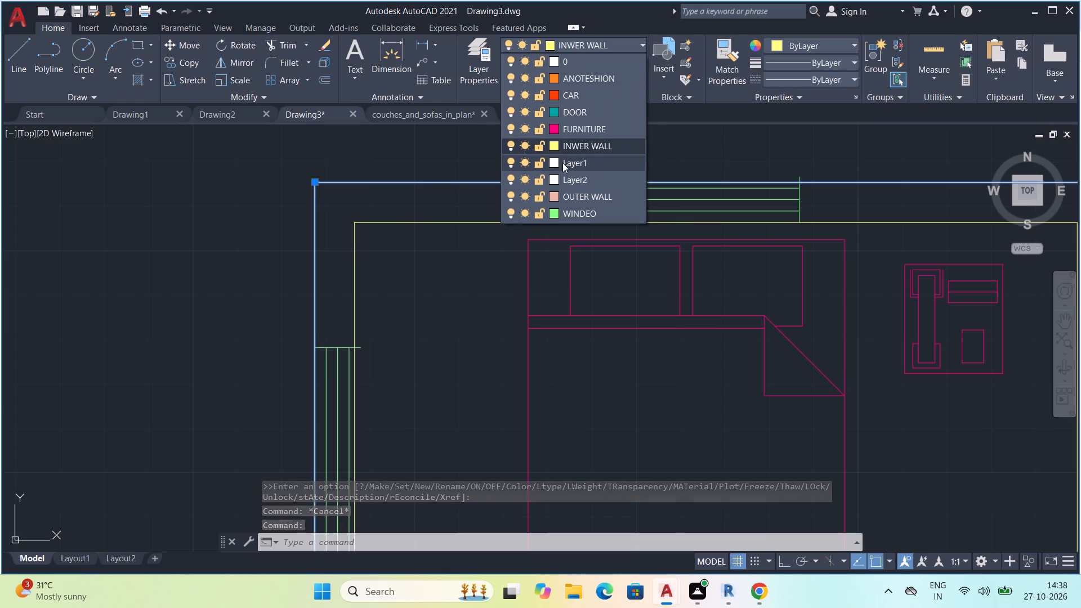
pyautogui.click(551, 194)
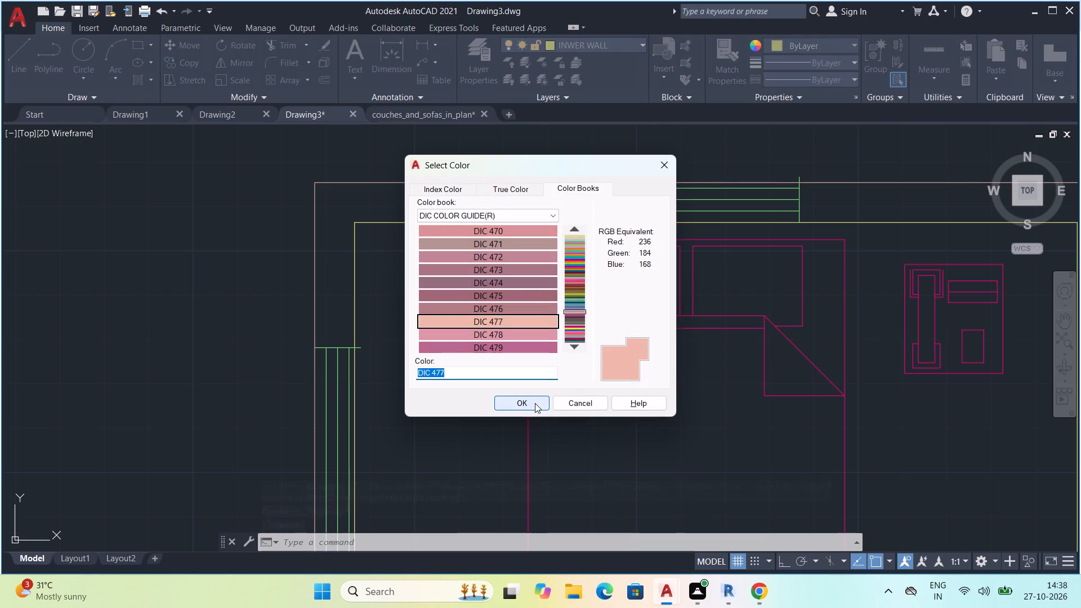
pyautogui.click(535, 403)
pyautogui.press('Escape')
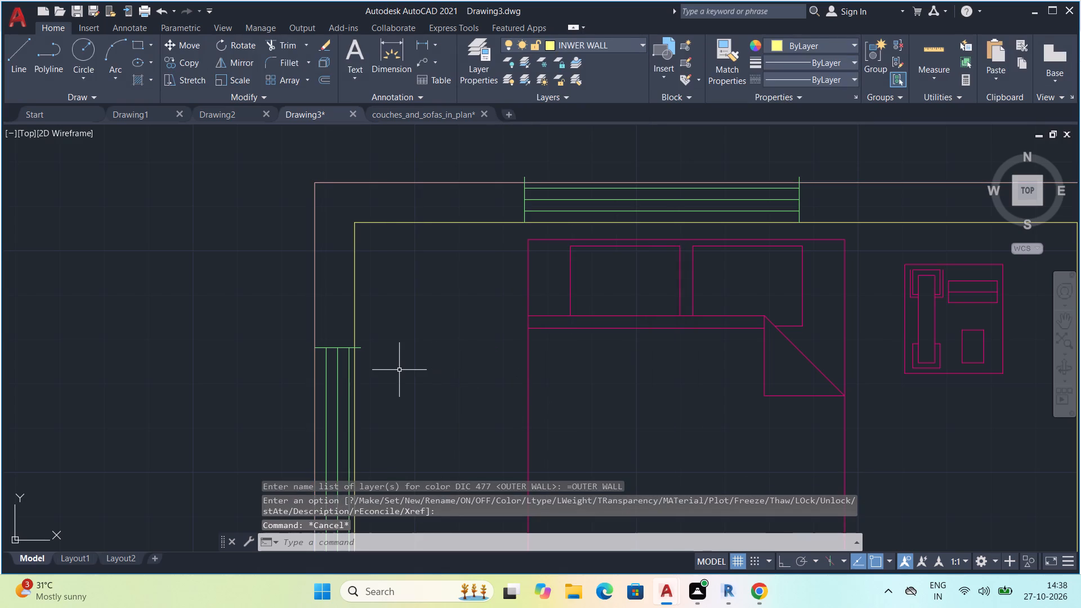
# Examine the colors of the outer walls, inner walls and staircase across the whole floor plan.
pyautogui.scroll(-2, 435, 281)
pyautogui.scroll(-2, 445, 354)
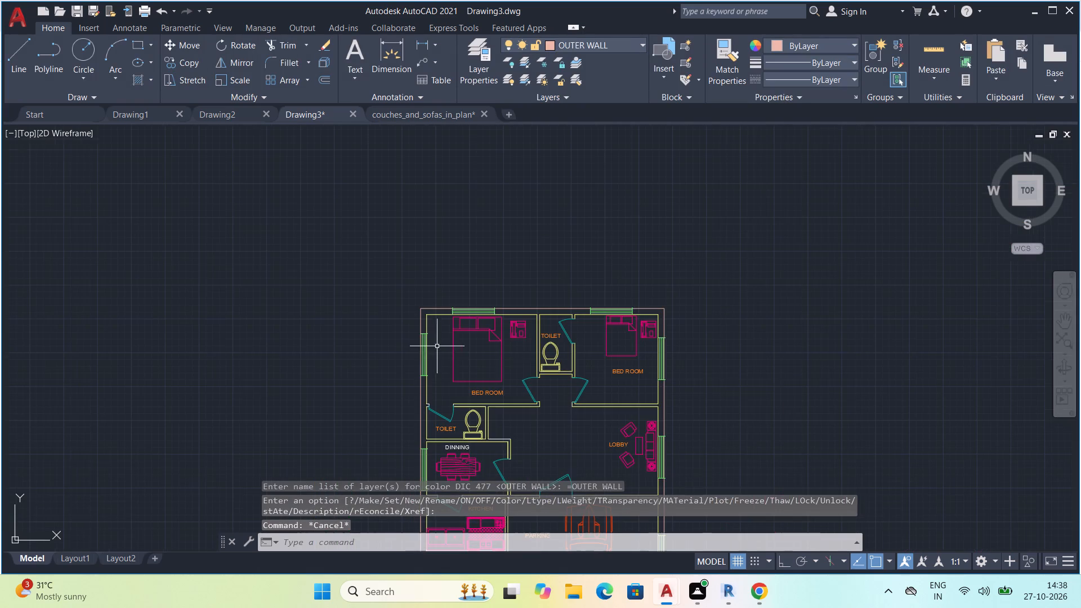
pyautogui.moveTo(444, 375); pyautogui.dragTo(427, 234, button='middle')
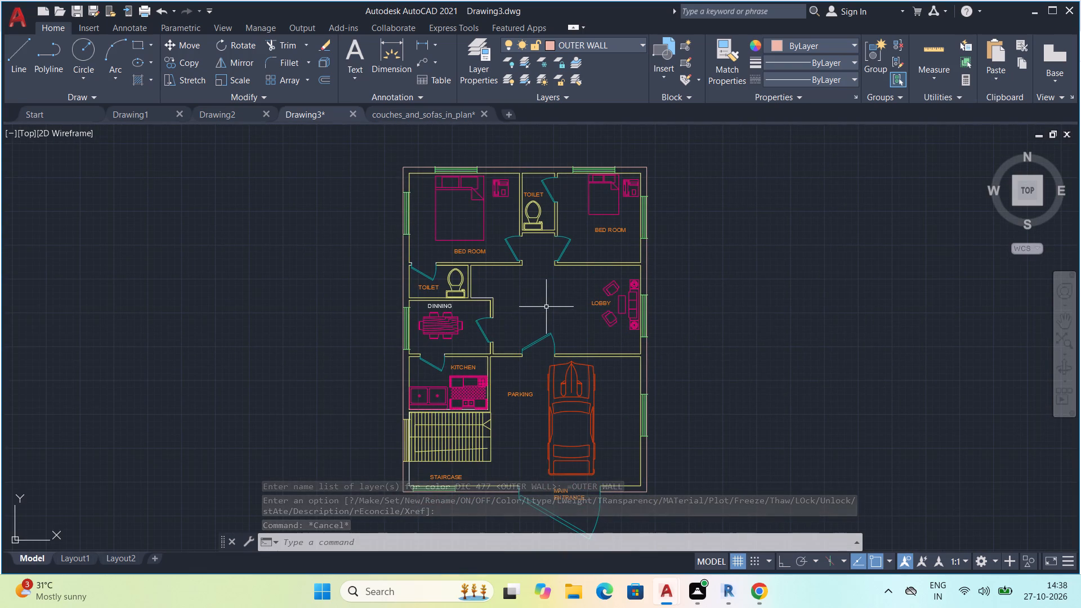
pyautogui.moveTo(556, 312); pyautogui.dragTo(542, 225, button='middle')
pyautogui.scroll(-1, 537, 216)
pyautogui.scroll(1, 542, 217)
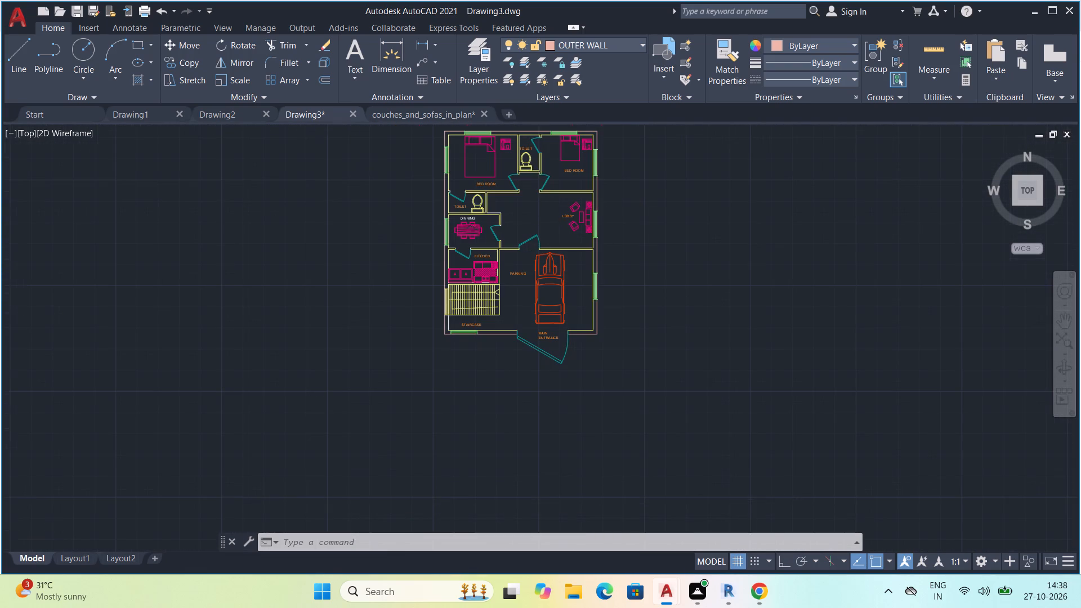
pyautogui.moveTo(540, 221); pyautogui.dragTo(583, 279, button='middle')
pyautogui.scroll(1, 557, 279)
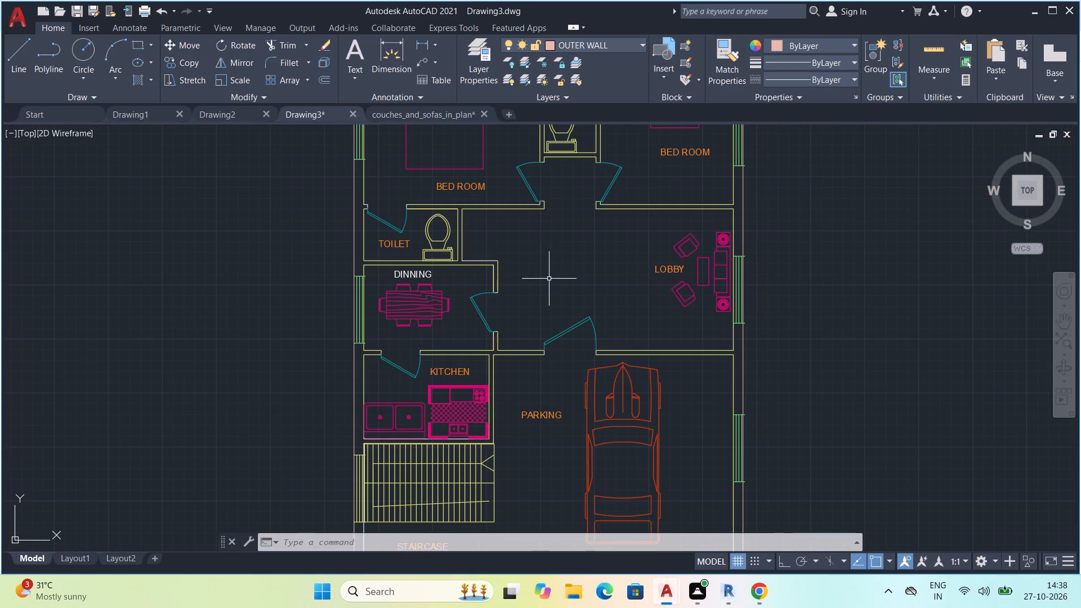
pyautogui.moveTo(547, 278); pyautogui.dragTo(547, 247, button='middle')
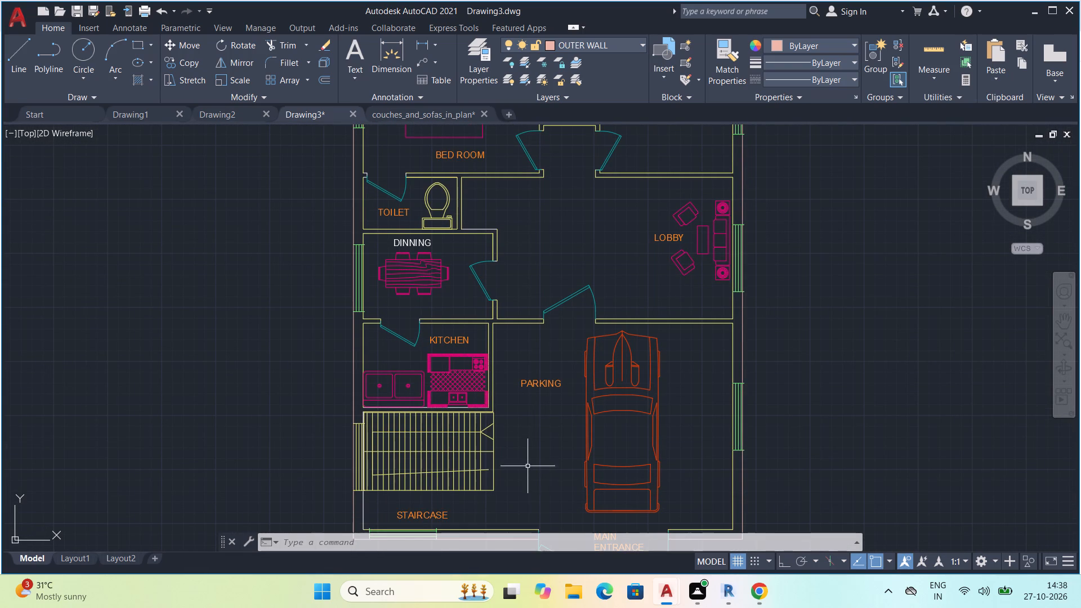
# With the staircase linework selected, set the INWER WALL layer's color to DIC 149 from the DIC COLOR GUIDE(R) book.
pyautogui.click(522, 482)
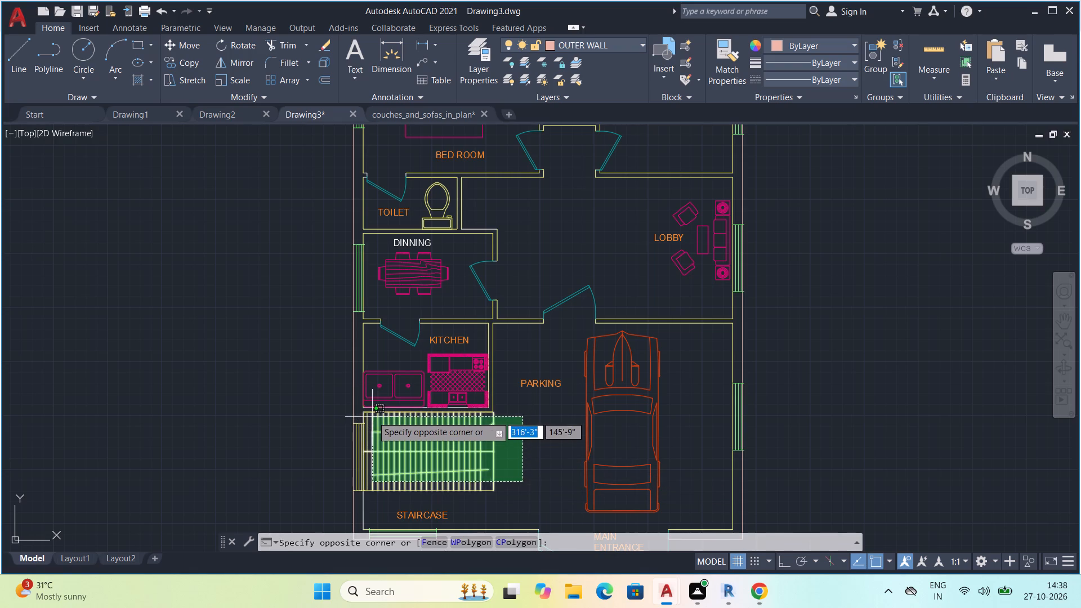
pyautogui.click(372, 416)
pyautogui.click(550, 43)
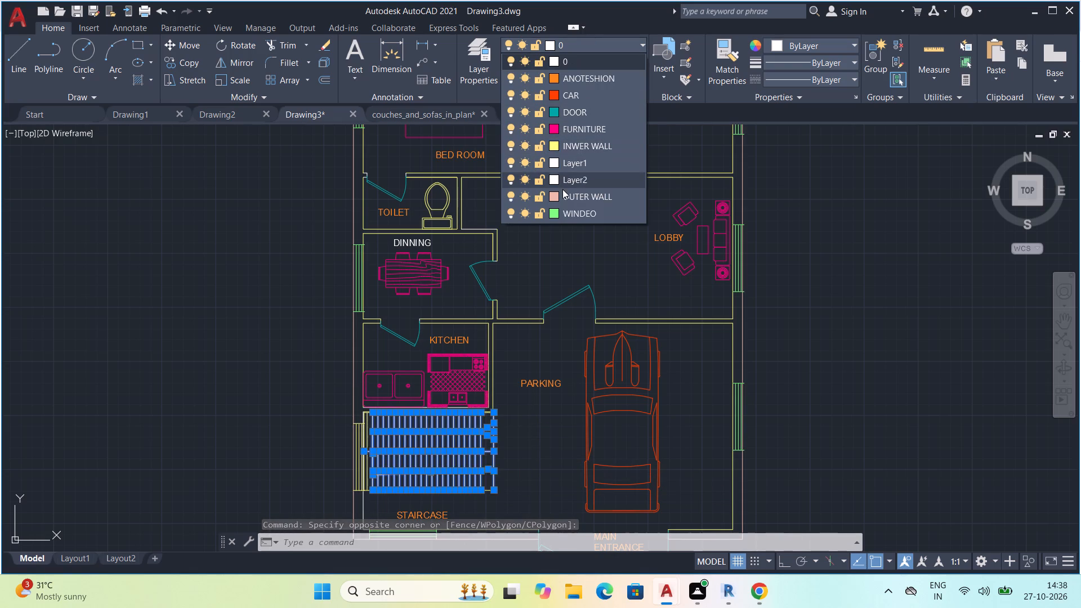
pyautogui.doubleClick(551, 142)
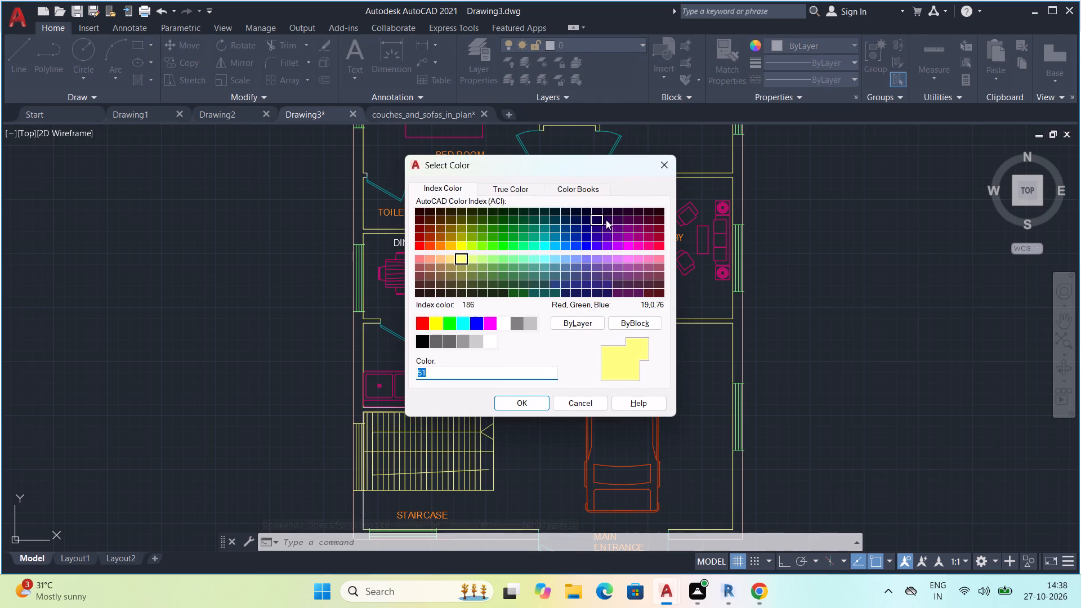
pyautogui.click(583, 187)
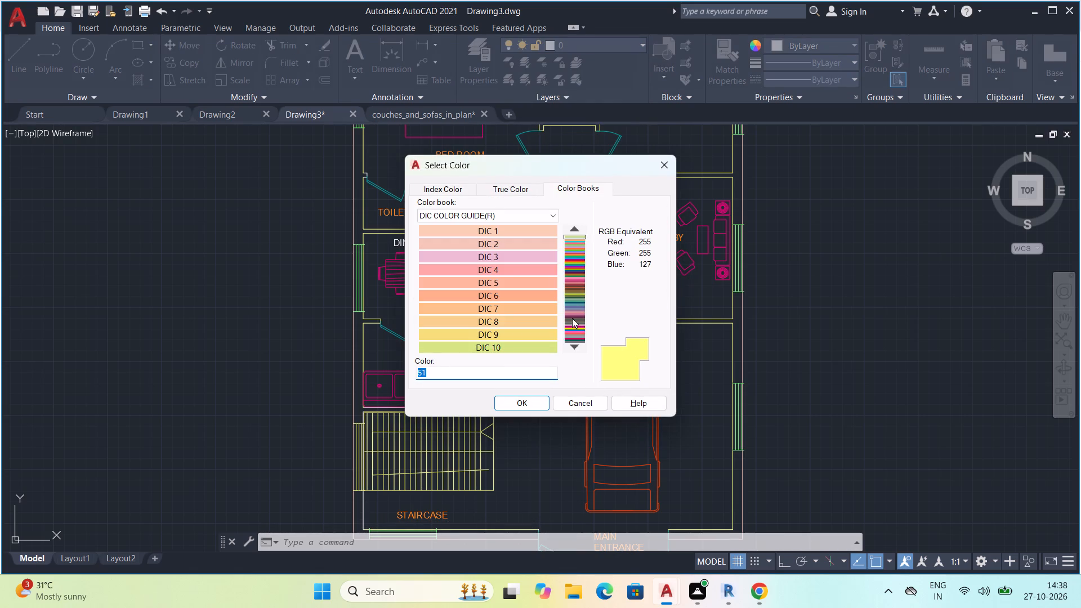
pyautogui.click(575, 343)
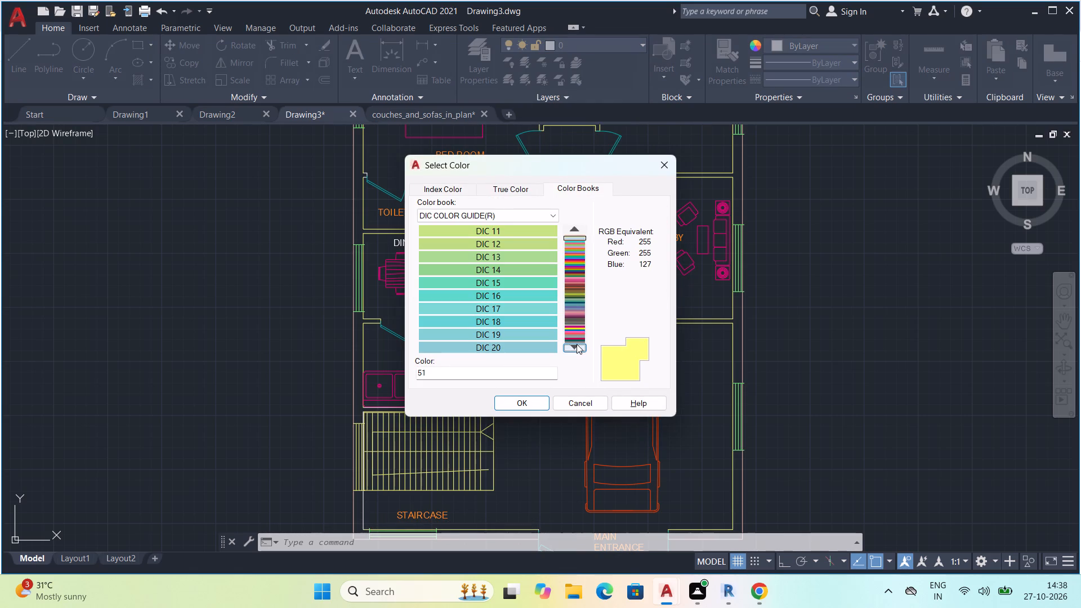
pyautogui.click(520, 233)
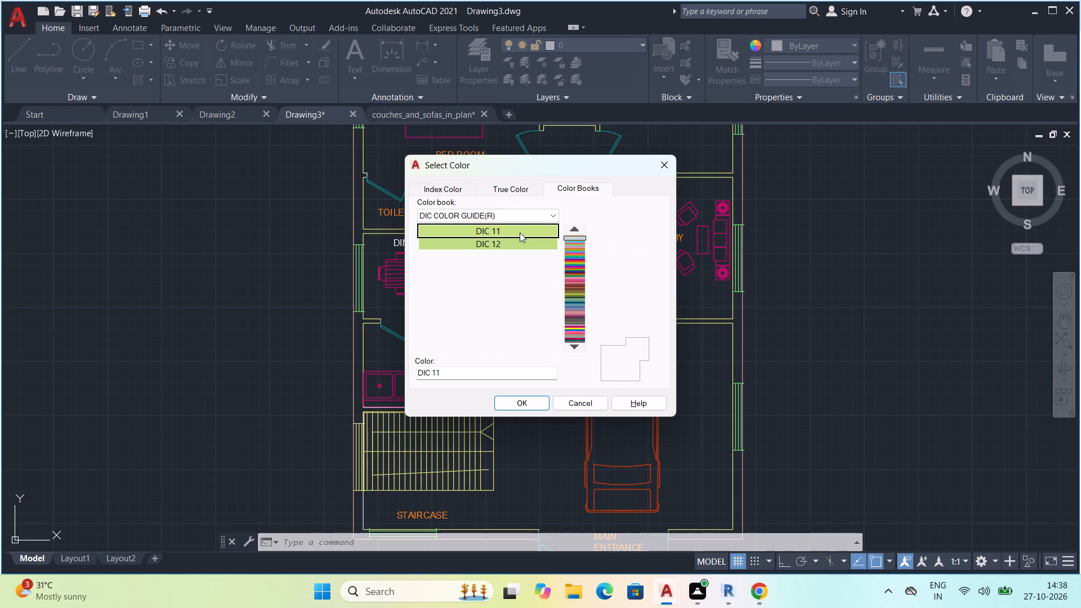
pyautogui.click(576, 345)
pyautogui.click(576, 345)
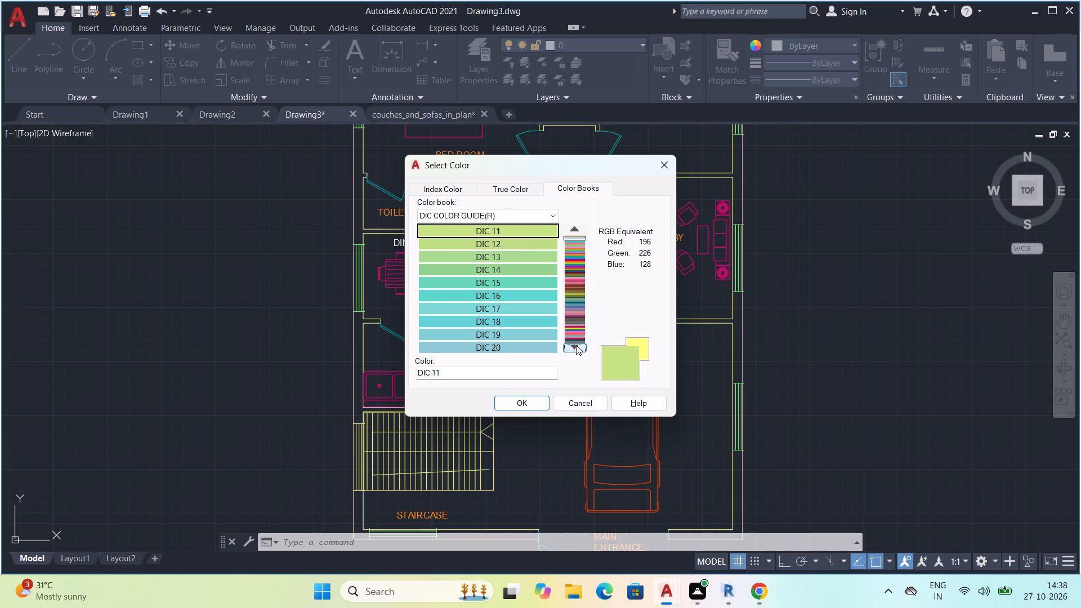
pyautogui.click(576, 345)
pyautogui.tripleClick(576, 345)
pyautogui.doubleClick(576, 346)
pyautogui.click(576, 350)
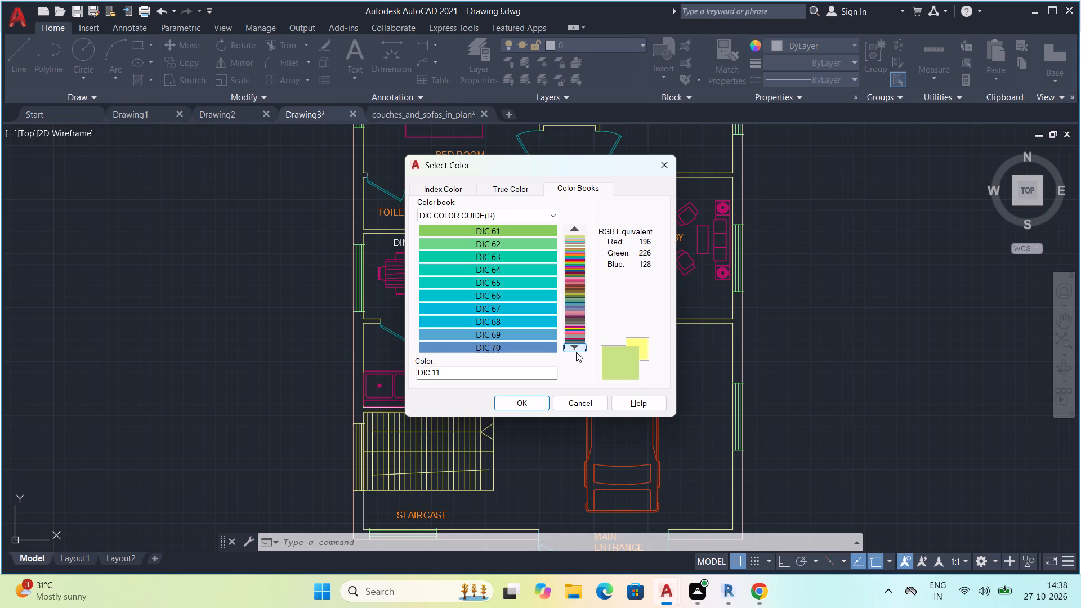
pyautogui.tripleClick(576, 352)
pyautogui.tripleClick(577, 352)
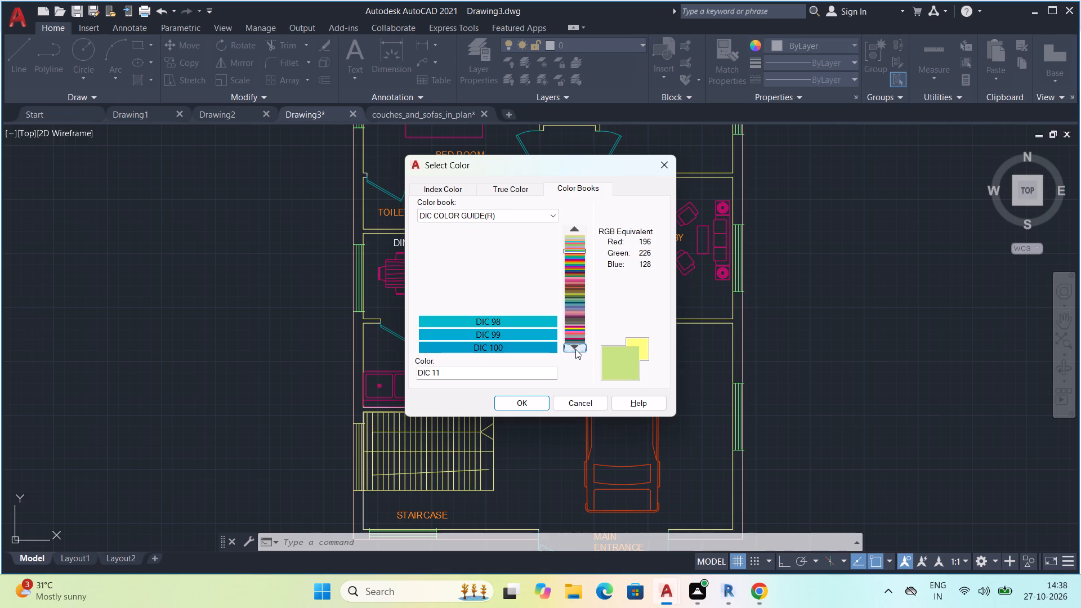
pyautogui.doubleClick(576, 350)
pyautogui.tripleClick(576, 350)
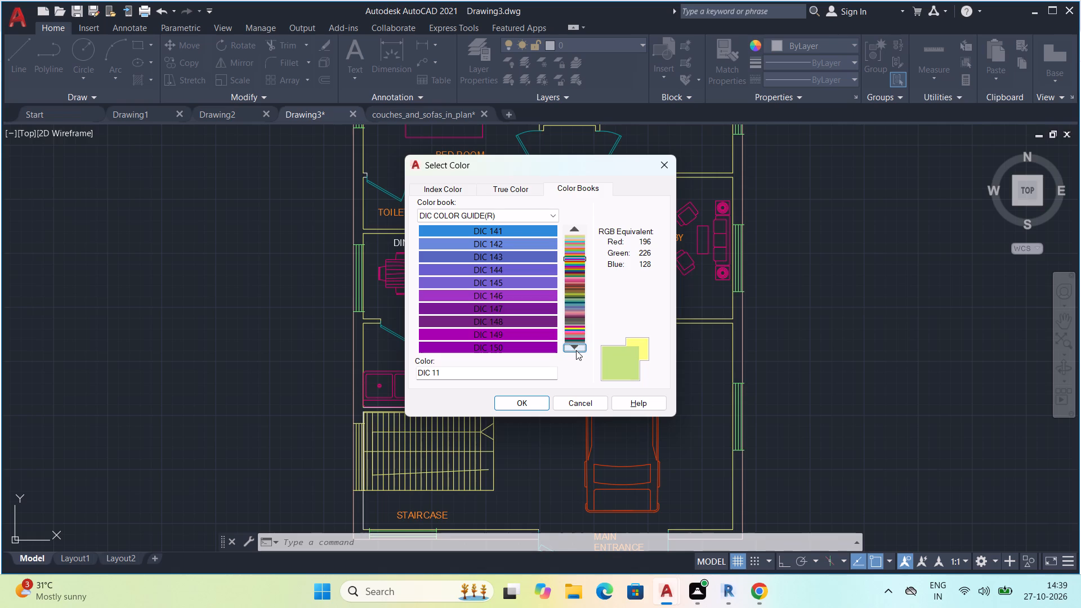
pyautogui.click(576, 350)
pyautogui.doubleClick(543, 336)
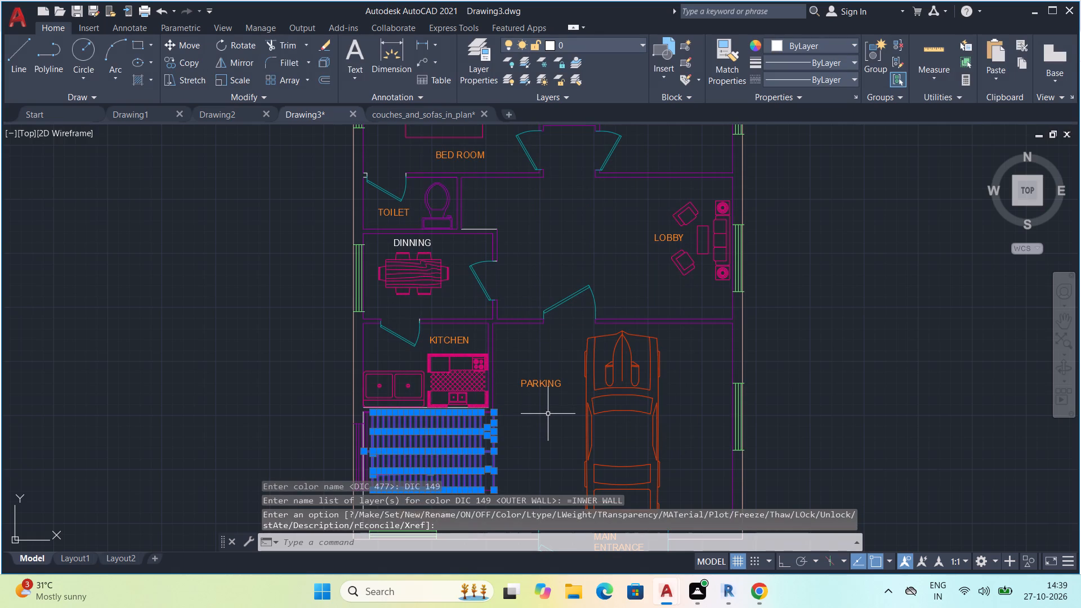
# Set the INWER WALL layer's color to DIC 204 from the DIC COLOR GUIDE(R) book and clear the staircase selection.
pyautogui.click(552, 46)
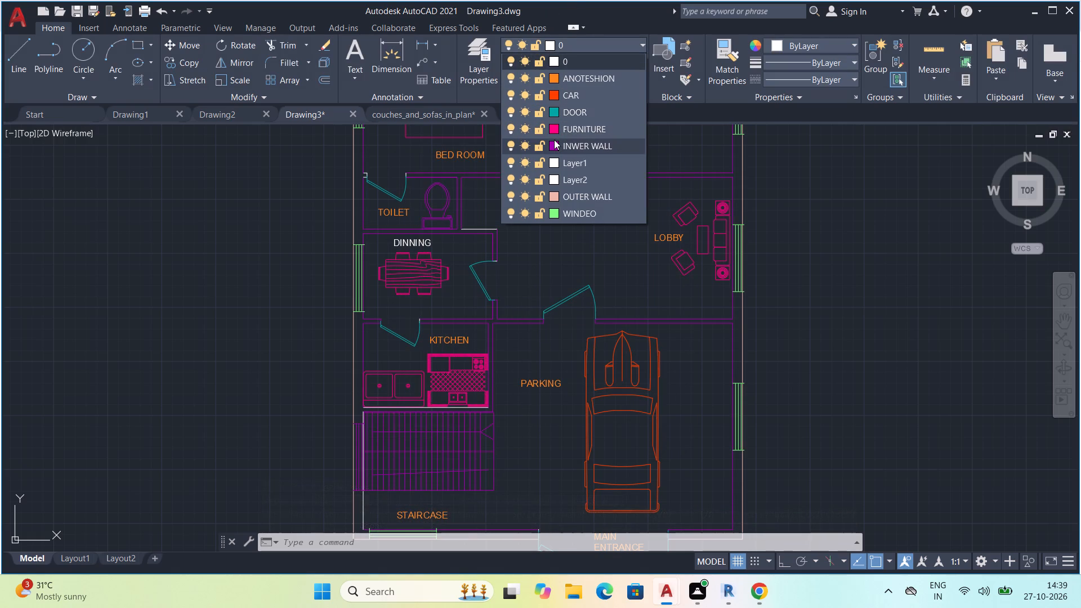
pyautogui.click(555, 144)
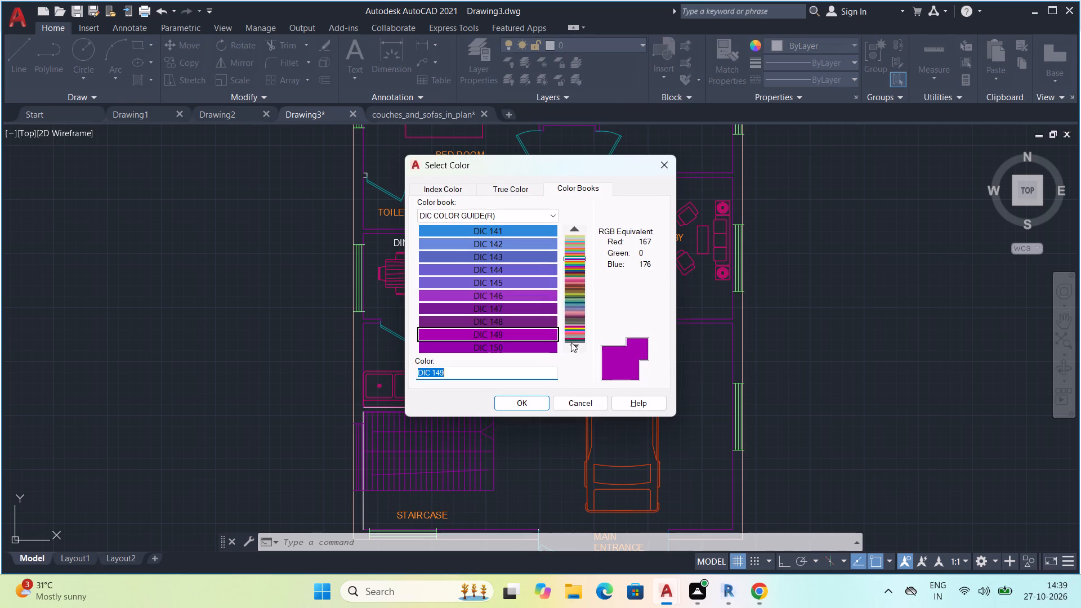
pyautogui.click(571, 344)
pyautogui.click(571, 345)
pyautogui.click(573, 345)
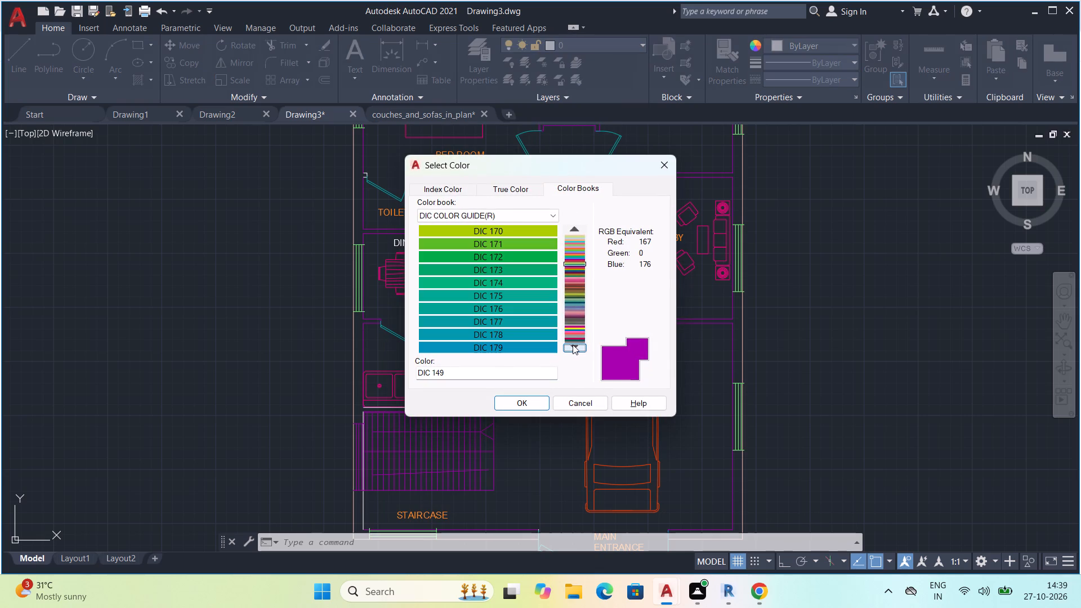
pyautogui.click(573, 345)
pyautogui.click(573, 345)
pyautogui.doubleClick(573, 345)
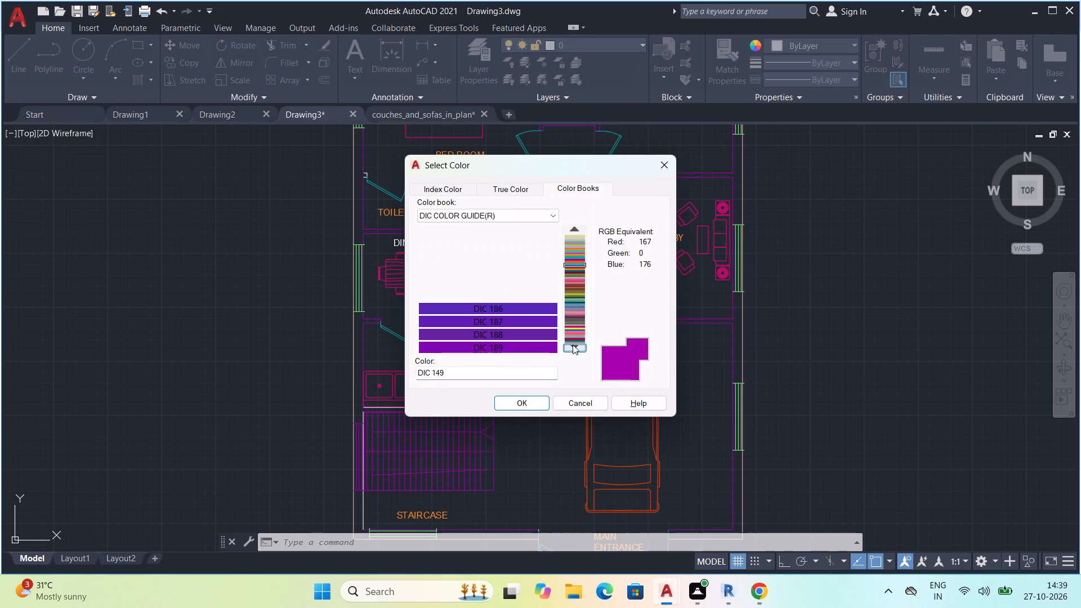
pyautogui.click(573, 345)
pyautogui.click(573, 345)
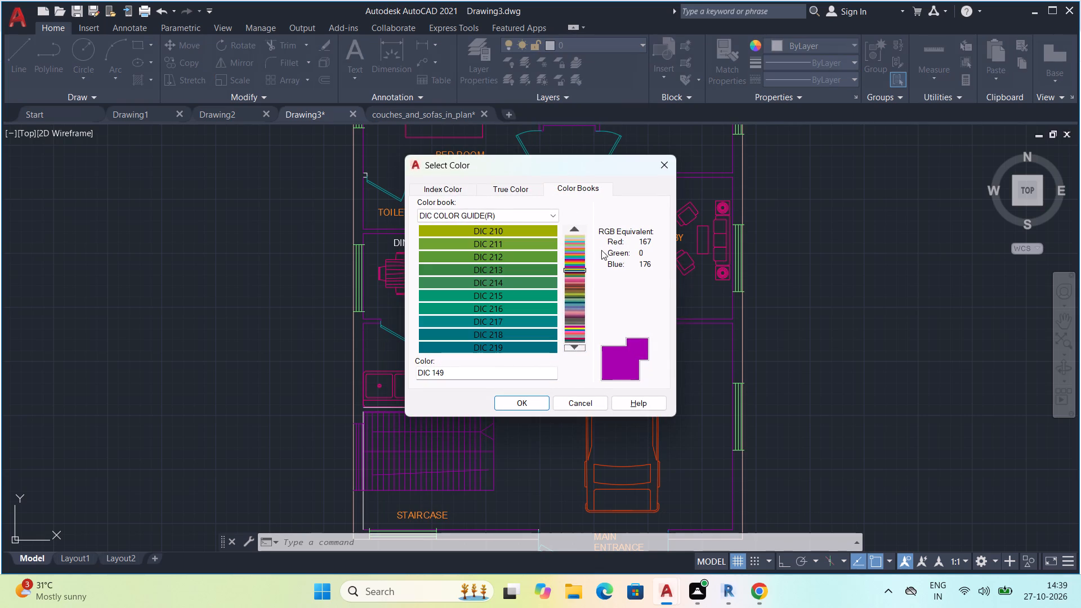
pyautogui.click(577, 225)
pyautogui.click(574, 220)
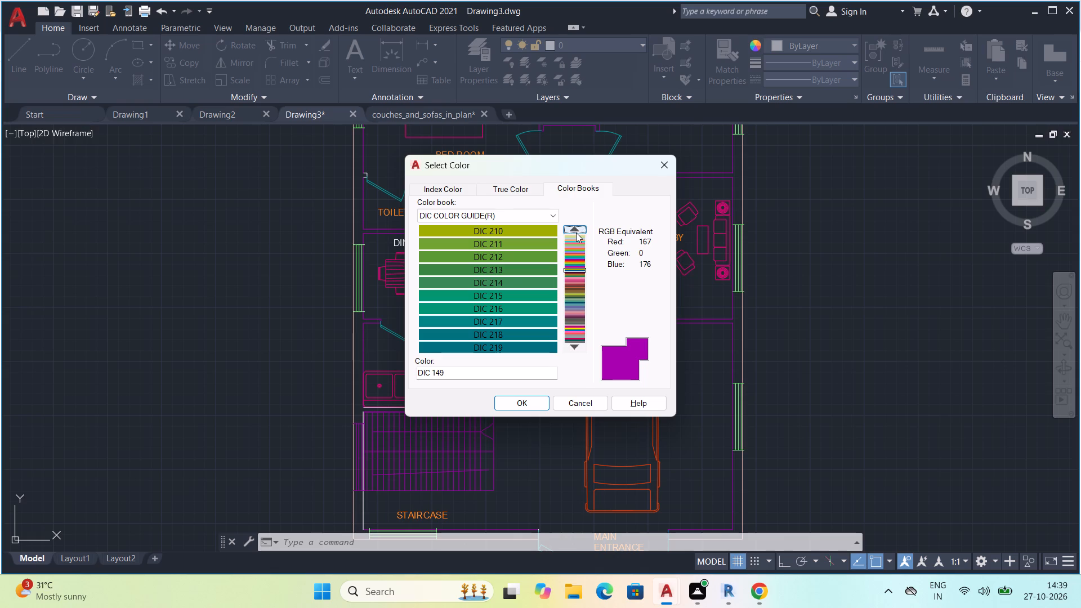
pyautogui.click(576, 233)
pyautogui.click(548, 280)
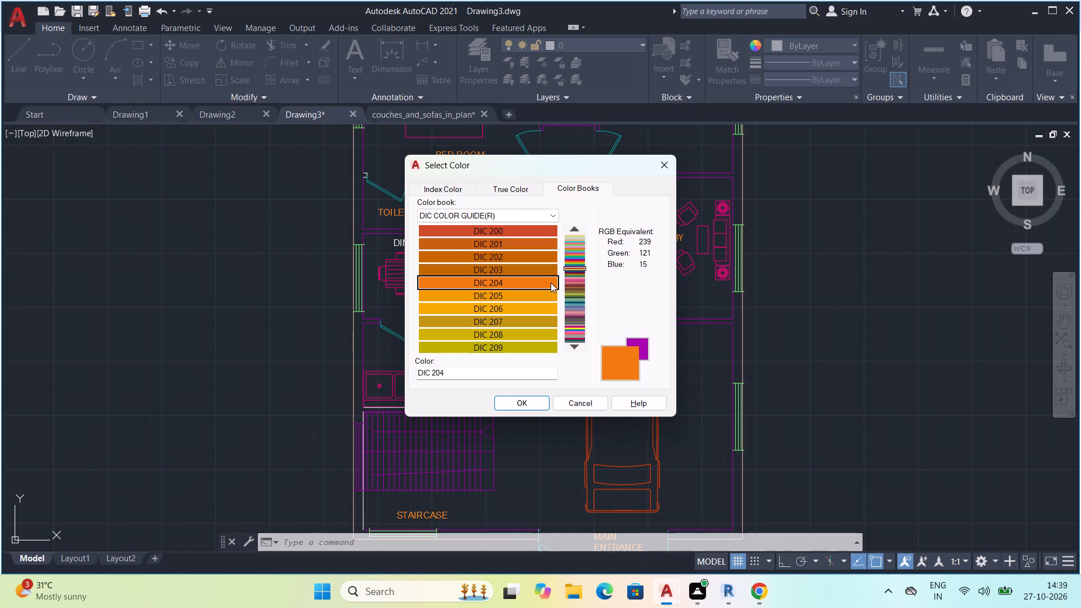
pyautogui.click(534, 395)
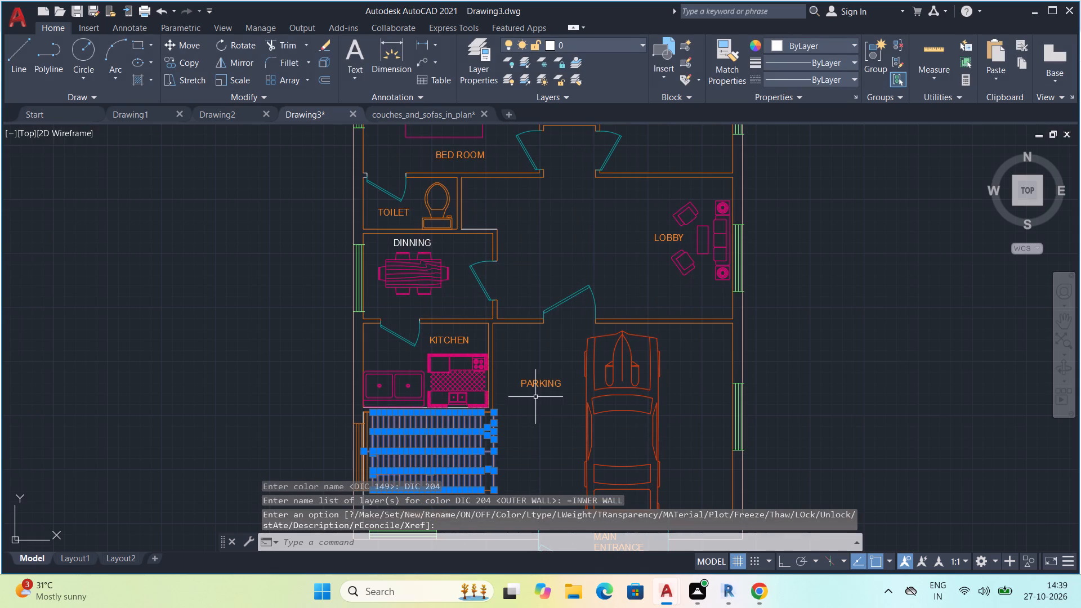
pyautogui.press('Escape')
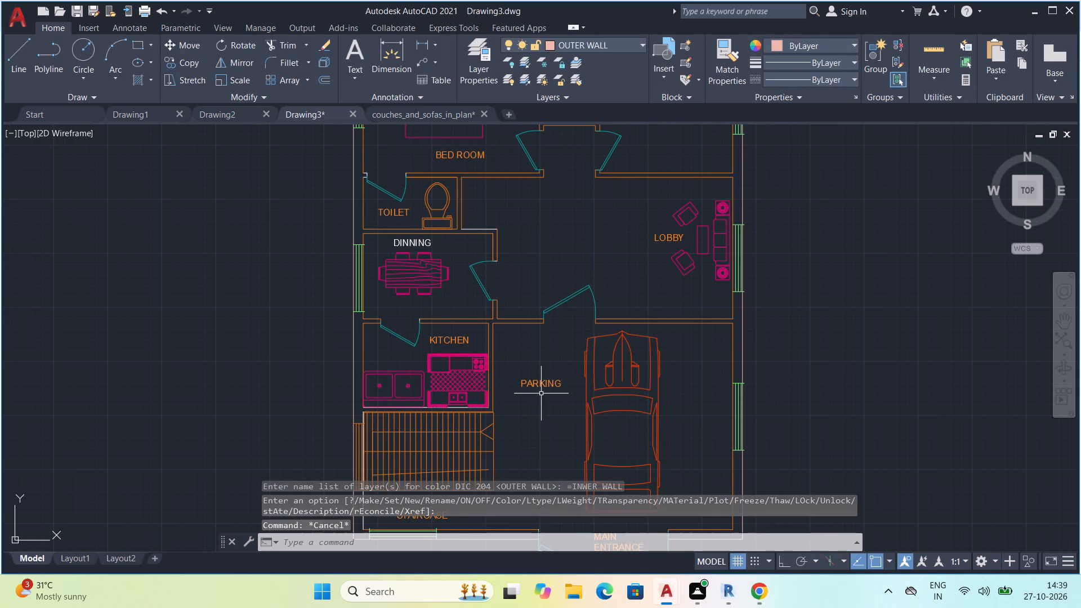
# With the dining table selected, set the FURNITURE layer's color to DIC 108 from the DIC COLOR GUIDE(R) book and clear the selection.
pyautogui.scroll(-2, 542, 394)
pyautogui.scroll(2, 538, 353)
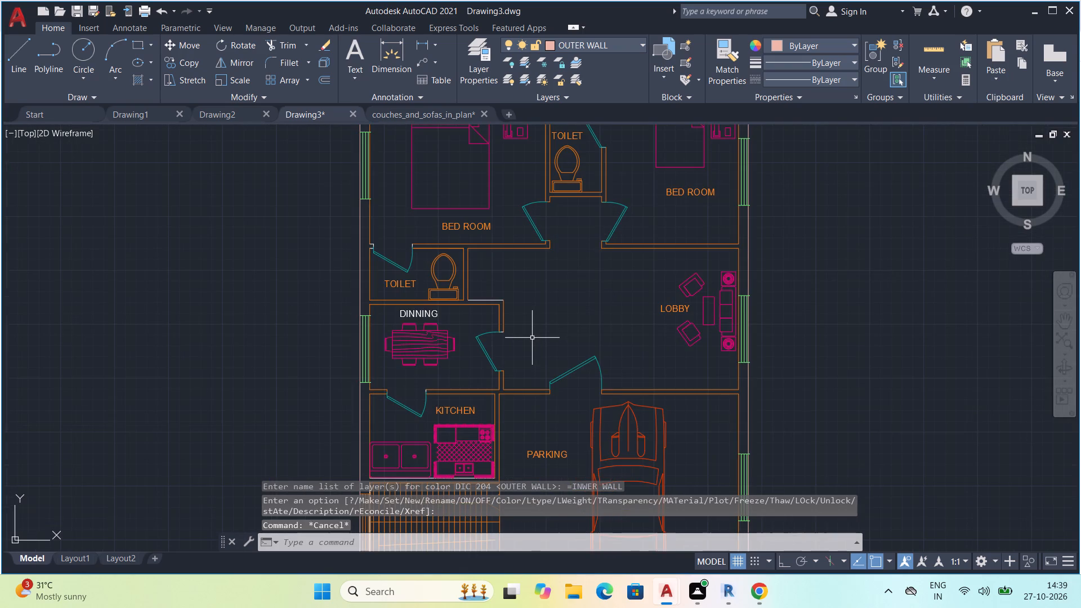
pyautogui.scroll(-1, 531, 335)
pyautogui.click(476, 345)
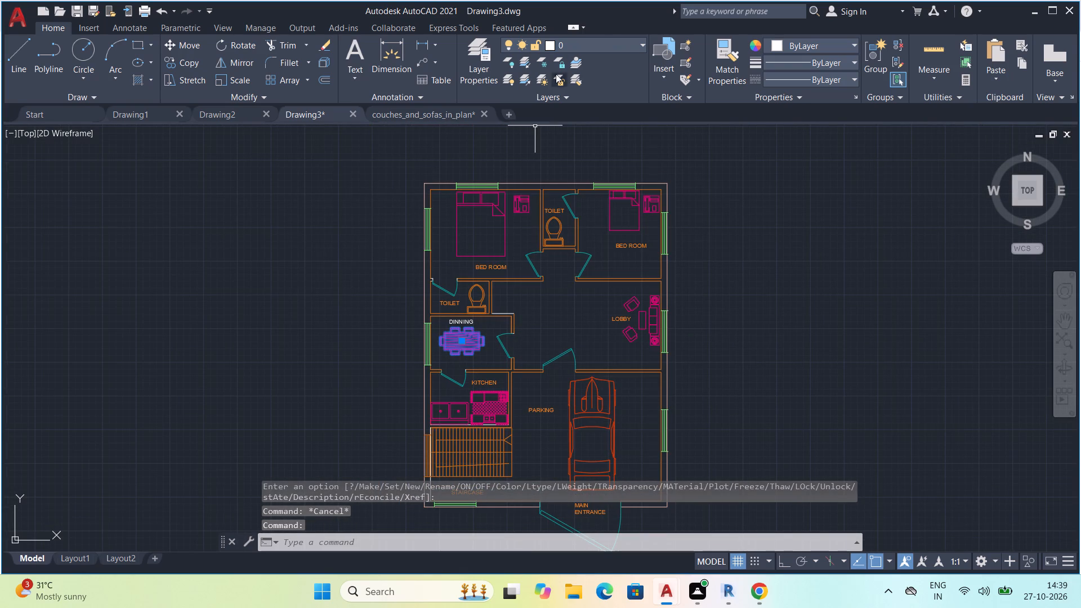
pyautogui.click(548, 42)
pyautogui.click(553, 131)
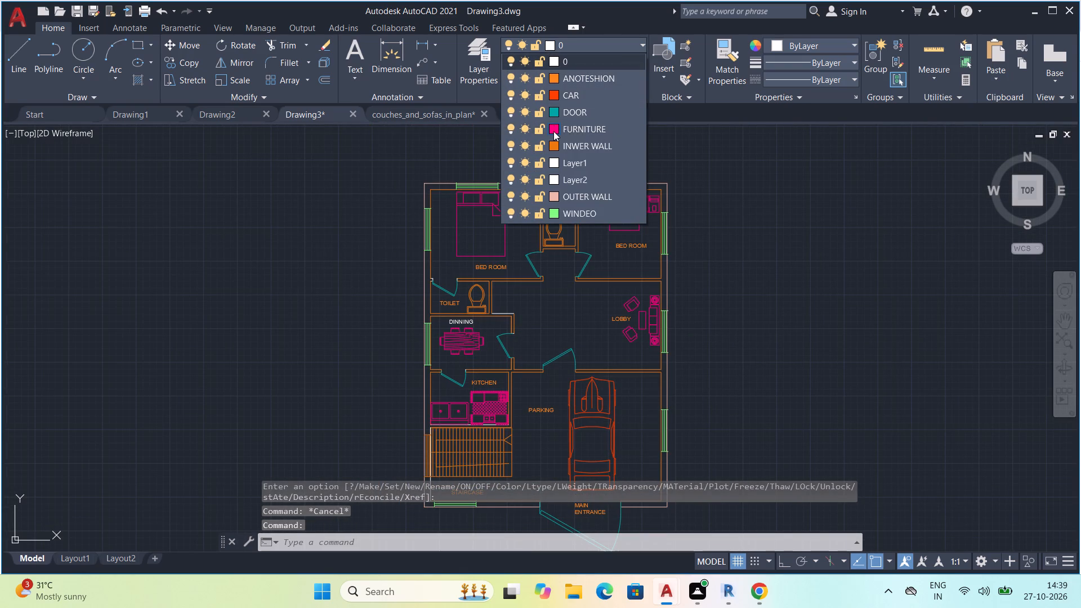
pyautogui.click(571, 189)
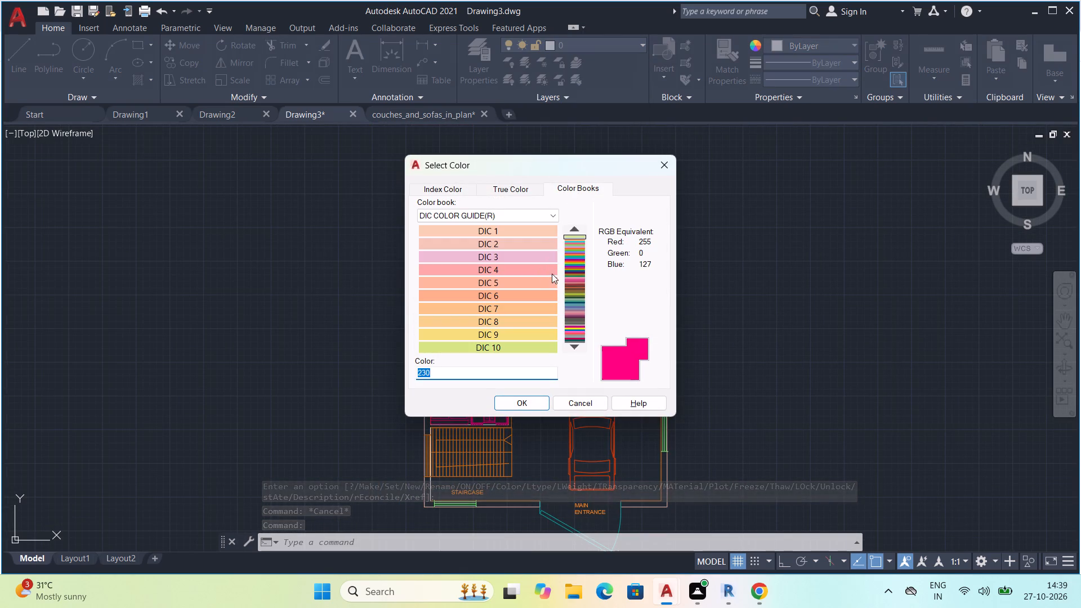
pyautogui.click(571, 350)
pyautogui.click(571, 350)
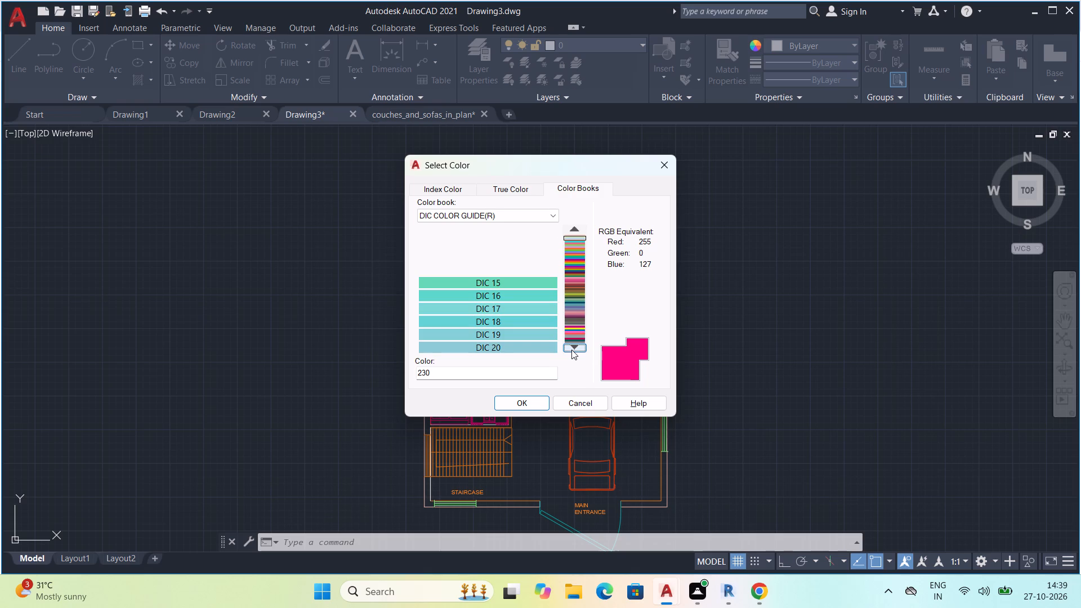
pyautogui.click(571, 350)
pyautogui.tripleClick(572, 350)
pyautogui.tripleClick(574, 350)
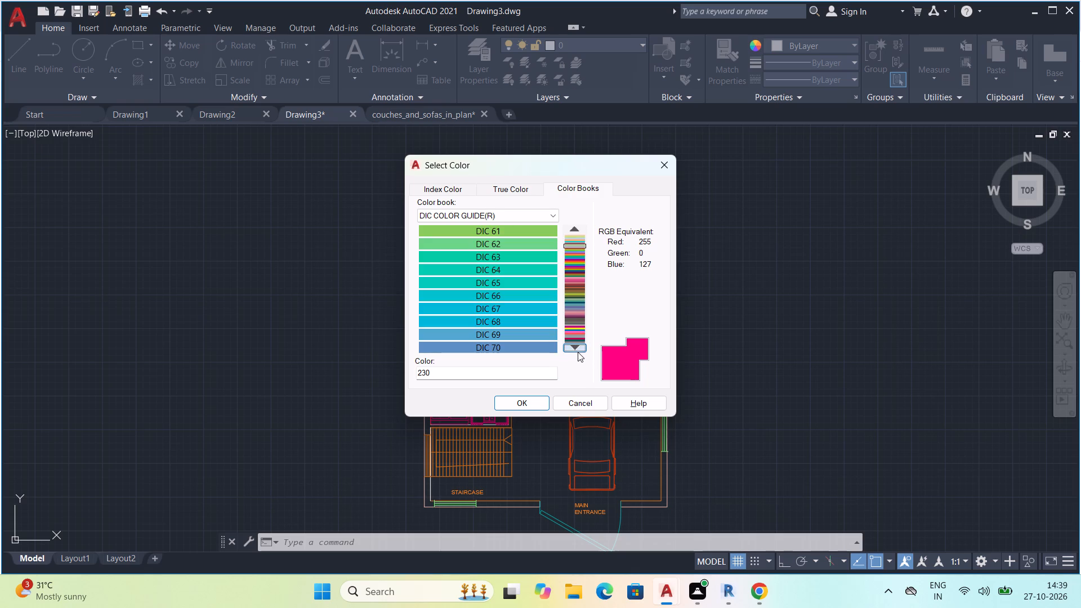
pyautogui.doubleClick(578, 352)
pyautogui.doubleClick(580, 356)
pyautogui.tripleClick(574, 346)
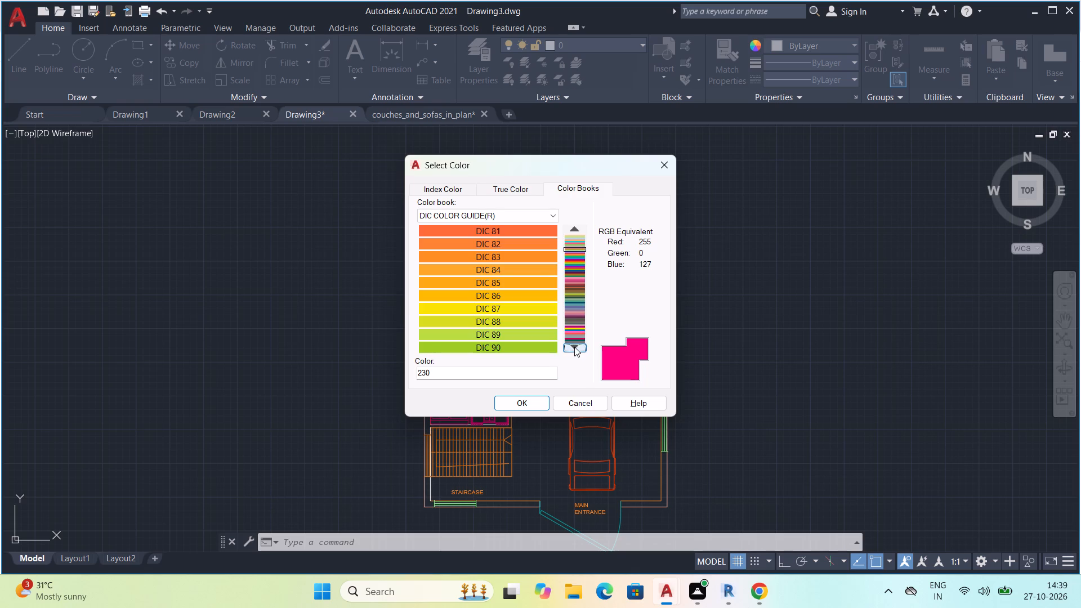
pyautogui.click(574, 347)
pyautogui.doubleClick(574, 346)
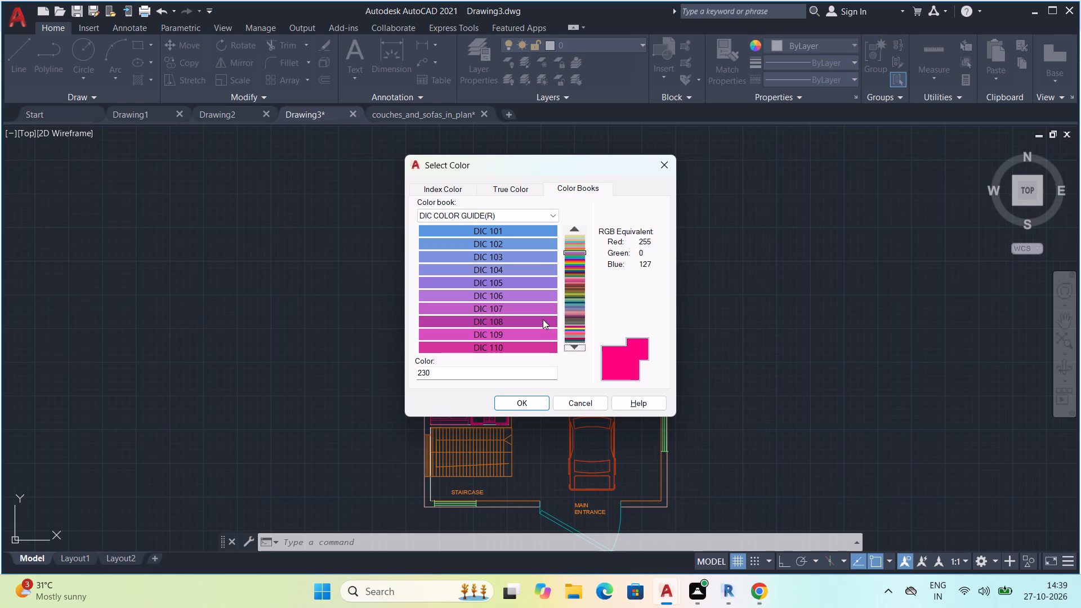
pyautogui.click(543, 319)
pyautogui.click(520, 397)
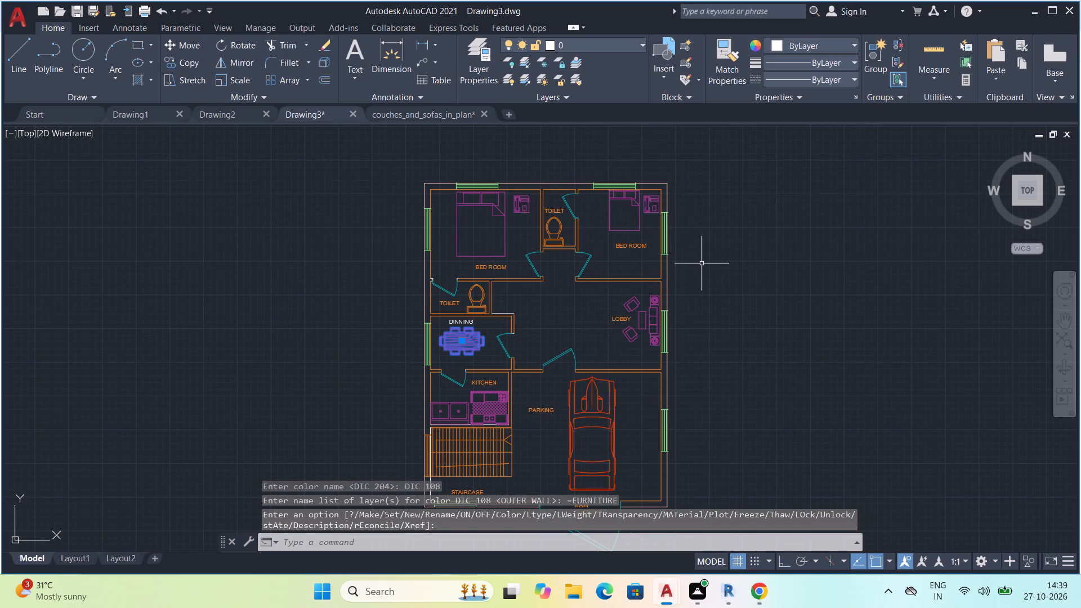
pyautogui.press('Escape')
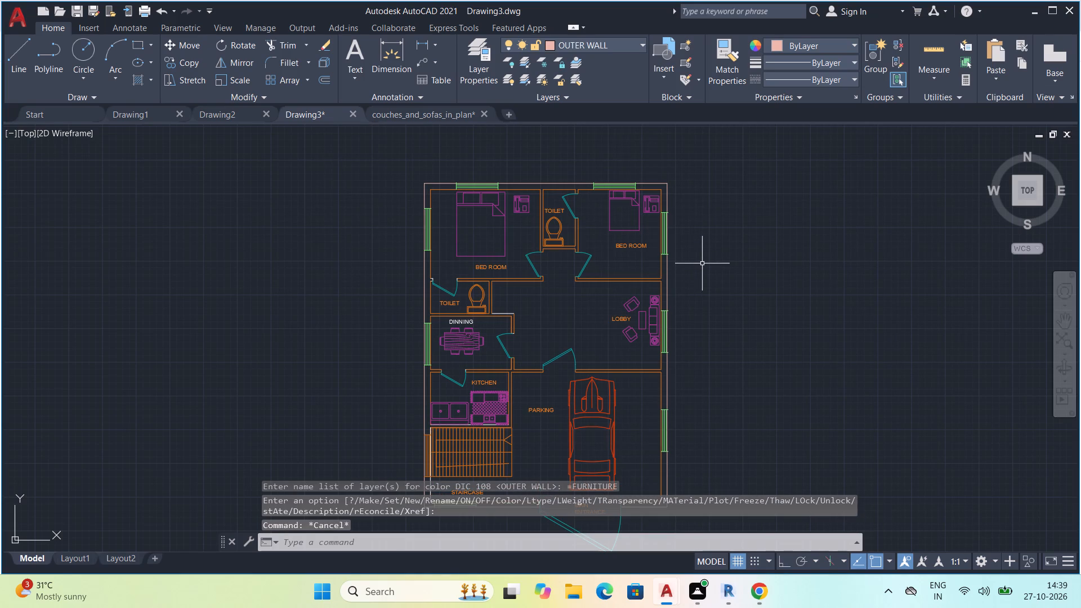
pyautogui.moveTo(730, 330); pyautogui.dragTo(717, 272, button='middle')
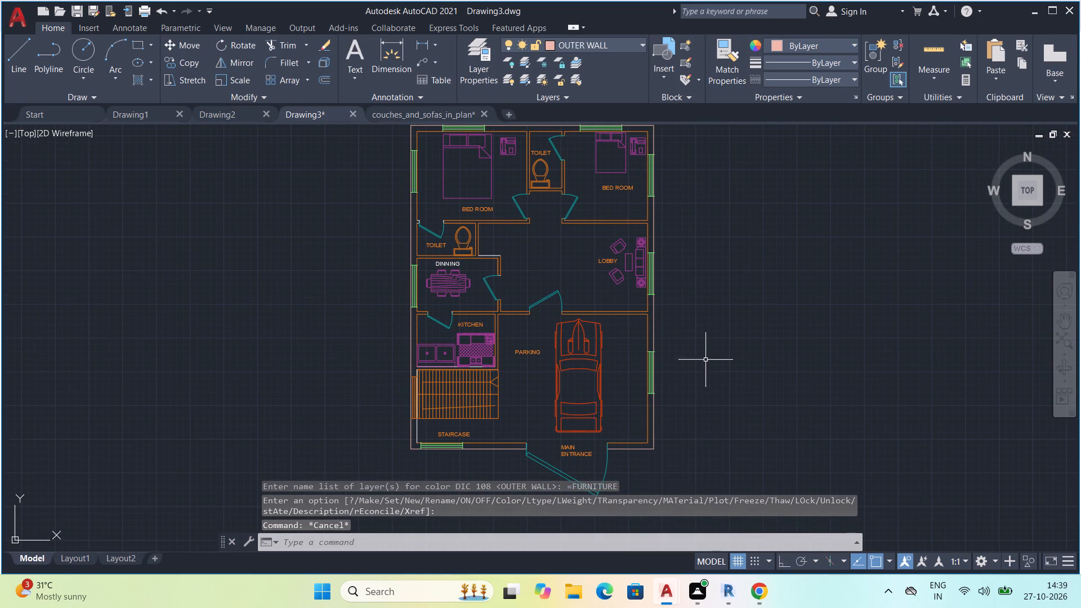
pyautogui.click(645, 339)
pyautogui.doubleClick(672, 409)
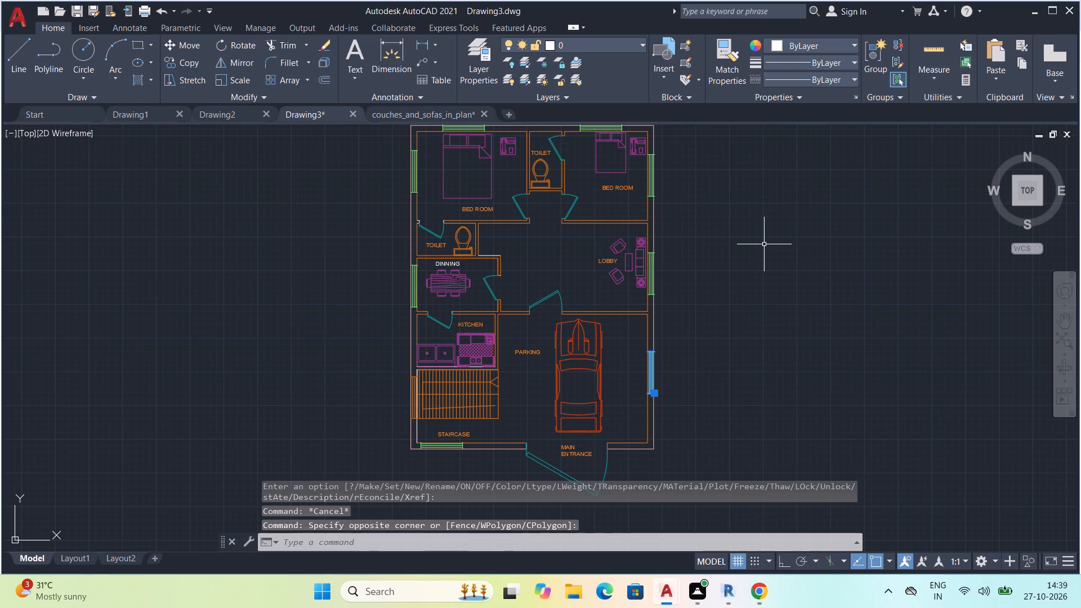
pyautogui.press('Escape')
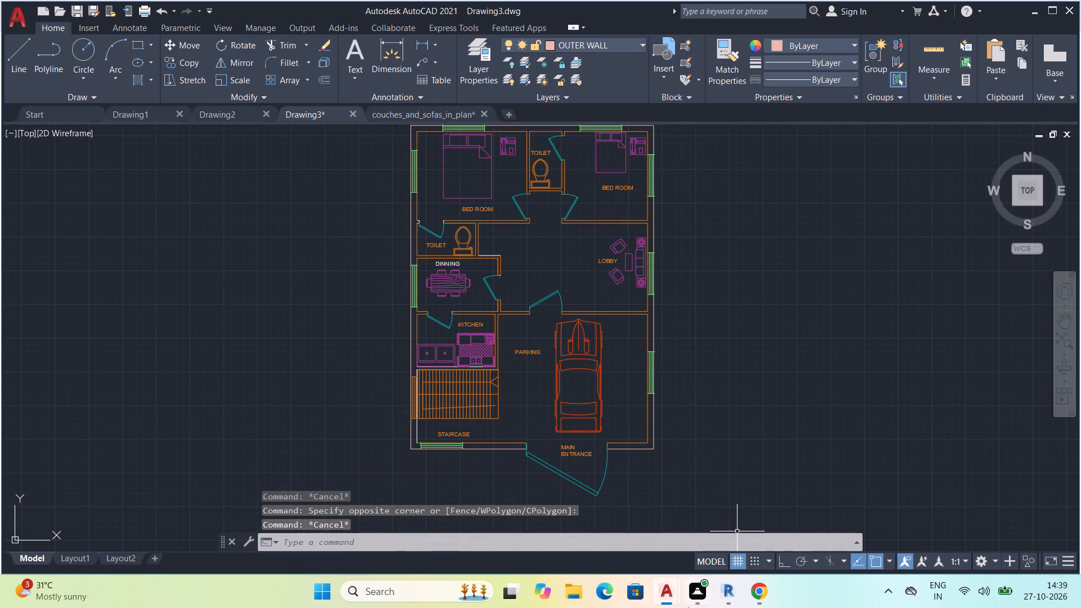
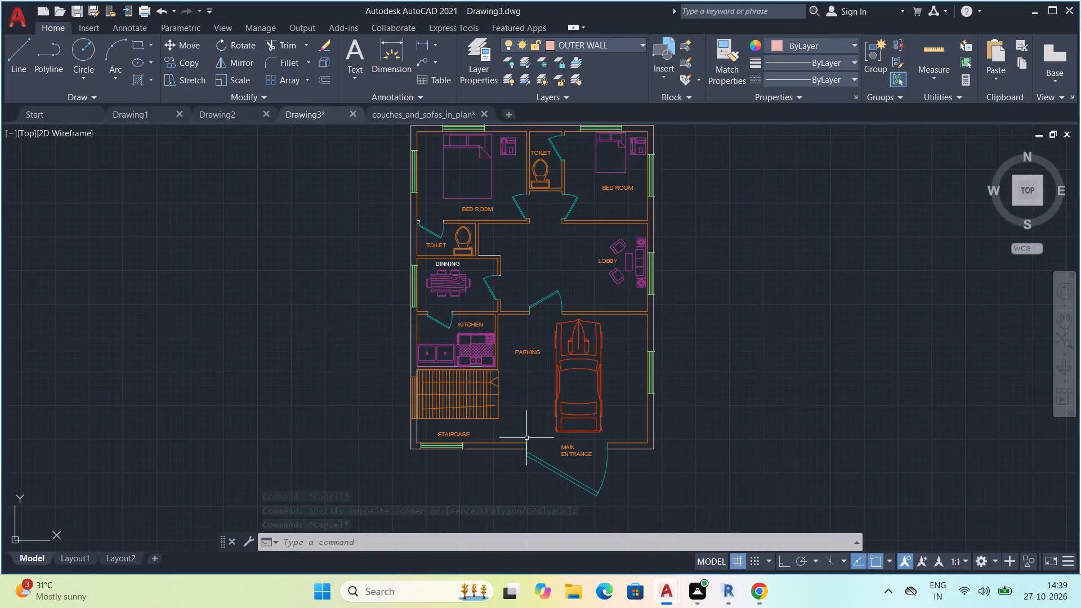
# Put the white inner-face wall line beside the staircase on the INWER WALL layer, keeping the layer's color at DIC 204.
pyautogui.scroll(2, 510, 446)
pyautogui.click(303, 423)
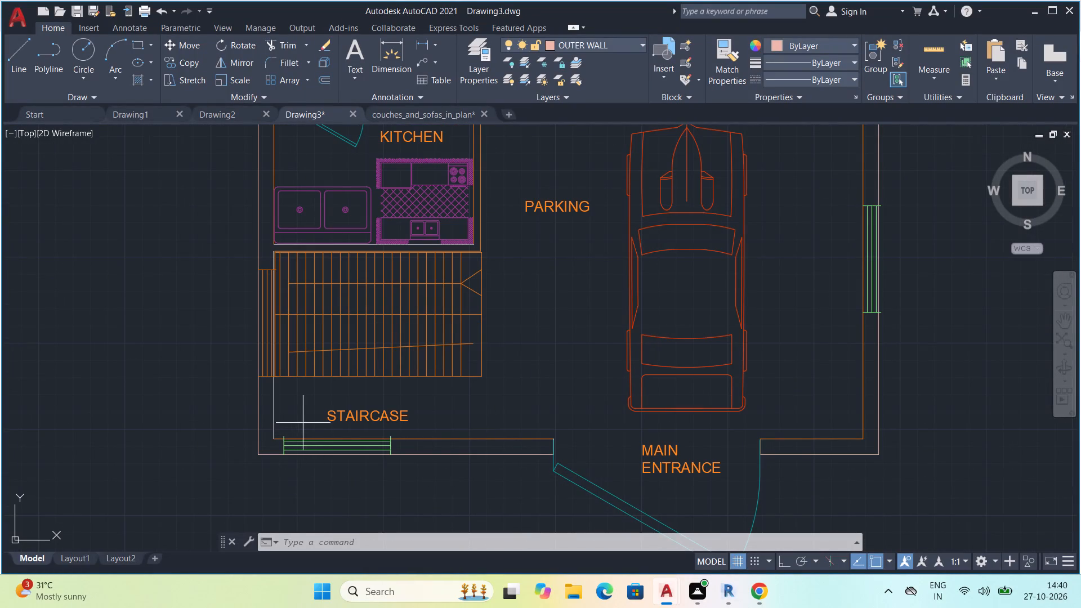
pyautogui.doubleClick(270, 406)
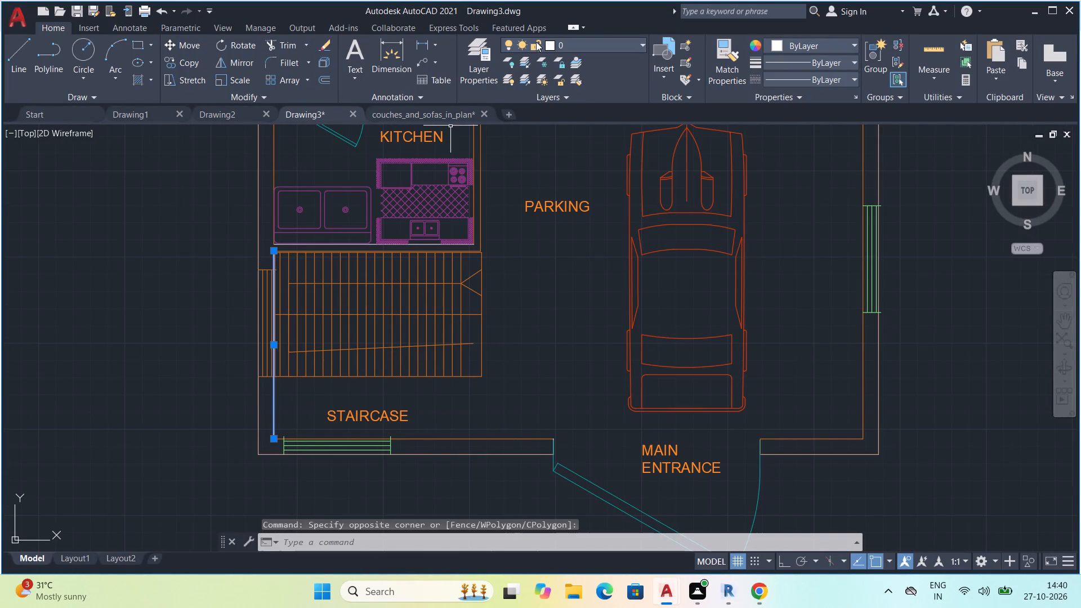
pyautogui.click(549, 44)
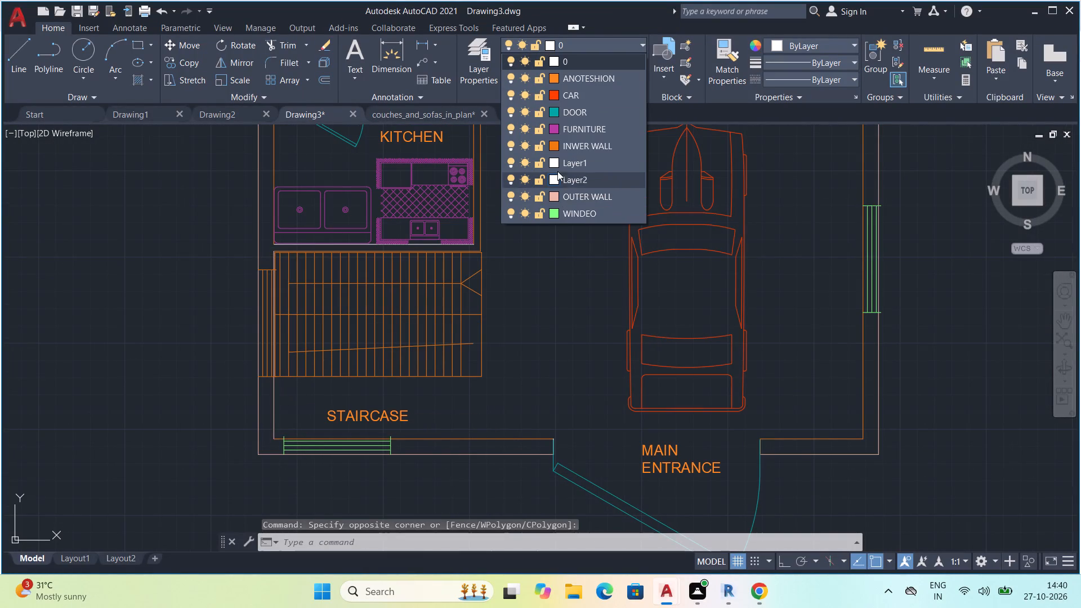
pyautogui.click(556, 147)
pyautogui.click(529, 403)
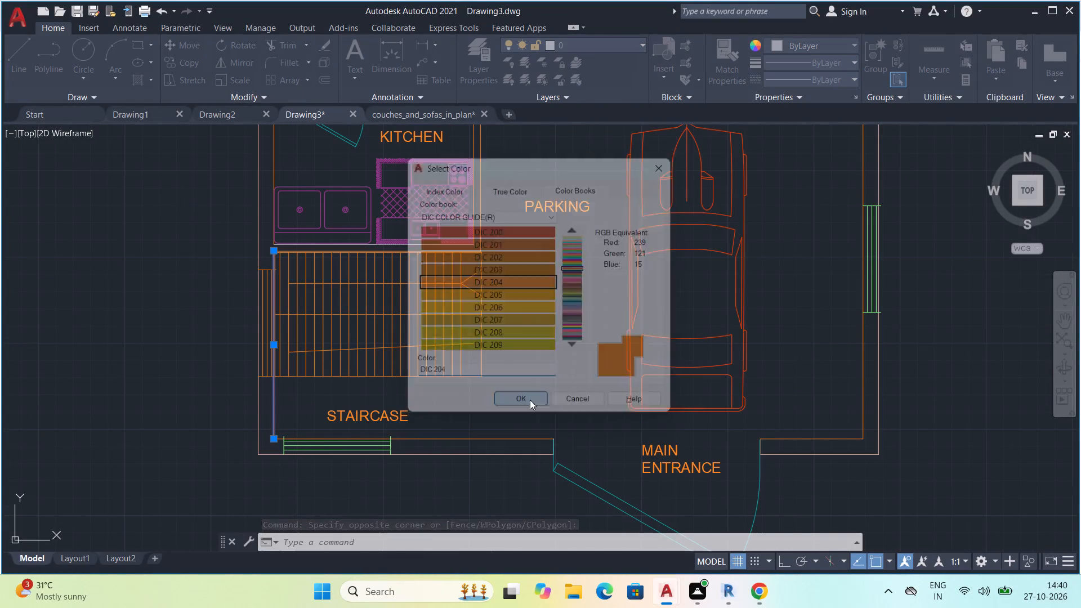
pyautogui.press('Escape')
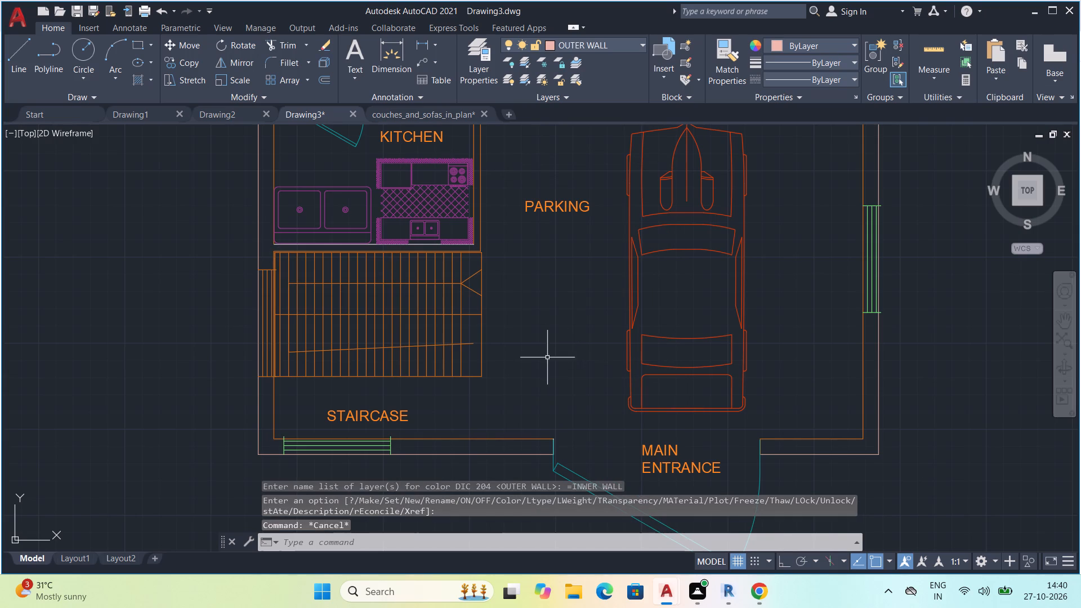
# Move the white wall line between the kitchen counter and the staircase to the INWER WALL layer and clear the selection.
pyautogui.scroll(2, 537, 341)
pyautogui.scroll(-1, 510, 288)
pyautogui.moveTo(507, 278); pyautogui.dragTo(593, 389, button='middle')
pyautogui.scroll(1, 542, 308)
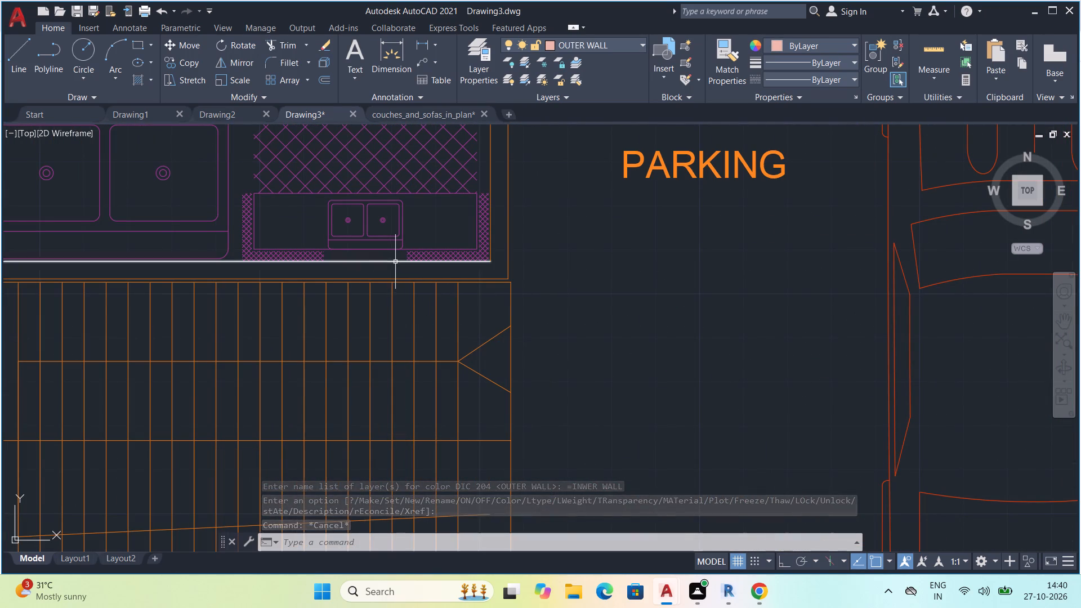
pyautogui.click(395, 262)
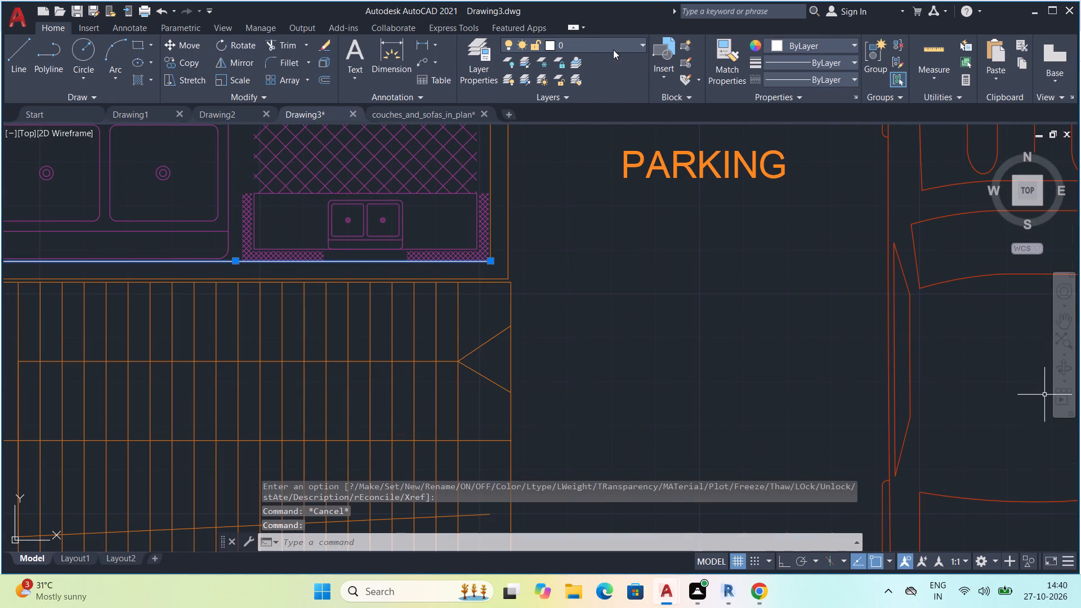
pyautogui.click(617, 44)
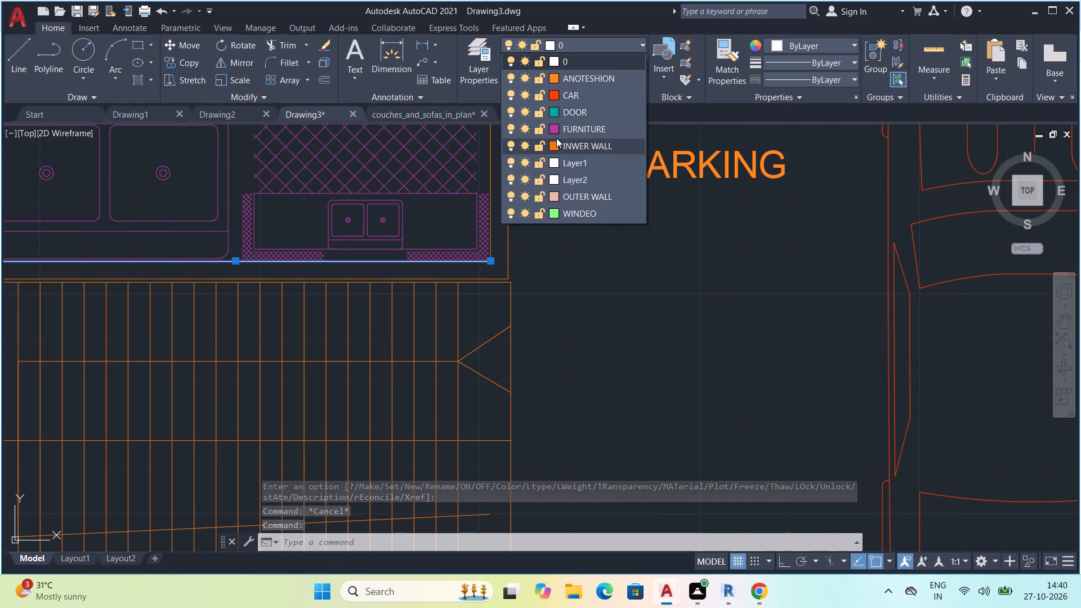
pyautogui.click(553, 140)
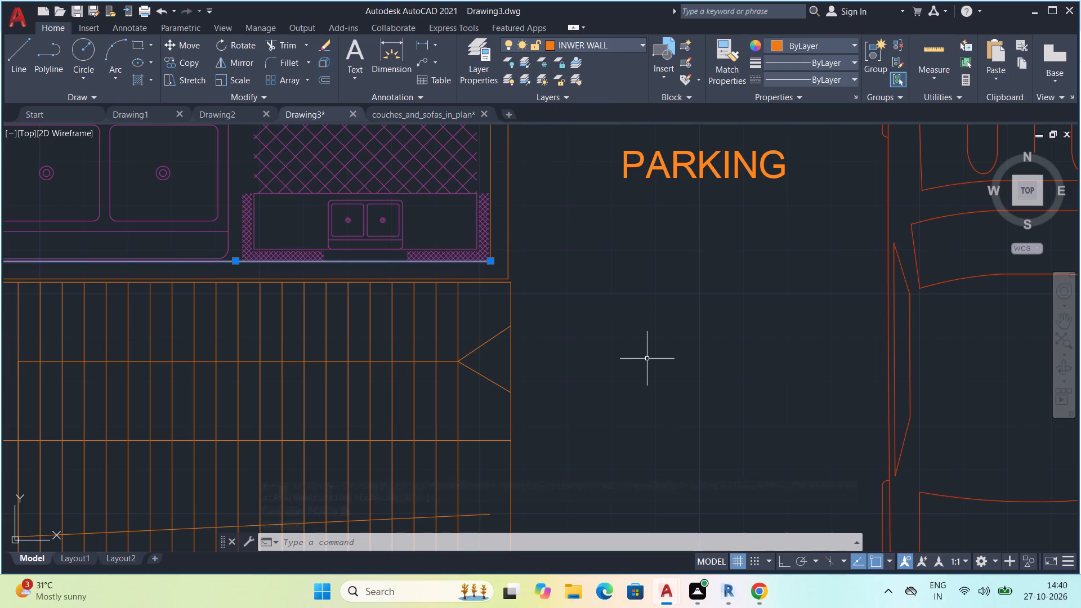
pyautogui.press('Escape')
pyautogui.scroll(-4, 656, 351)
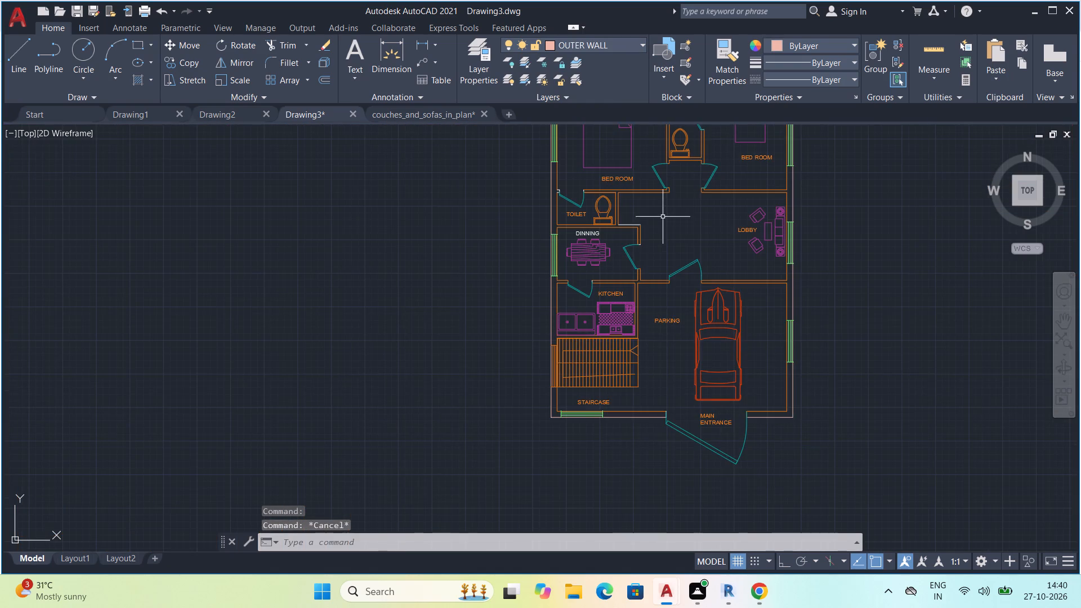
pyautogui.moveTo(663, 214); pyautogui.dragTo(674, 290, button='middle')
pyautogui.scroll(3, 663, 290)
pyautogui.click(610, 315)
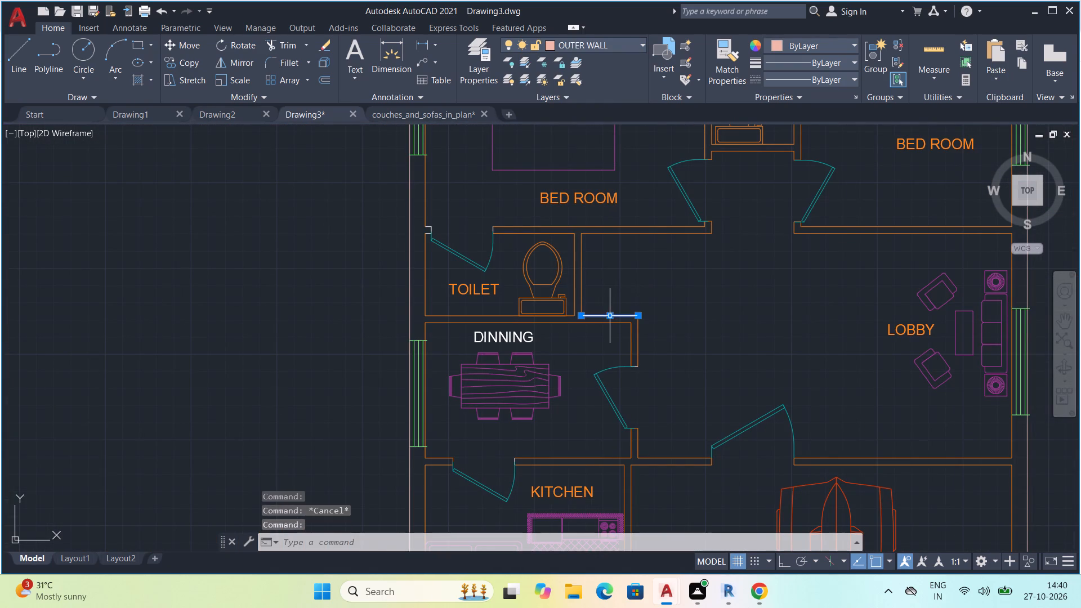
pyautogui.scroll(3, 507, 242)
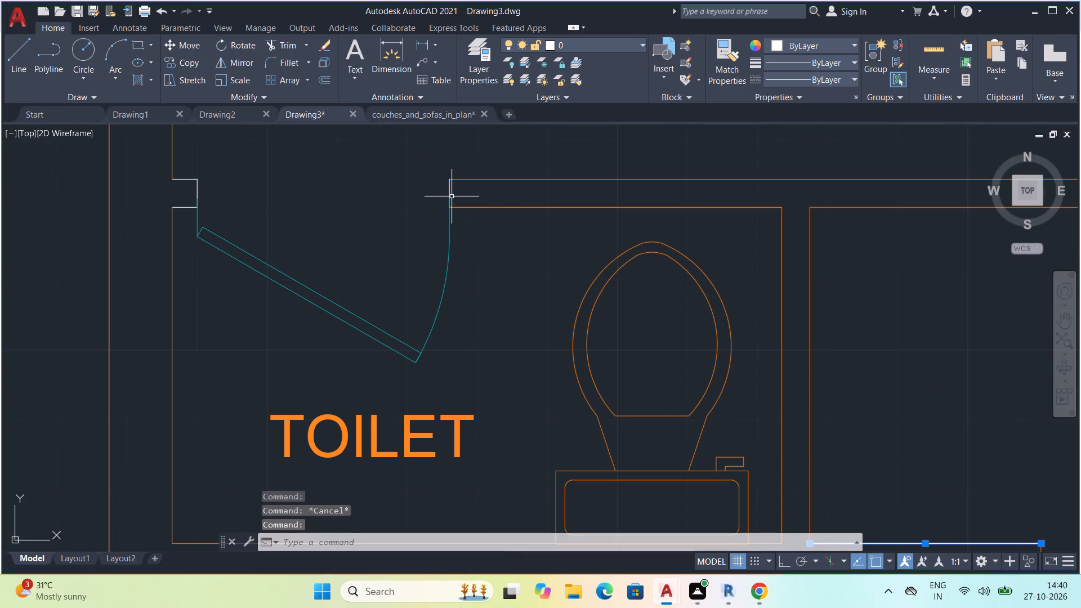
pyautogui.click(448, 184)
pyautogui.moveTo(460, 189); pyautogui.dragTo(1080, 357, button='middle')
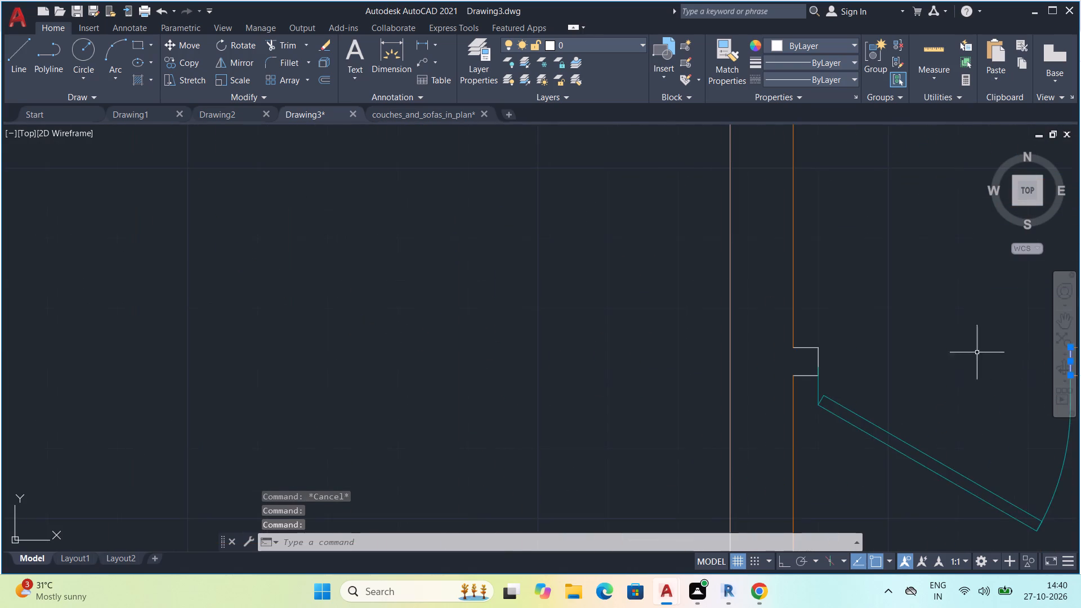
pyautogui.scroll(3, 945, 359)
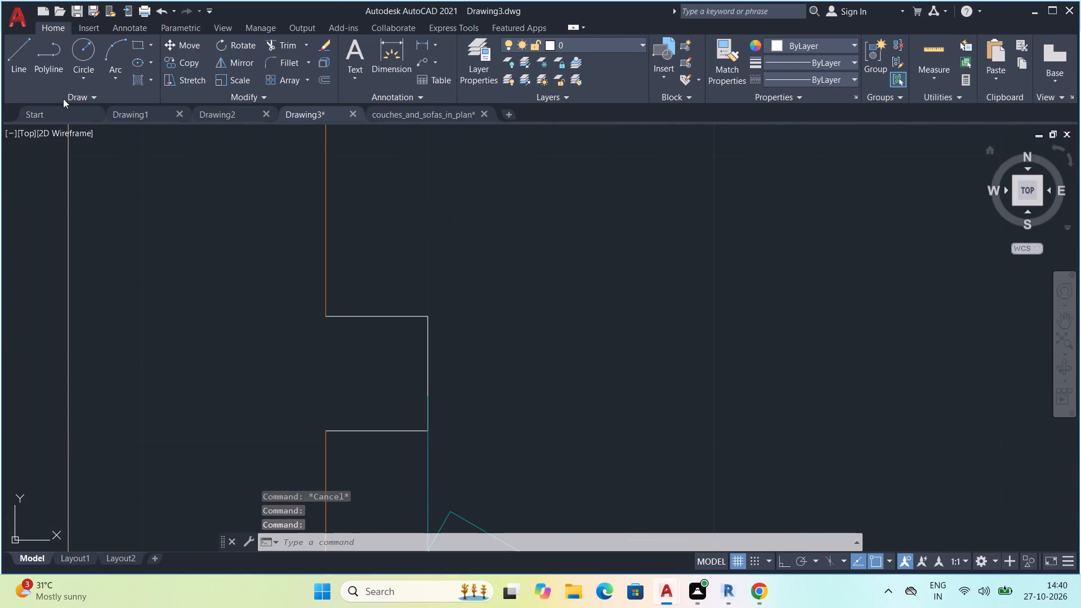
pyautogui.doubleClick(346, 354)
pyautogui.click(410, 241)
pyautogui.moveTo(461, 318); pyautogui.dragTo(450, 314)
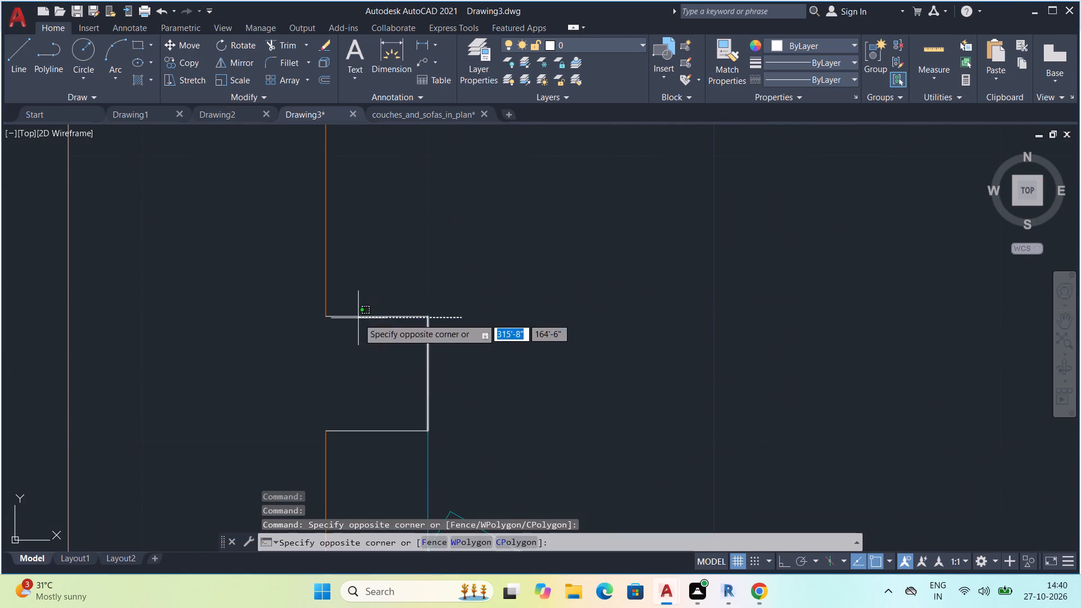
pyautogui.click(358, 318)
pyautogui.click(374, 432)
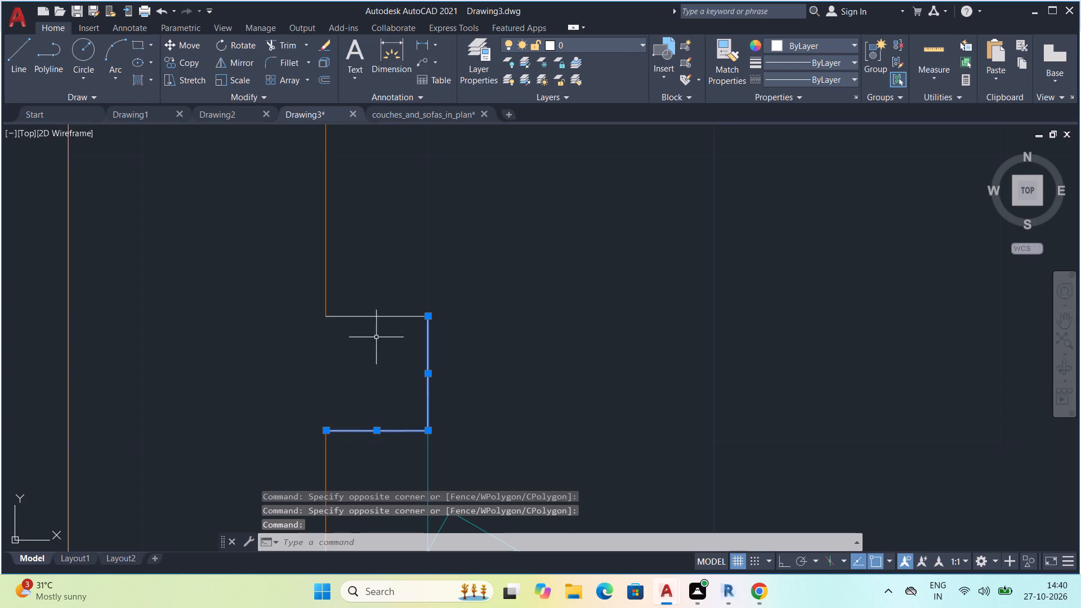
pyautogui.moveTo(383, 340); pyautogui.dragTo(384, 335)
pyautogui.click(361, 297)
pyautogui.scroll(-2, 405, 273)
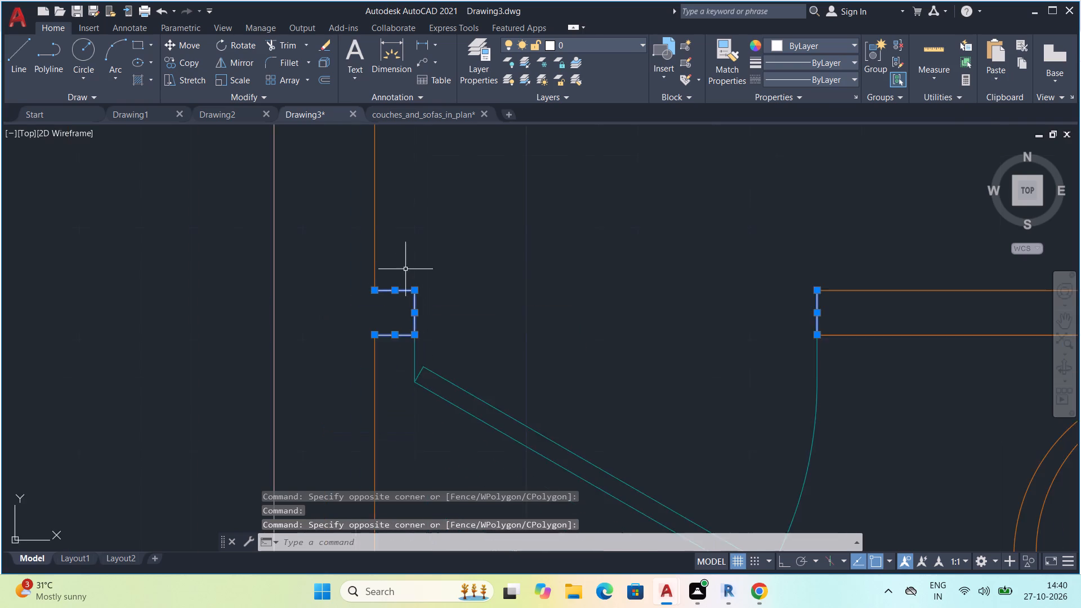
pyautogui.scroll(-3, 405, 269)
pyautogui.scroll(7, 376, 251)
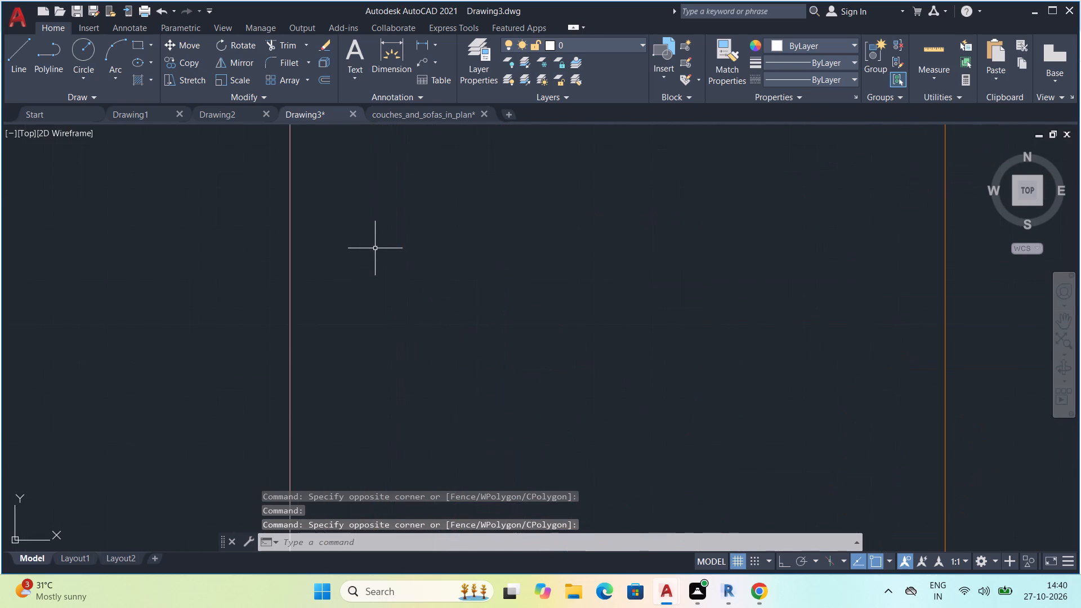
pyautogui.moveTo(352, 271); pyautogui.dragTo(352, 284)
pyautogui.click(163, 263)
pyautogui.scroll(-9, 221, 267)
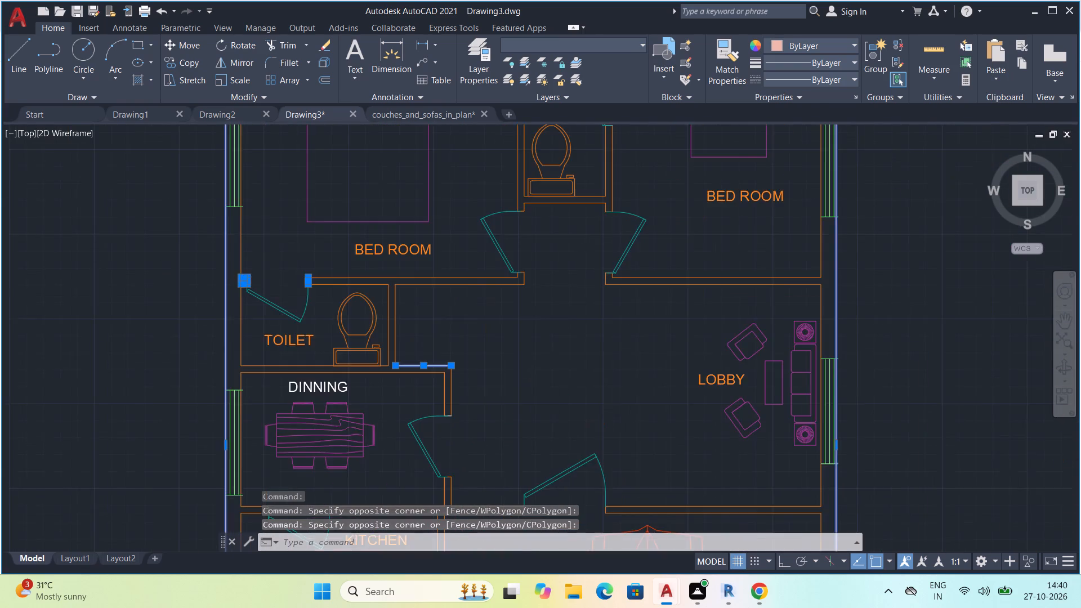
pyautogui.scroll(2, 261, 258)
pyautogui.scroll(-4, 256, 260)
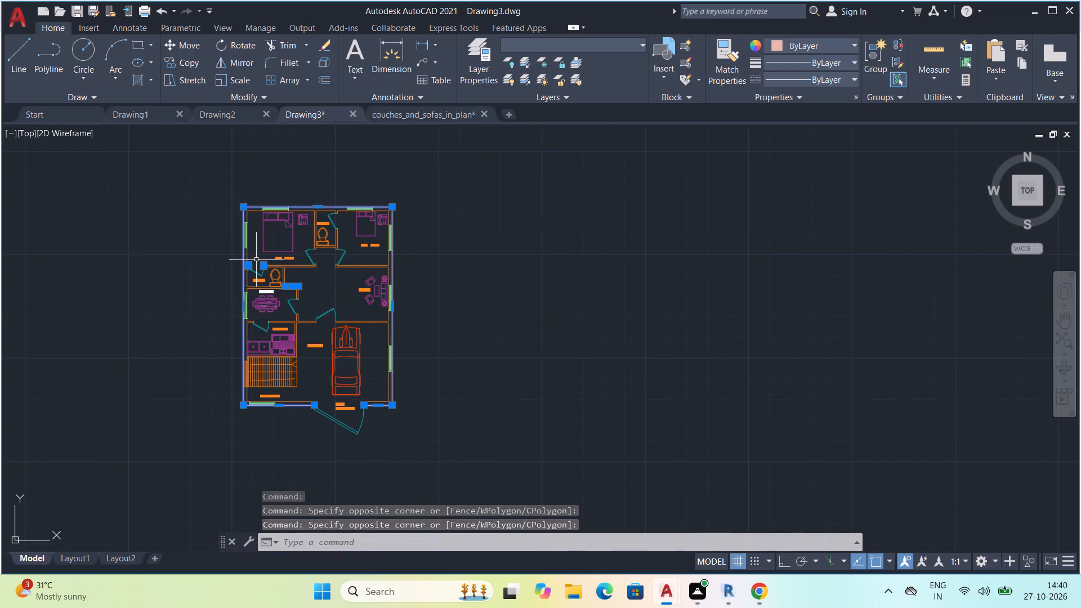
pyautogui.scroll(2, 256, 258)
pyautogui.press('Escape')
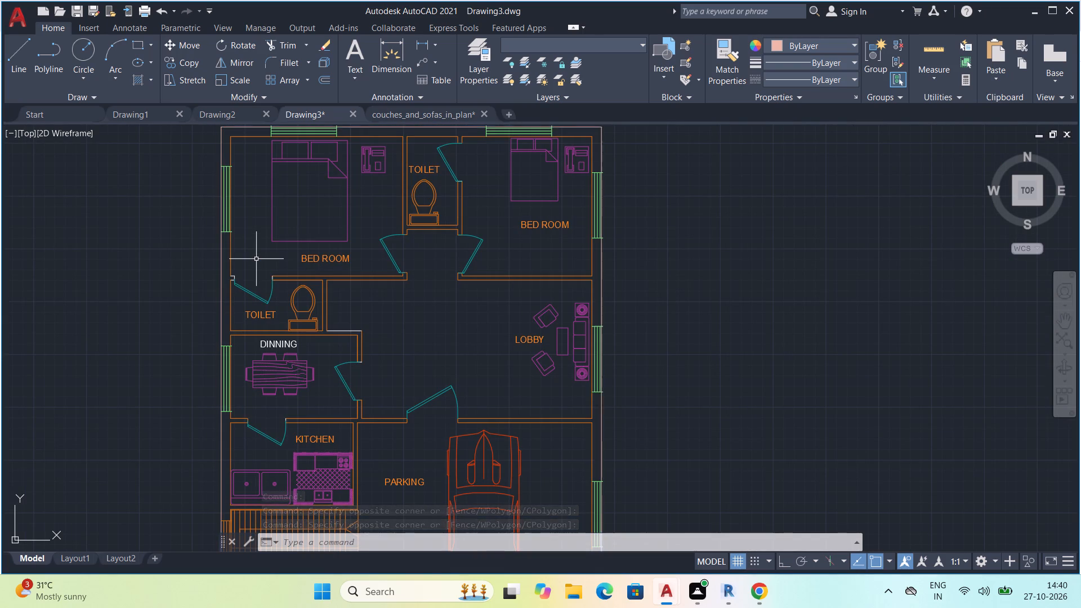
# Select the four white wall-end lines at both sides of the doorway of the toilet above the dining room.
pyautogui.scroll(3, 251, 262)
pyautogui.scroll(3, 343, 327)
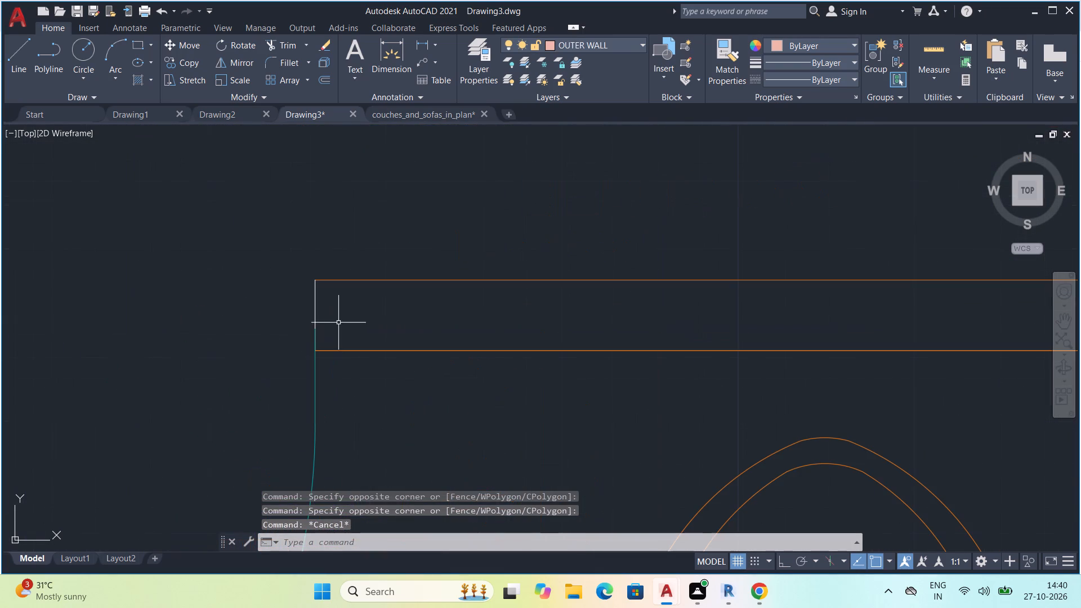
pyautogui.click(336, 318)
pyautogui.click(323, 297)
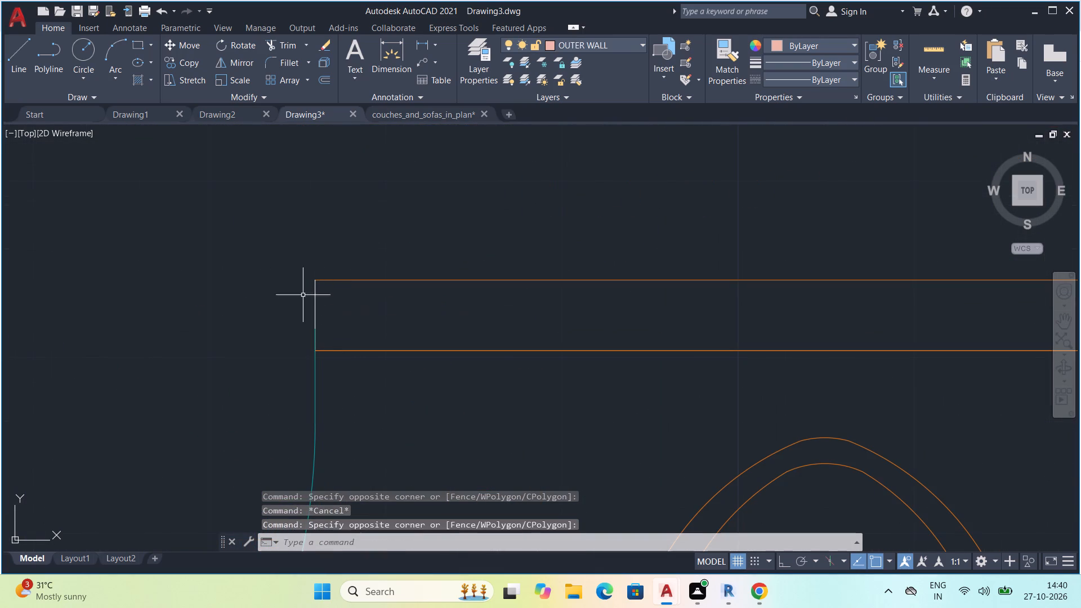
pyautogui.moveTo(263, 277); pyautogui.dragTo(273, 280)
pyautogui.click(342, 307)
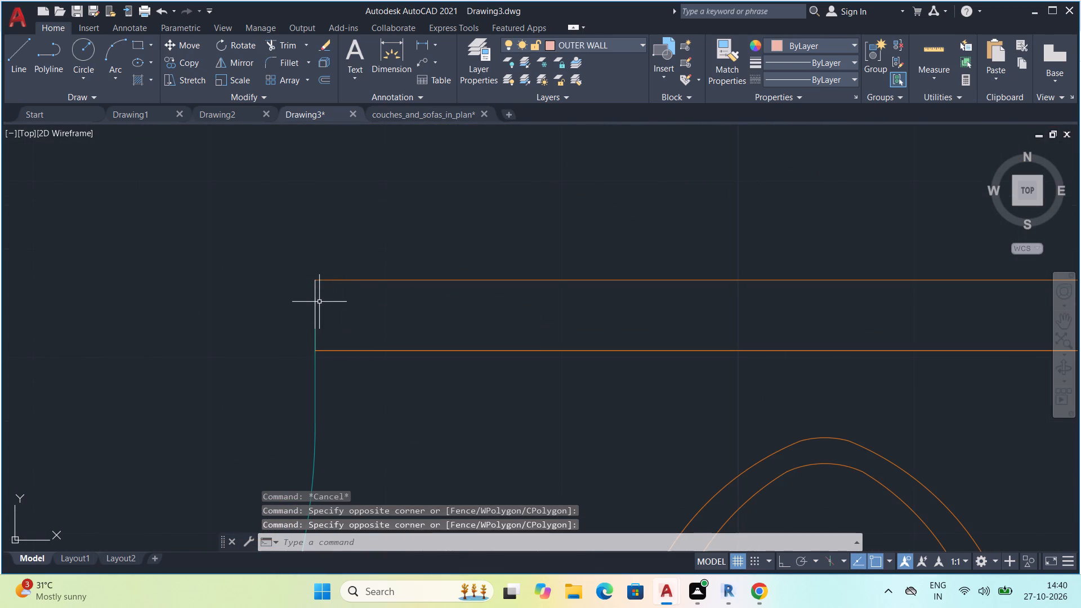
pyautogui.click(315, 301)
pyautogui.scroll(-2, 211, 293)
pyautogui.moveTo(150, 290); pyautogui.dragTo(561, 325, button='middle')
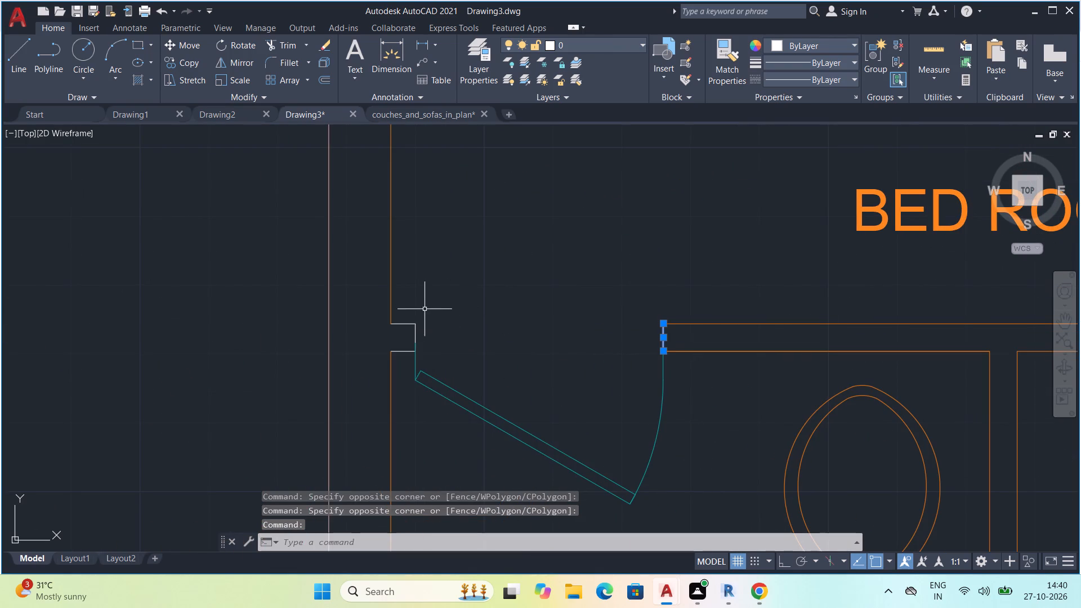
pyautogui.scroll(2, 397, 316)
pyautogui.click(406, 335)
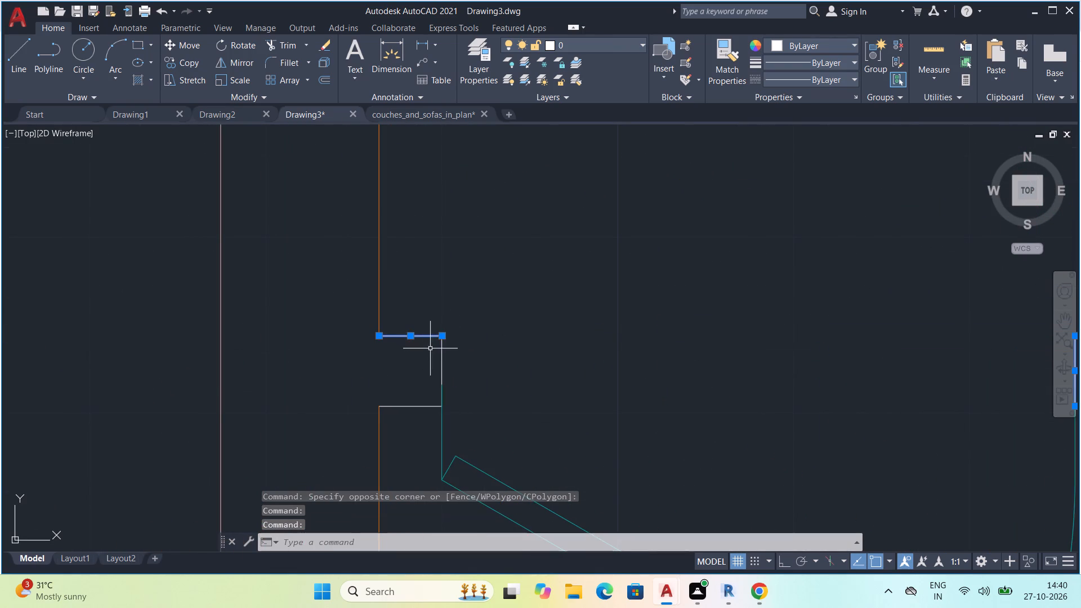
pyautogui.click(441, 348)
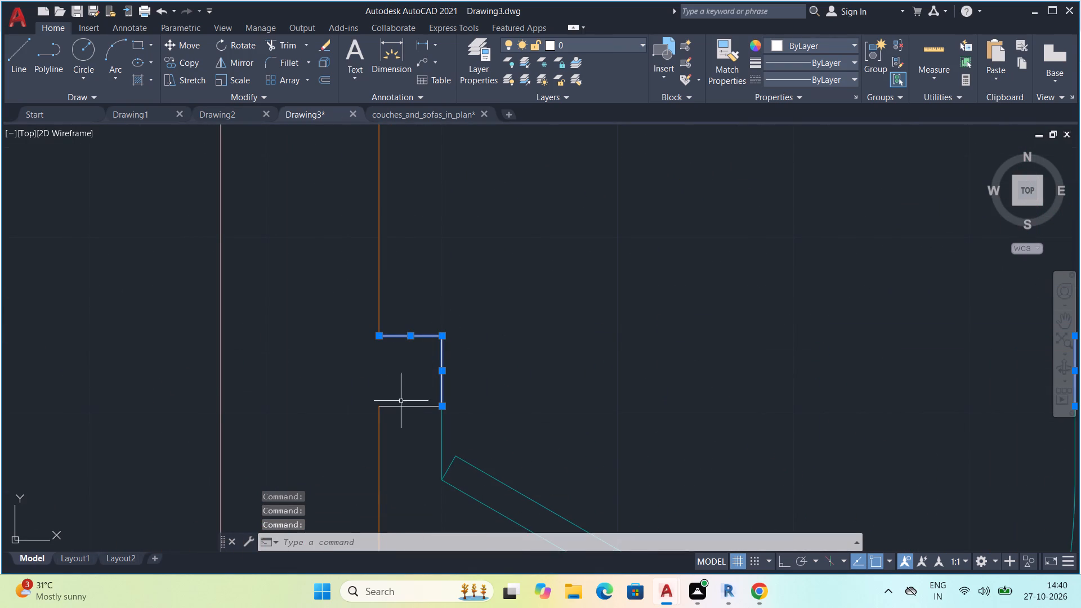
pyautogui.doubleClick(400, 406)
pyautogui.moveTo(264, 318); pyautogui.dragTo(327, 370, button='middle')
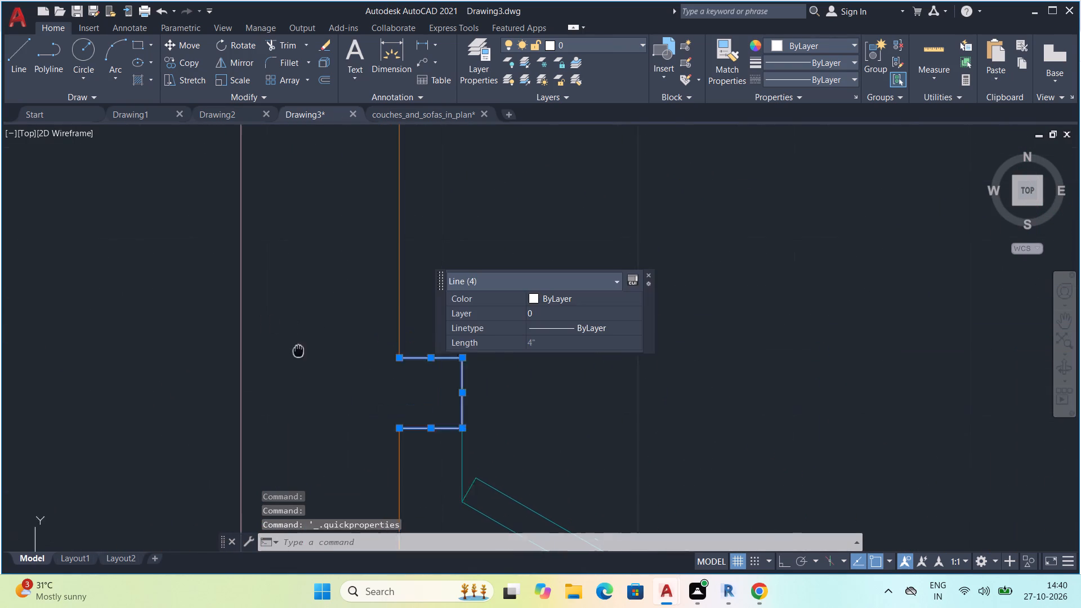
pyautogui.moveTo(327, 370); pyautogui.dragTo(476, 463, button='middle')
pyautogui.click(356, 275)
pyautogui.click(464, 433)
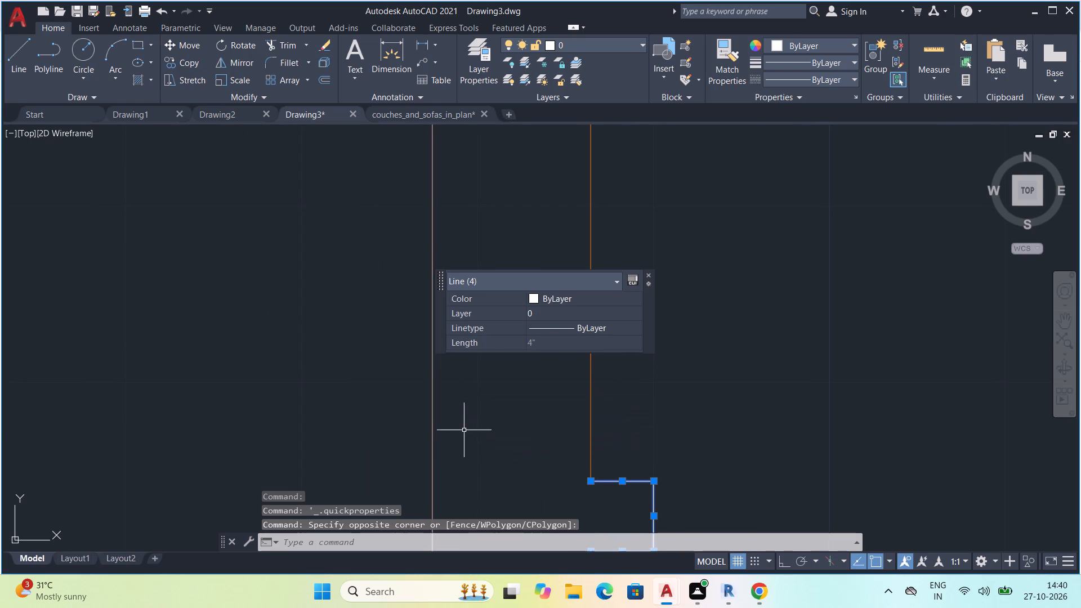
pyautogui.scroll(7, 455, 410)
pyautogui.moveTo(207, 369); pyautogui.dragTo(438, 462, button='middle')
pyautogui.scroll(4, 428, 458)
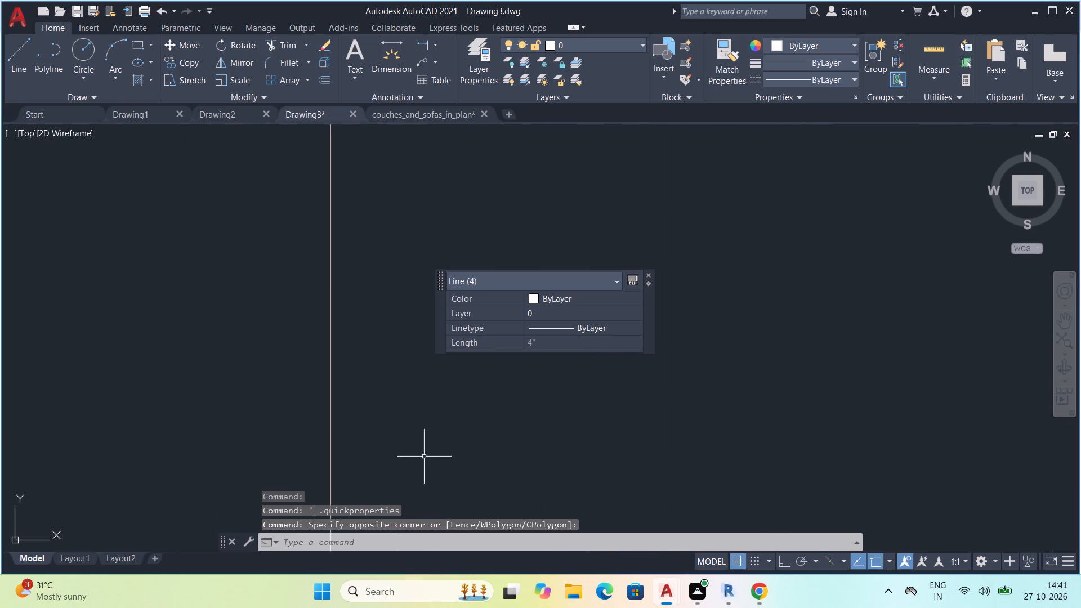
pyautogui.scroll(2, 423, 457)
pyautogui.scroll(-14, 61, 378)
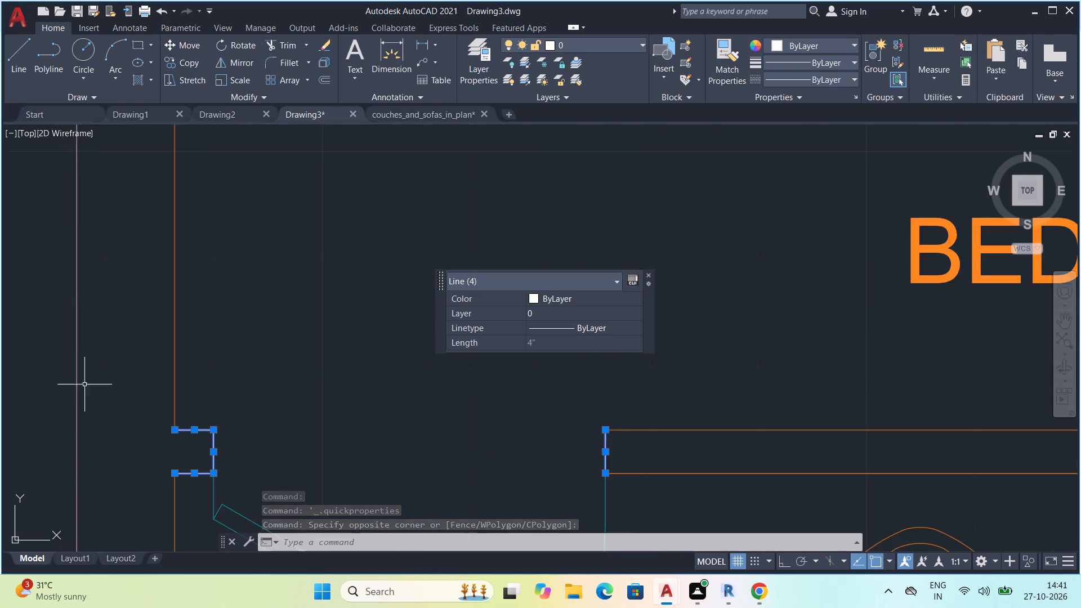
pyautogui.scroll(-3, 84, 384)
pyautogui.click(648, 273)
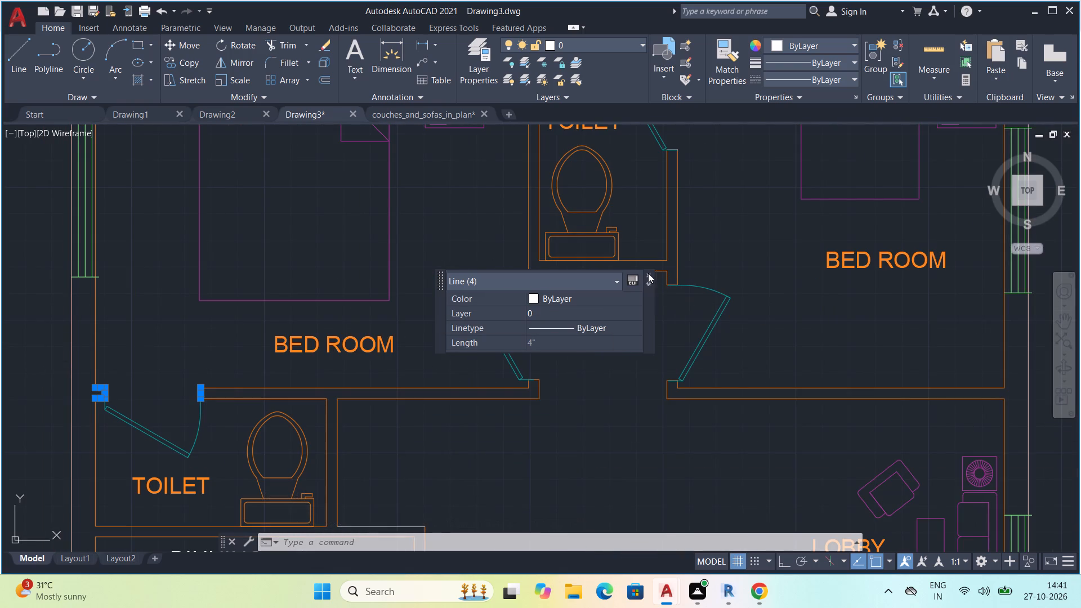
# Add the white wall-end line at the hinge side of the upper toilet's doorway, between the two bedrooms, to the selection.
pyautogui.scroll(-2, 781, 263)
pyautogui.moveTo(777, 271); pyautogui.dragTo(672, 292, button='middle')
pyautogui.scroll(1, 657, 254)
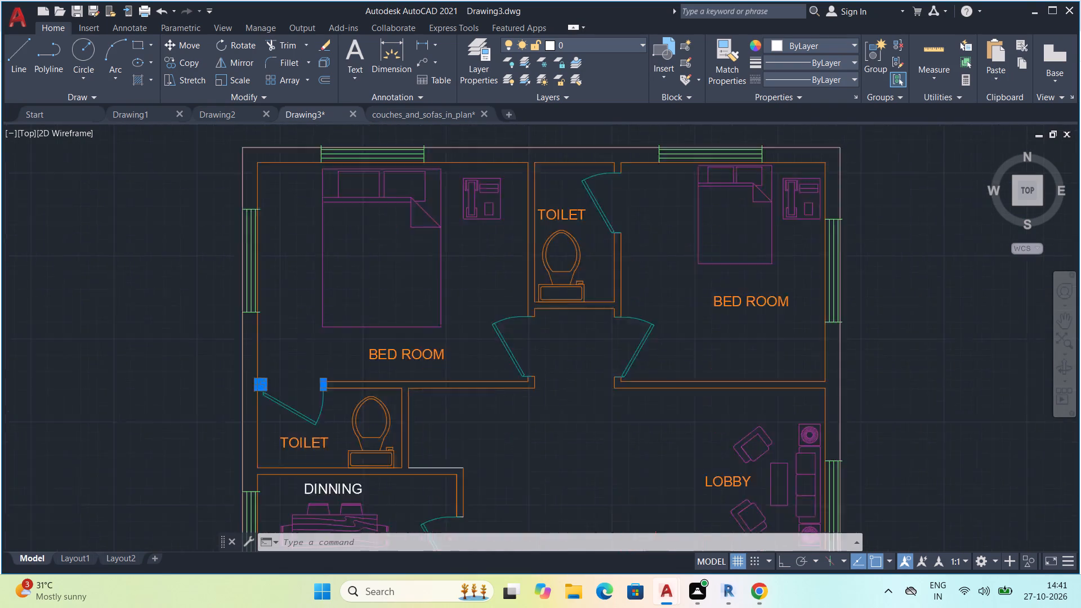
pyautogui.scroll(2, 656, 254)
pyautogui.moveTo(624, 240); pyautogui.dragTo(653, 321, button='middle')
pyautogui.scroll(4, 620, 303)
pyautogui.moveTo(561, 238); pyautogui.dragTo(662, 416, button='middle')
pyautogui.scroll(3, 611, 354)
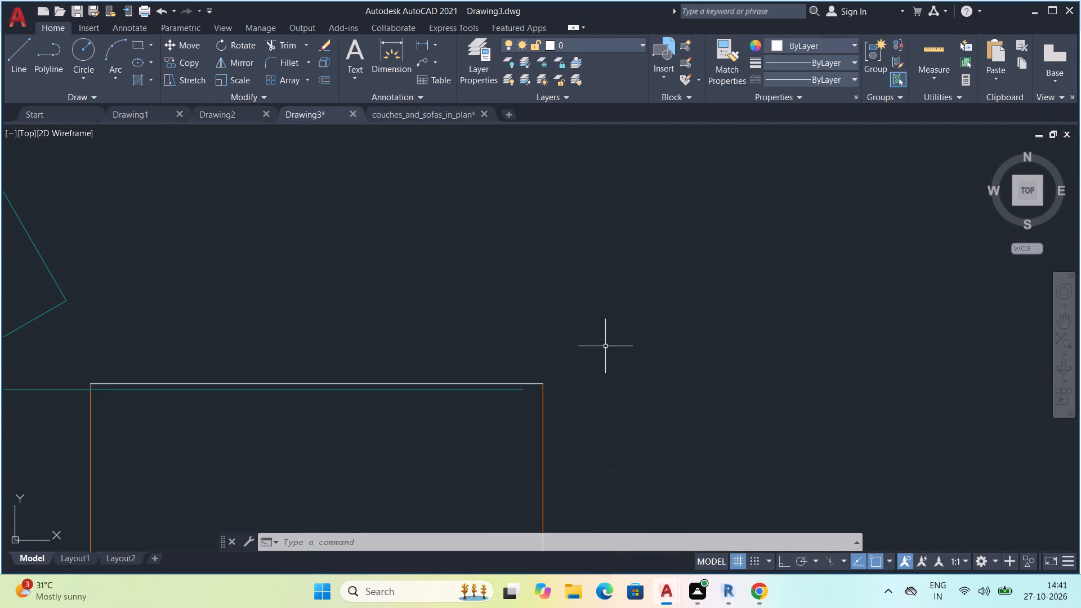
pyautogui.click(522, 383)
pyautogui.scroll(-7, 562, 320)
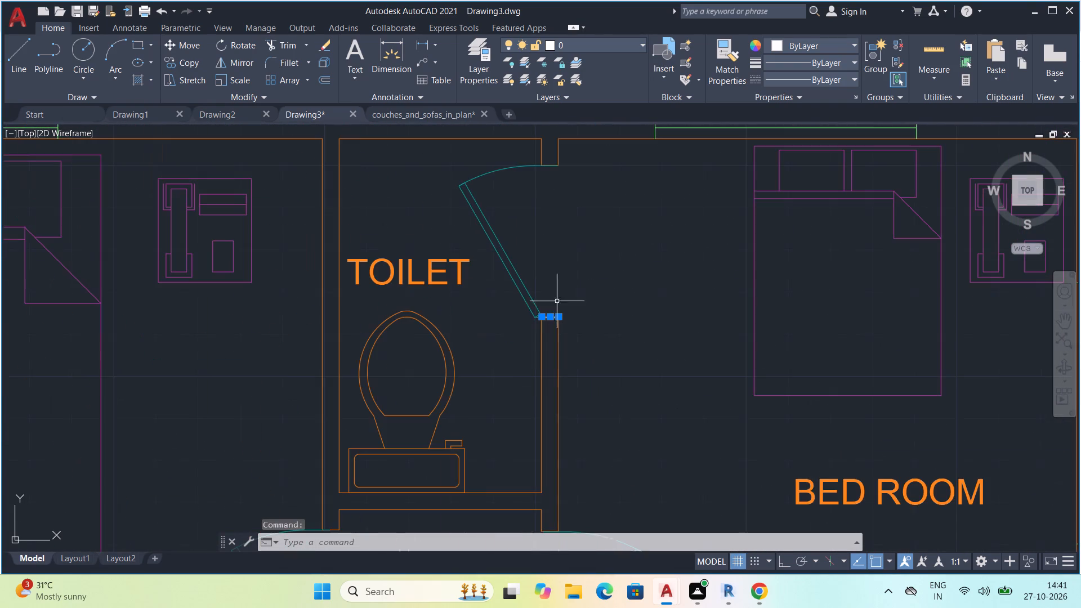
# Add the white wall line at the dining room's upper lobby corner and the wall-end line above the dining room's lobby door to the selection.
pyautogui.moveTo(566, 257); pyautogui.dragTo(641, 404, button='middle')
pyautogui.scroll(2, 649, 253)
pyautogui.scroll(3, 653, 404)
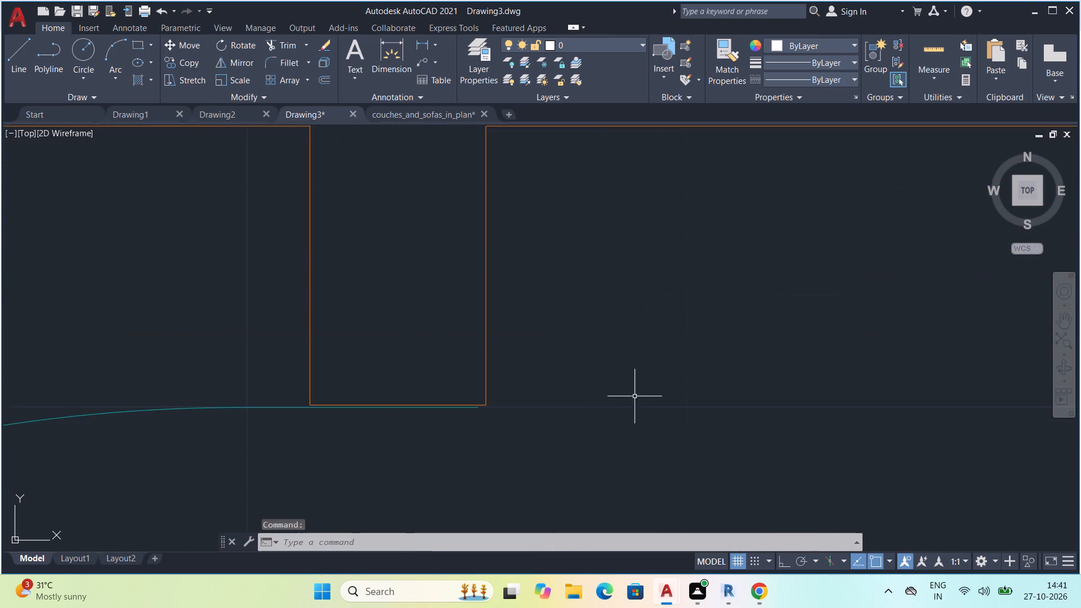
pyautogui.scroll(3, 607, 395)
pyautogui.scroll(-10, 569, 402)
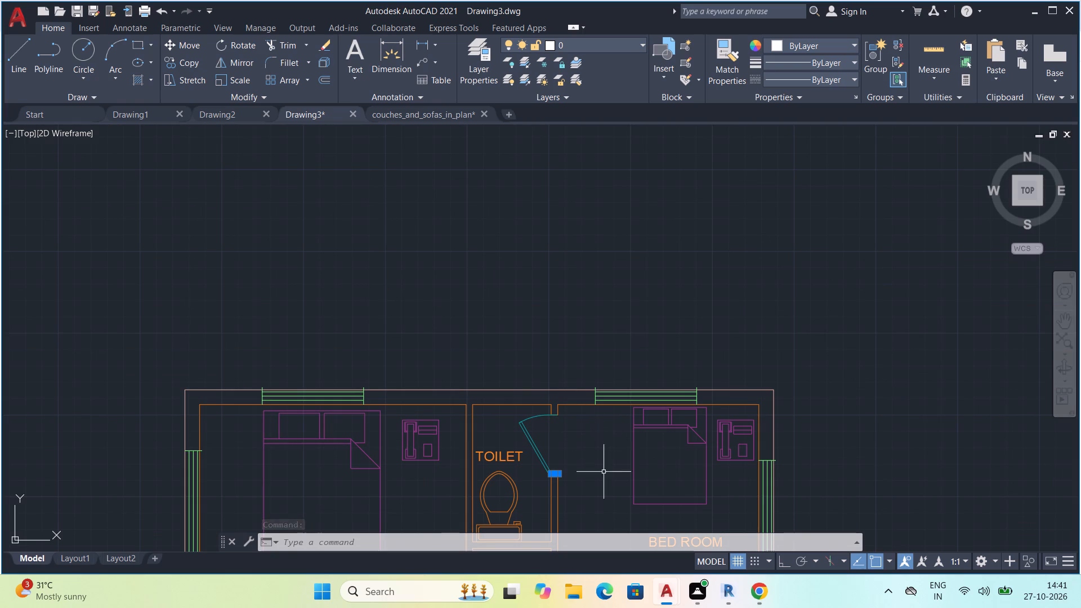
pyautogui.moveTo(602, 474); pyautogui.dragTo(571, 260, button='middle')
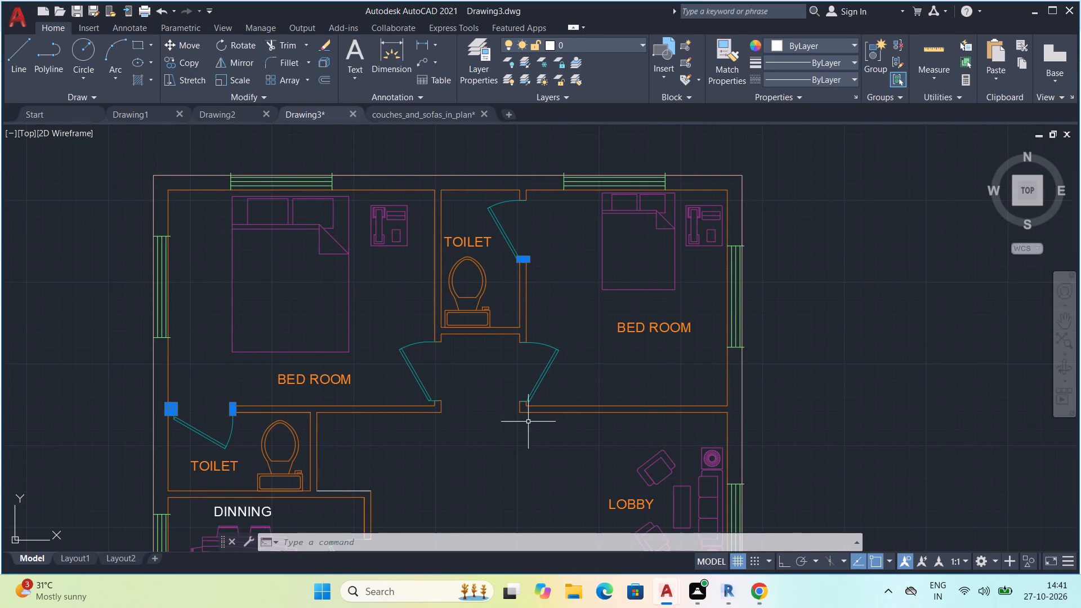
pyautogui.moveTo(534, 451); pyautogui.dragTo(559, 313, button='middle')
pyautogui.scroll(1, 409, 337)
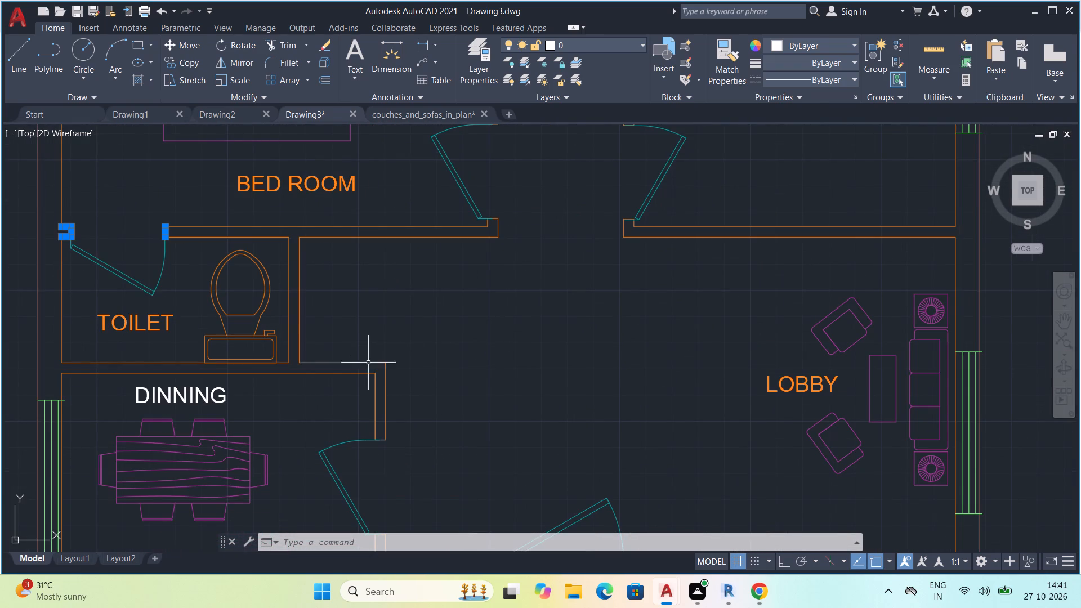
pyautogui.click(365, 363)
pyautogui.scroll(3, 397, 439)
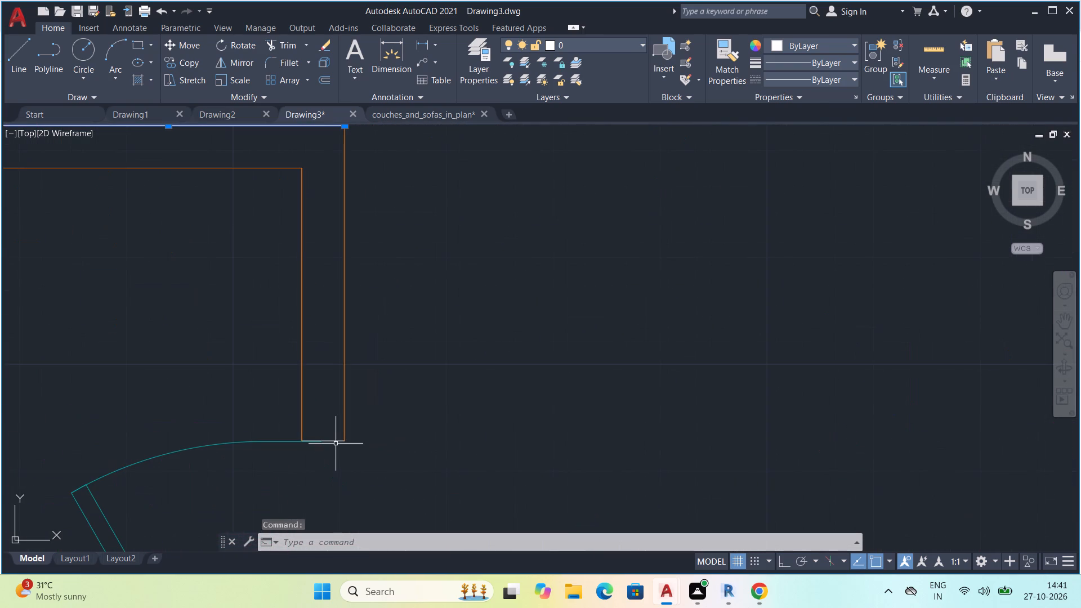
pyautogui.click(336, 440)
pyautogui.scroll(-3, 370, 429)
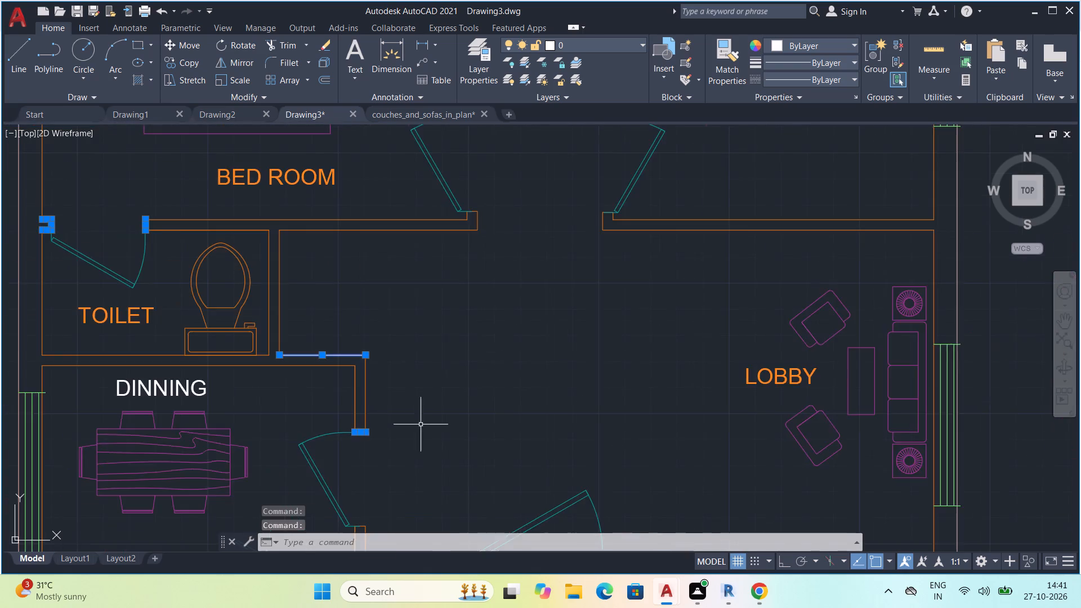
# Add the white wall-end line on the KITCHEN label side of the doorway between dining room and kitchen to the selection.
pyautogui.scroll(-2, 425, 425)
pyautogui.moveTo(458, 447); pyautogui.dragTo(463, 306, button='middle')
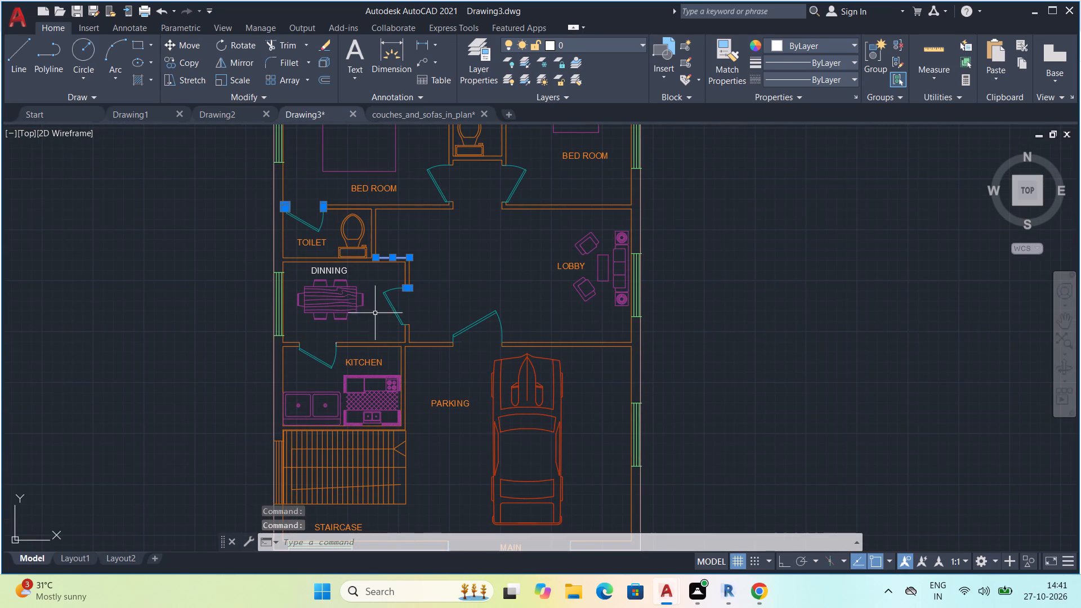
pyautogui.scroll(6, 337, 330)
pyautogui.moveTo(349, 418); pyautogui.dragTo(574, 79, button='middle')
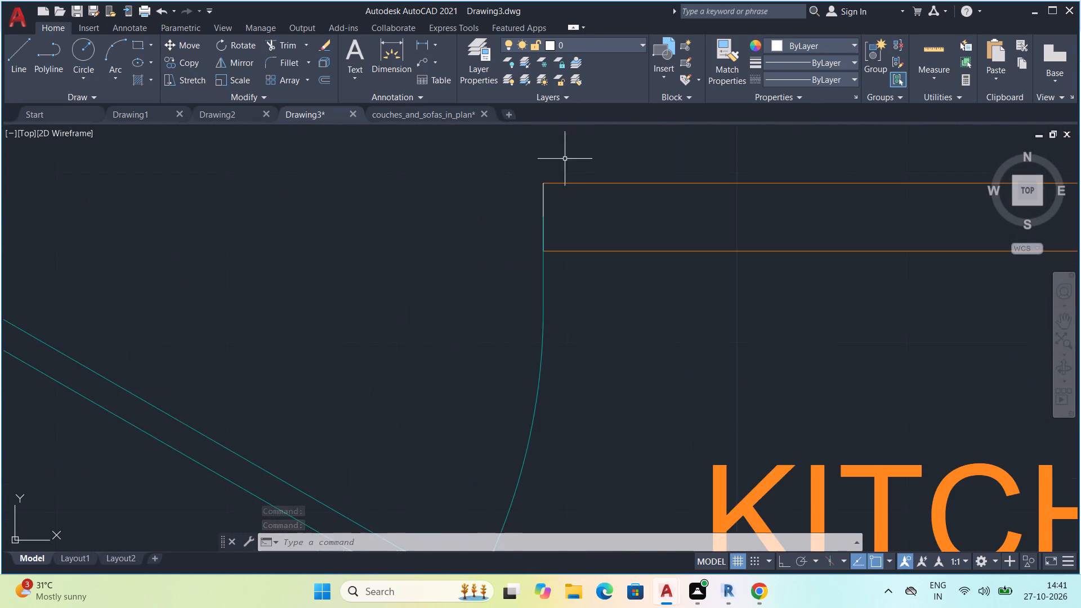
pyautogui.scroll(2, 563, 168)
pyautogui.click(512, 242)
pyautogui.scroll(-3, 418, 225)
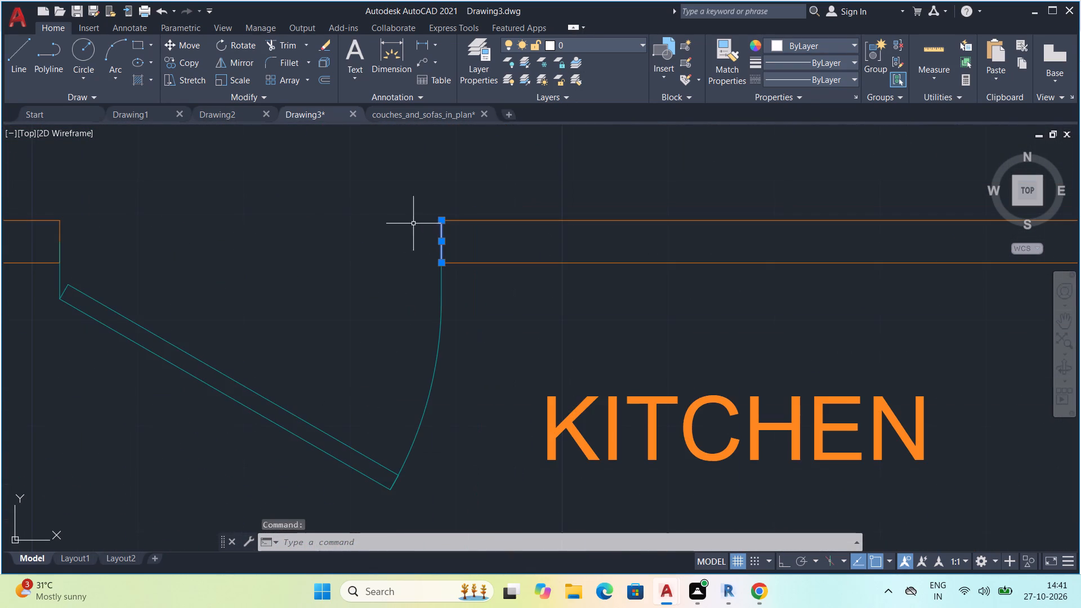
# Add the white wall-end line at the hinge side of the main entrance, at the end of the staircase wall, to the selection.
pyautogui.moveTo(288, 229); pyautogui.dragTo(391, 241, button='middle')
pyautogui.scroll(-4, 394, 236)
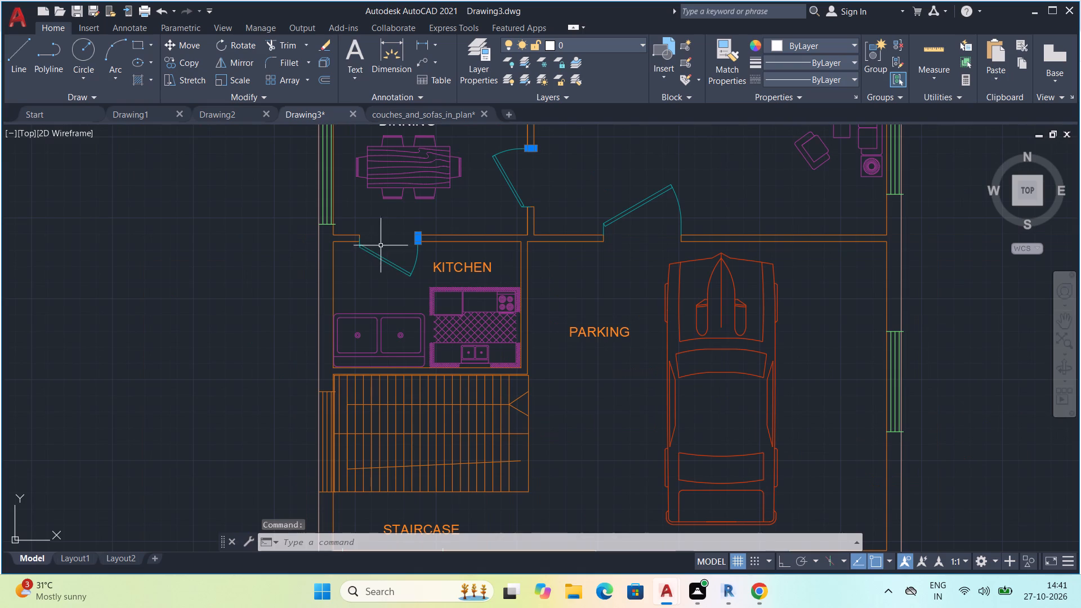
pyautogui.moveTo(587, 391); pyautogui.dragTo(515, 320, button='middle')
pyautogui.scroll(-2, 502, 307)
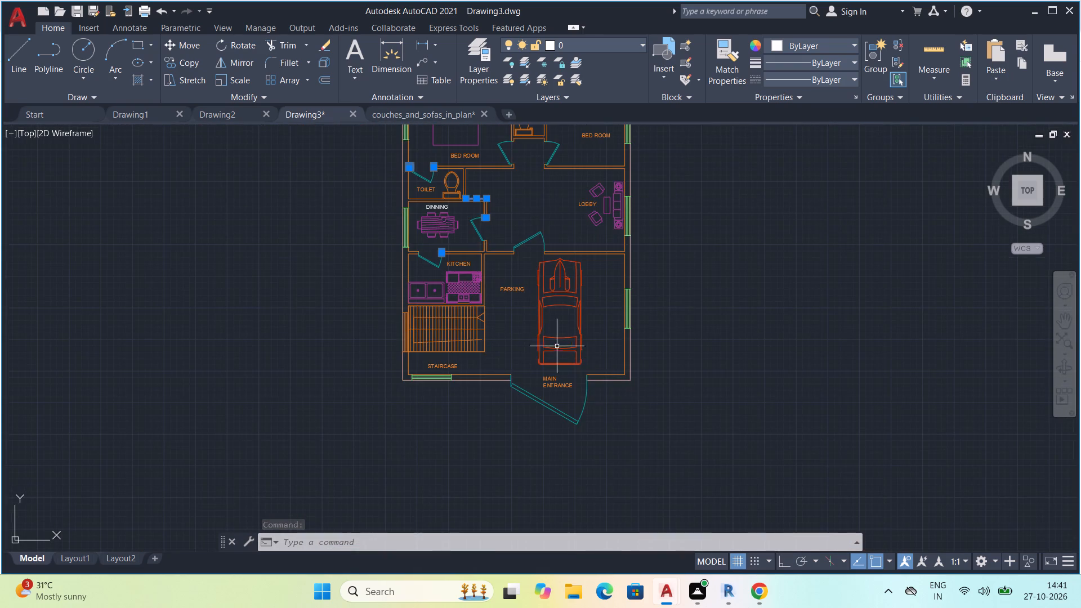
pyautogui.scroll(5, 611, 403)
pyautogui.moveTo(570, 340); pyautogui.dragTo(610, 453, button='middle')
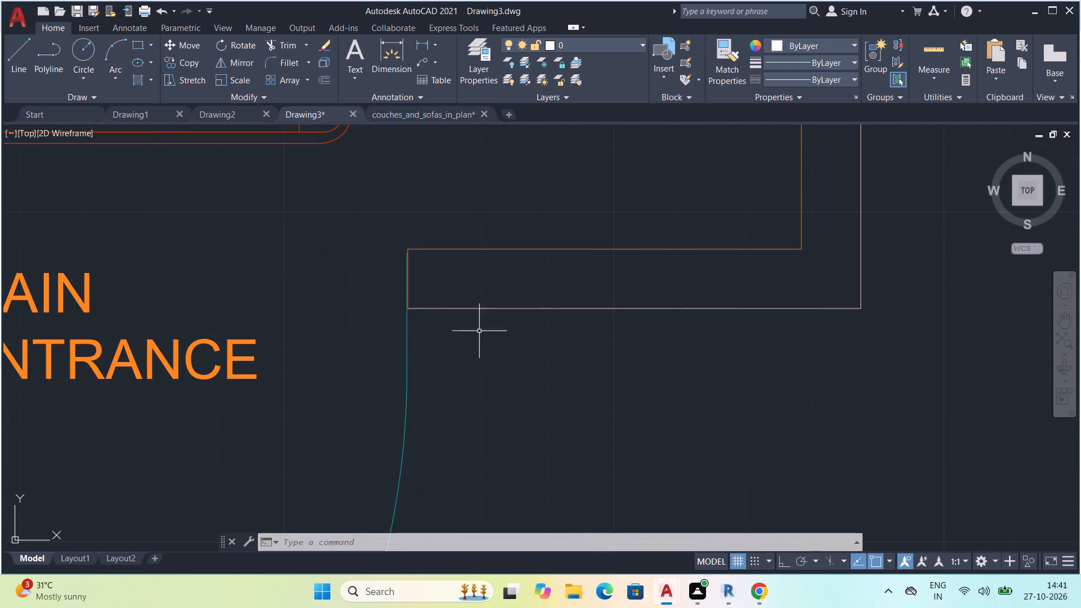
pyautogui.scroll(-3, 470, 322)
pyautogui.scroll(3, 294, 311)
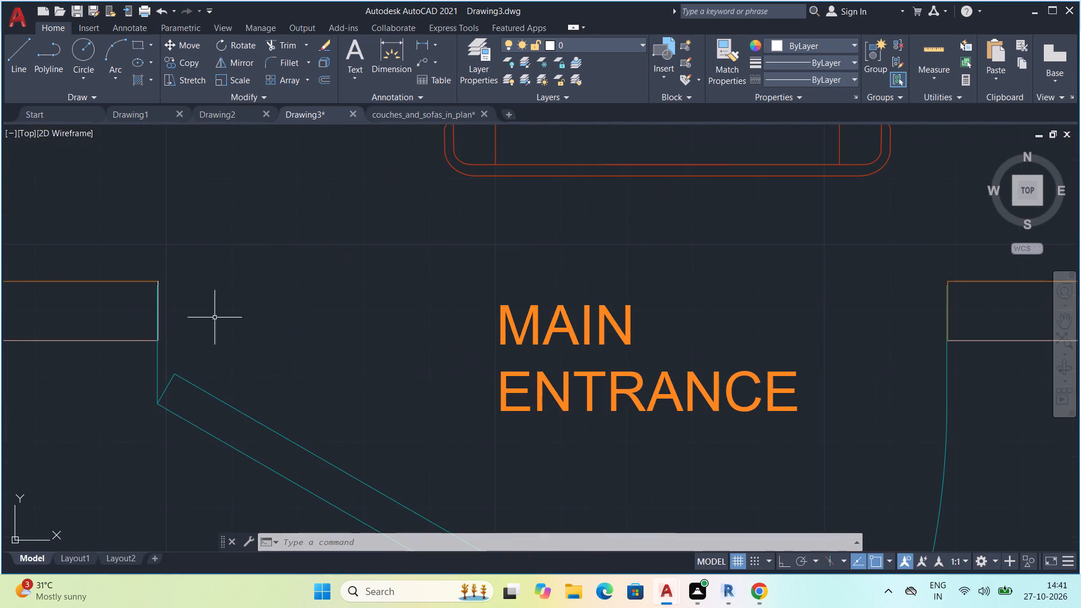
pyautogui.scroll(2, 200, 318)
pyautogui.moveTo(201, 310); pyautogui.dragTo(370, 343, button='middle')
pyautogui.scroll(3, 226, 281)
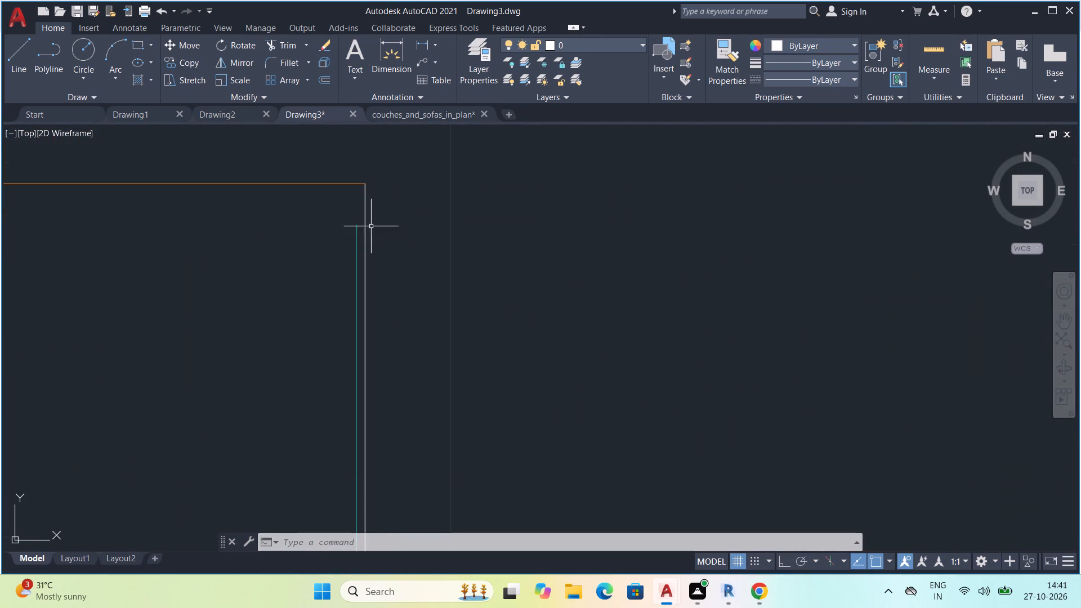
pyautogui.click(365, 214)
pyautogui.scroll(-6, 414, 216)
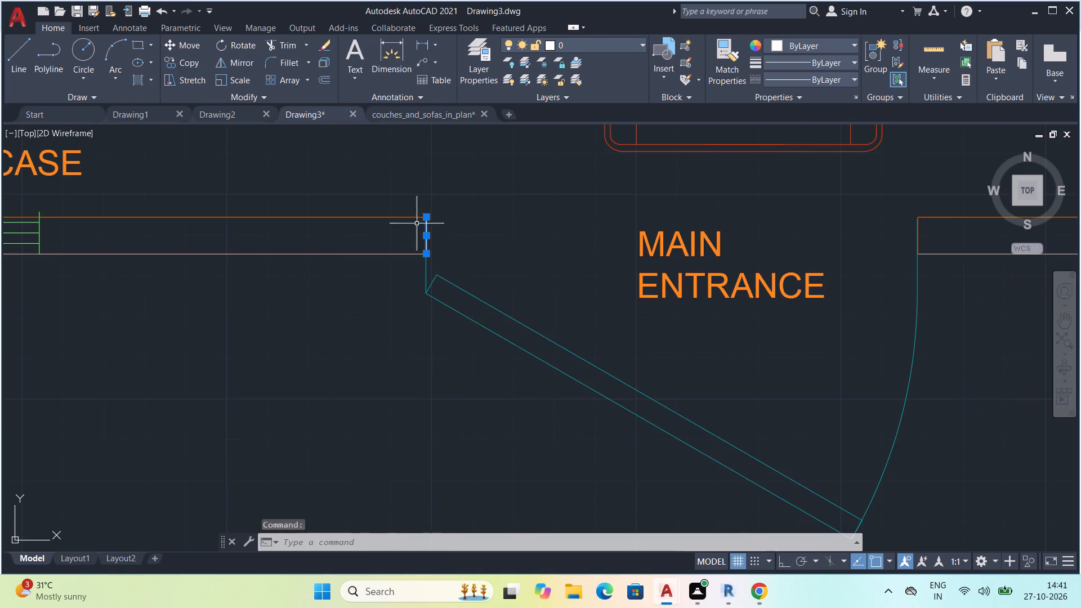
# Move all selected wall lines to the INWER WALL layer, keeping the layer's color at DIC 204, and clear the selection.
pyautogui.moveTo(300, 247); pyautogui.dragTo(686, 301, button='middle')
pyautogui.scroll(-1, 652, 284)
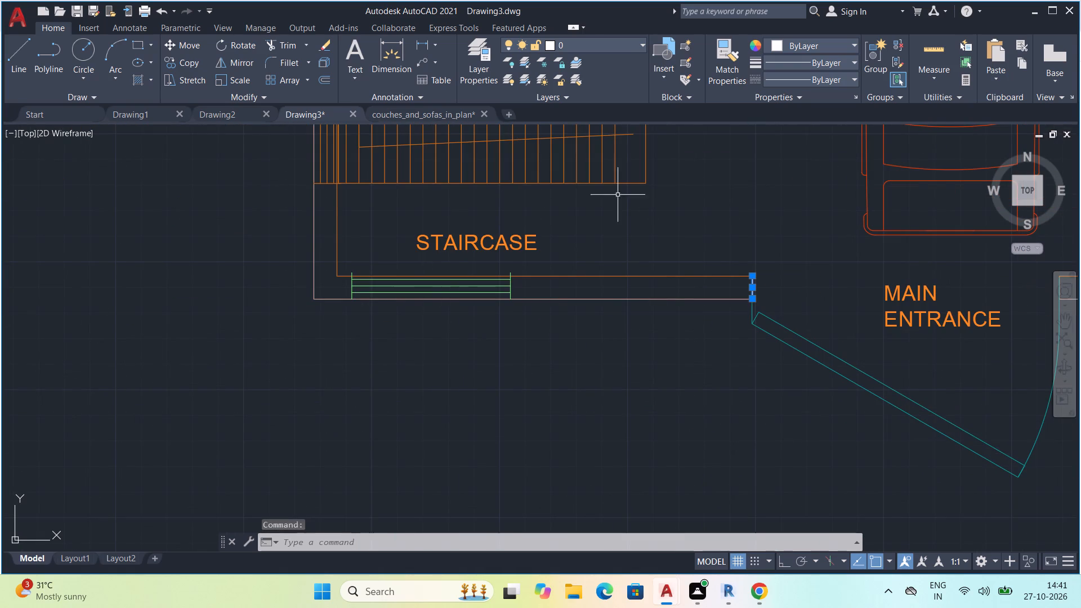
pyautogui.scroll(-4, 650, 190)
pyautogui.moveTo(833, 169); pyautogui.dragTo(716, 415, button='middle')
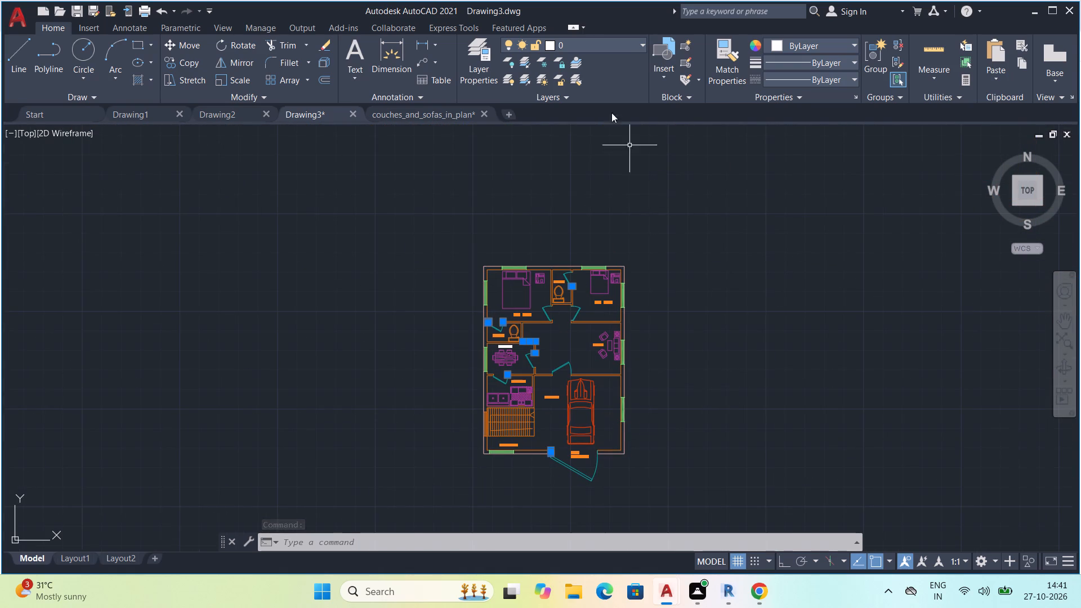
pyautogui.click(547, 45)
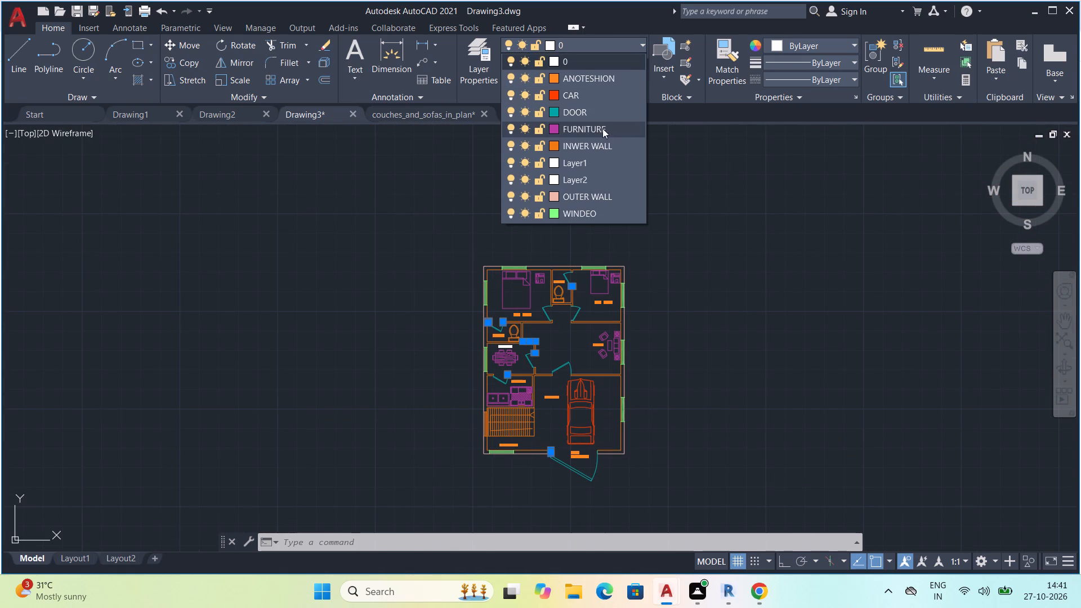
pyautogui.click(552, 145)
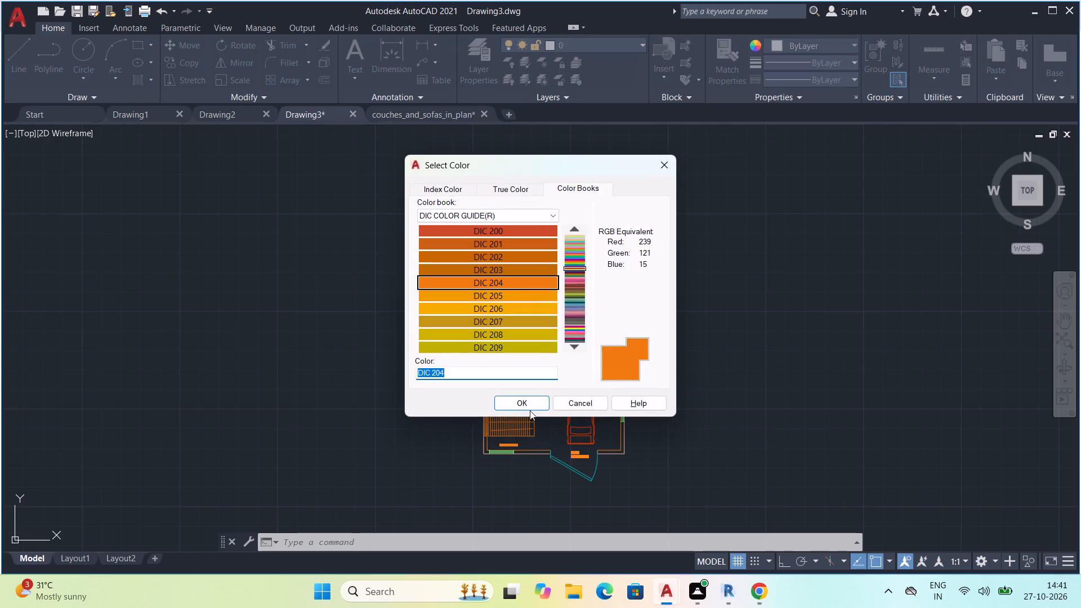
pyautogui.click(525, 399)
pyautogui.press('Escape')
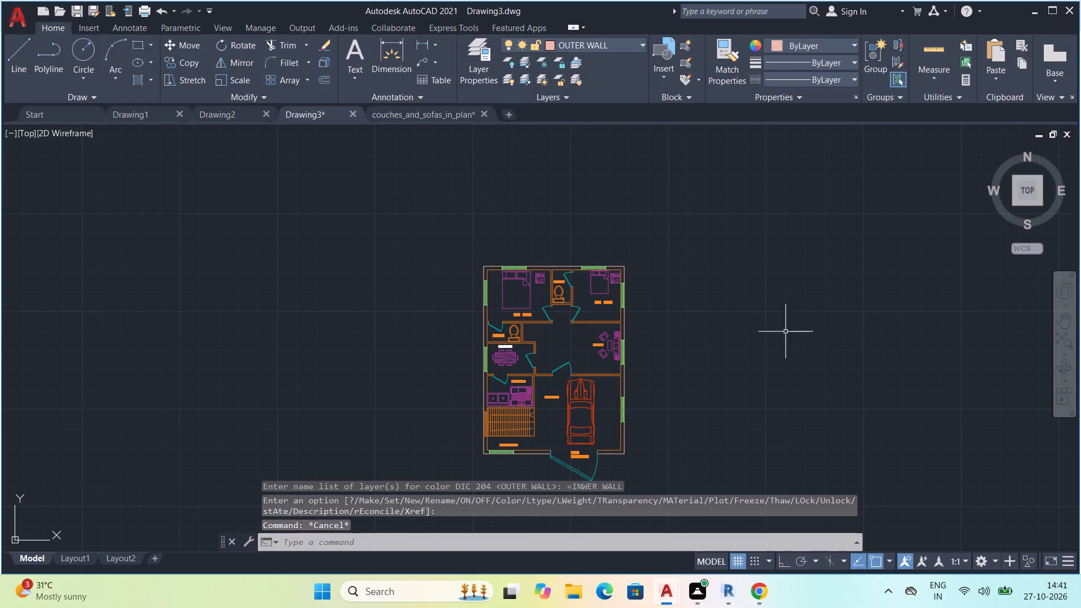
# With the BED ROOM label beside the lobby selected, set the ANOTESHION layer's color to DIC 129 and clear the selection.
pyautogui.scroll(2, 765, 348)
pyautogui.moveTo(627, 385); pyautogui.dragTo(751, 337, button='middle')
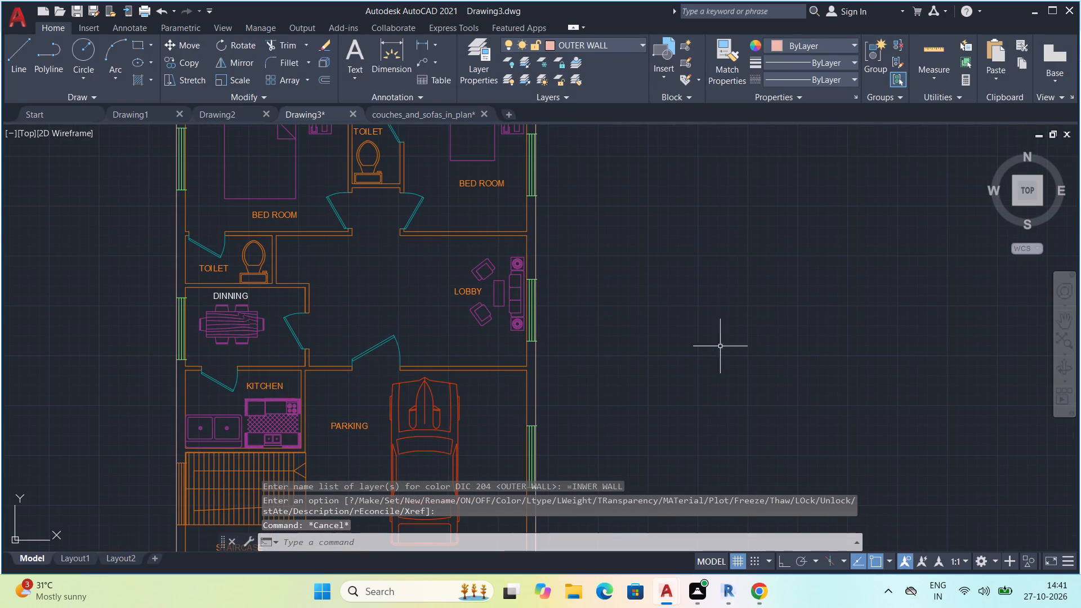
pyautogui.click(494, 187)
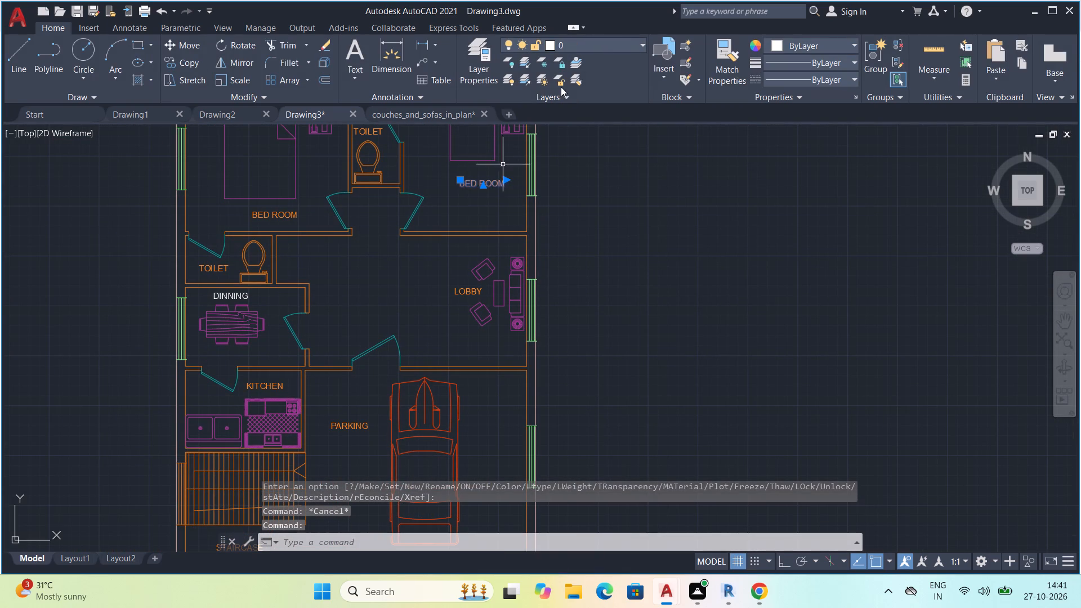
pyautogui.click(551, 40)
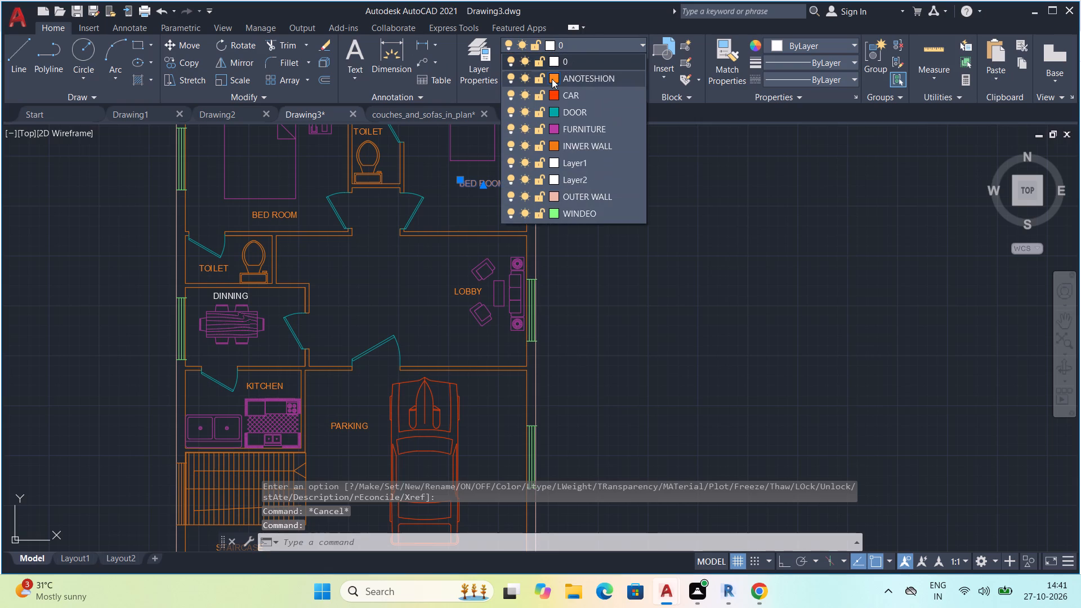
pyautogui.click(555, 77)
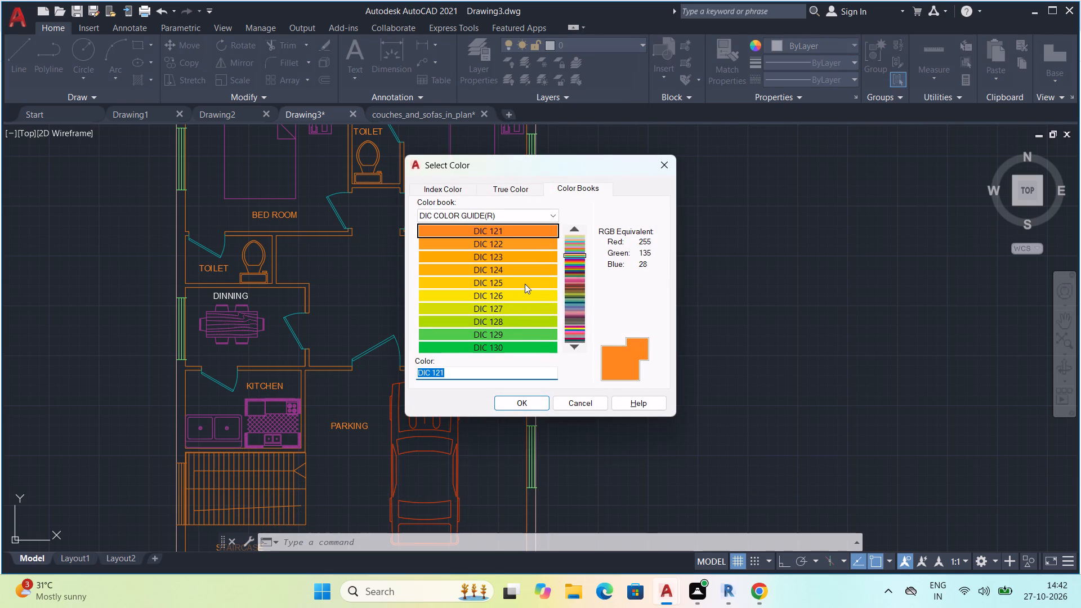
pyautogui.click(529, 254)
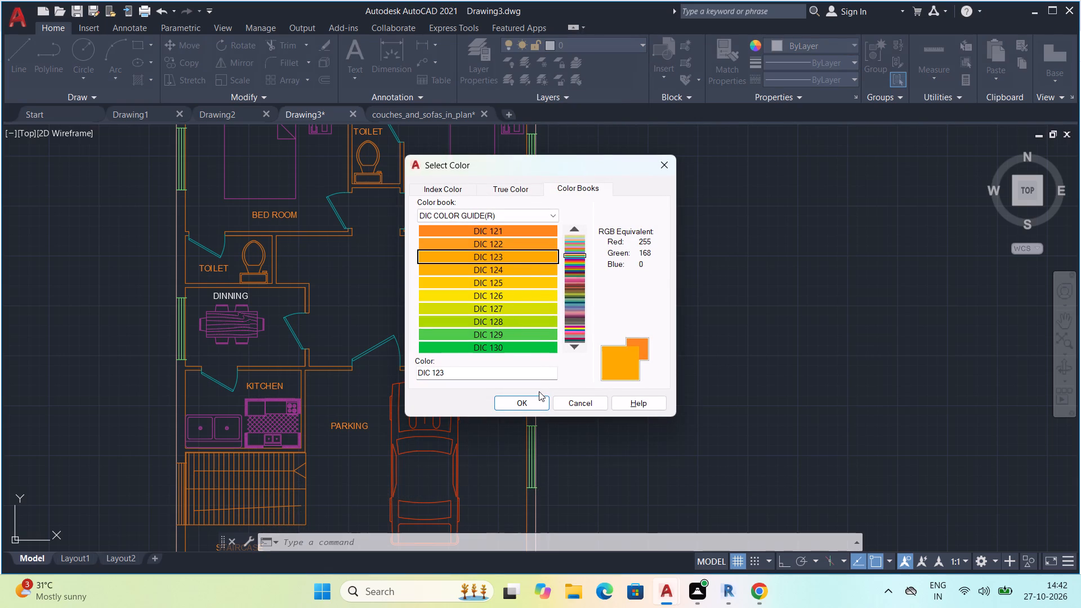
pyautogui.doubleClick(522, 336)
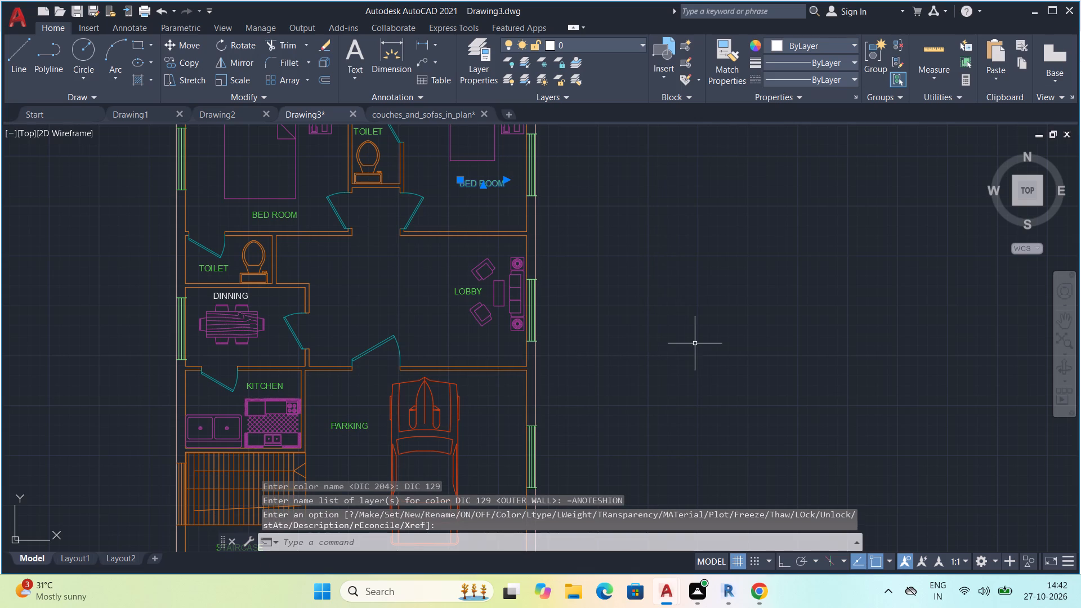
pyautogui.press('Escape')
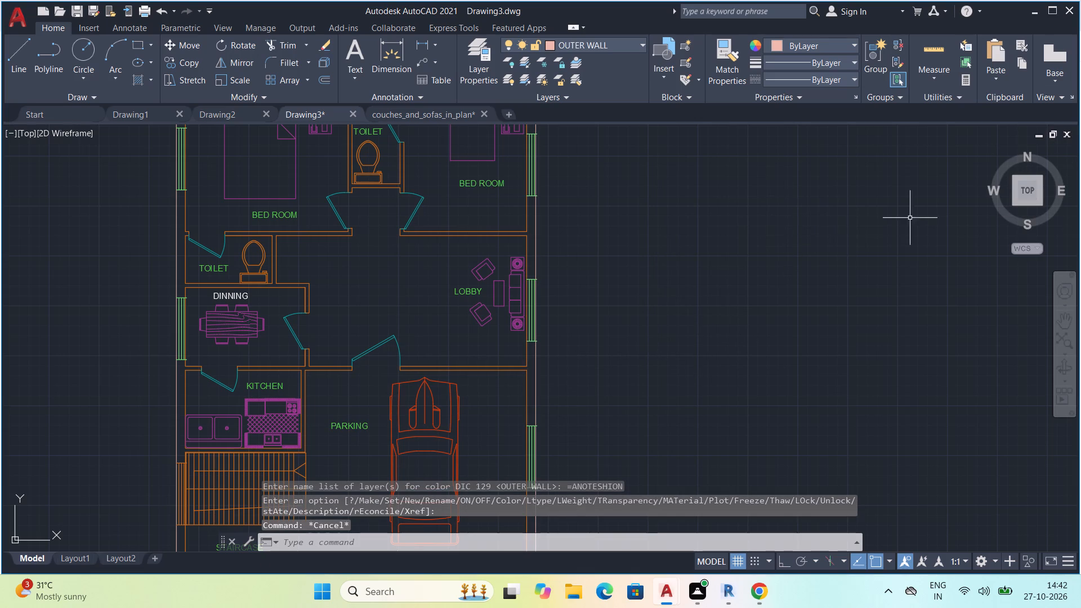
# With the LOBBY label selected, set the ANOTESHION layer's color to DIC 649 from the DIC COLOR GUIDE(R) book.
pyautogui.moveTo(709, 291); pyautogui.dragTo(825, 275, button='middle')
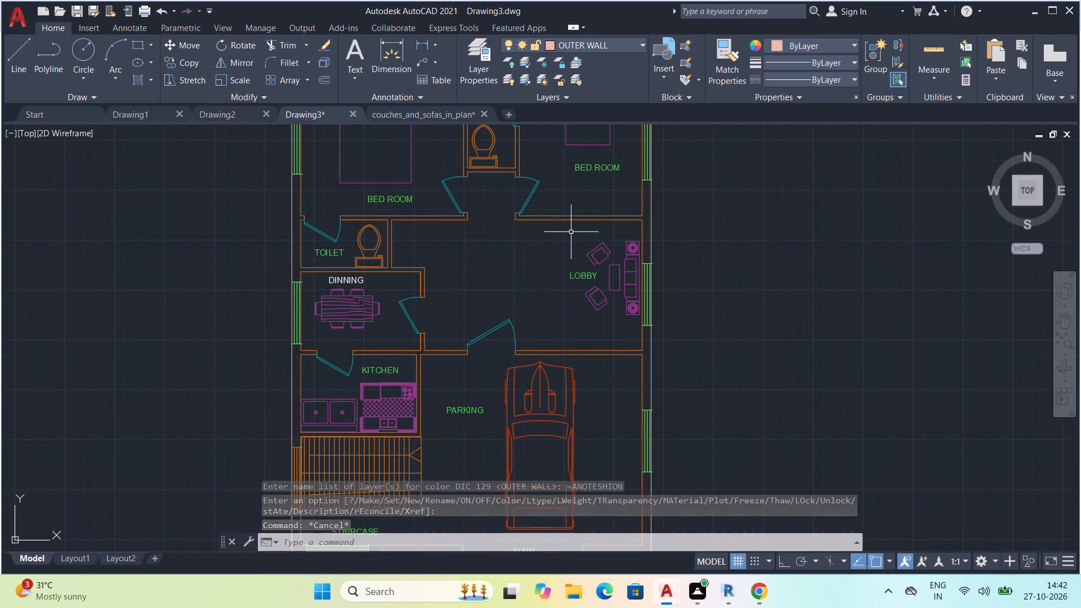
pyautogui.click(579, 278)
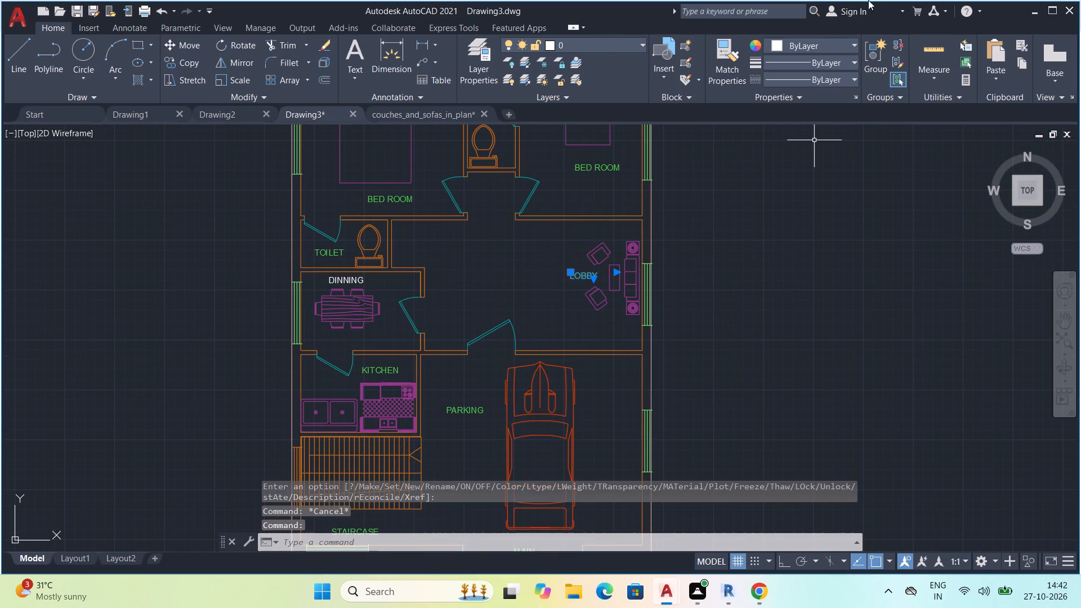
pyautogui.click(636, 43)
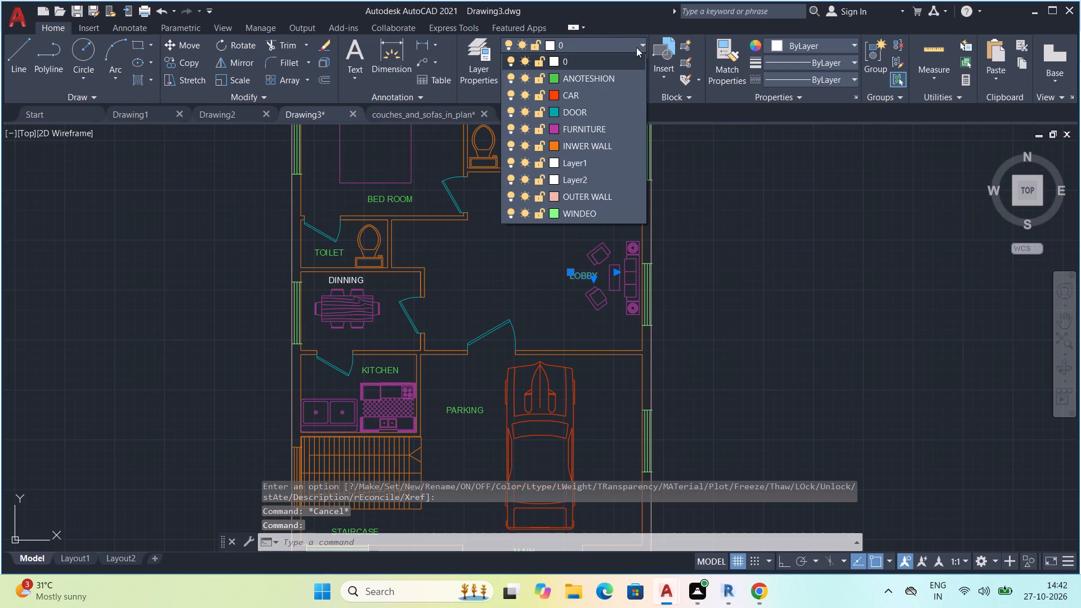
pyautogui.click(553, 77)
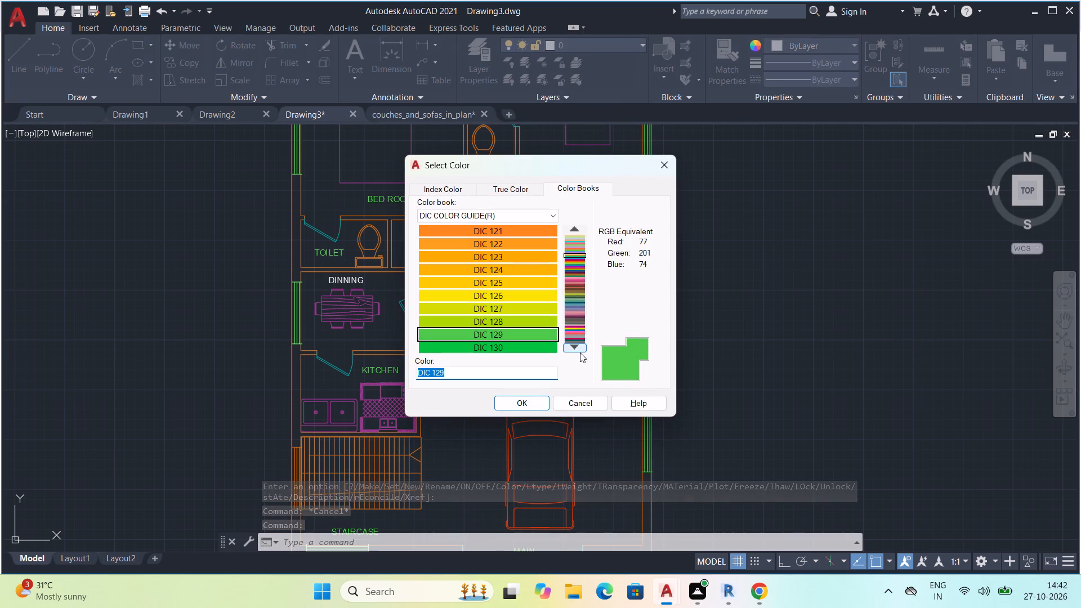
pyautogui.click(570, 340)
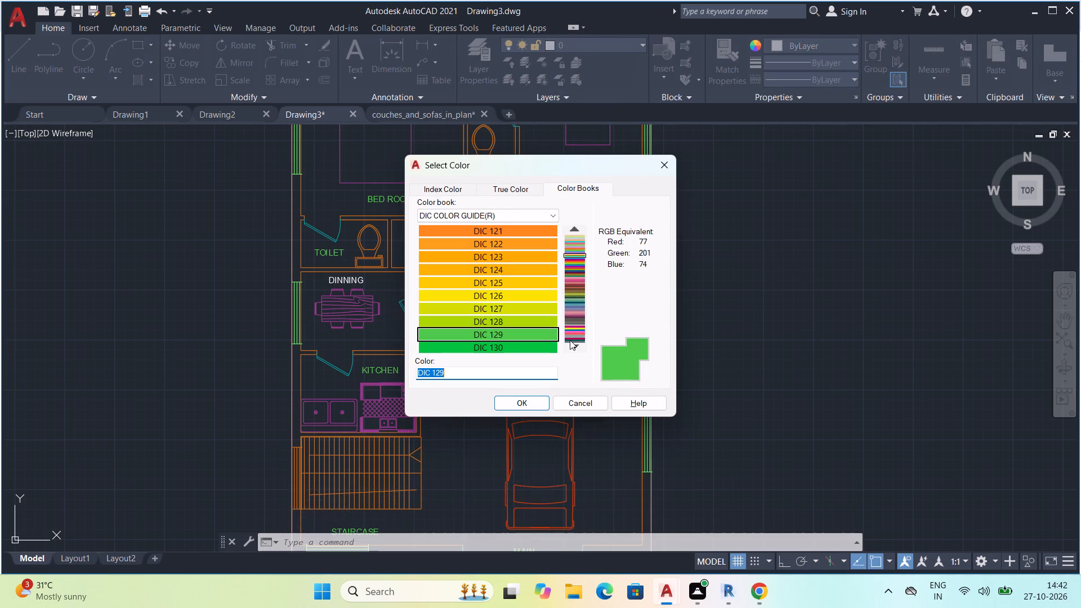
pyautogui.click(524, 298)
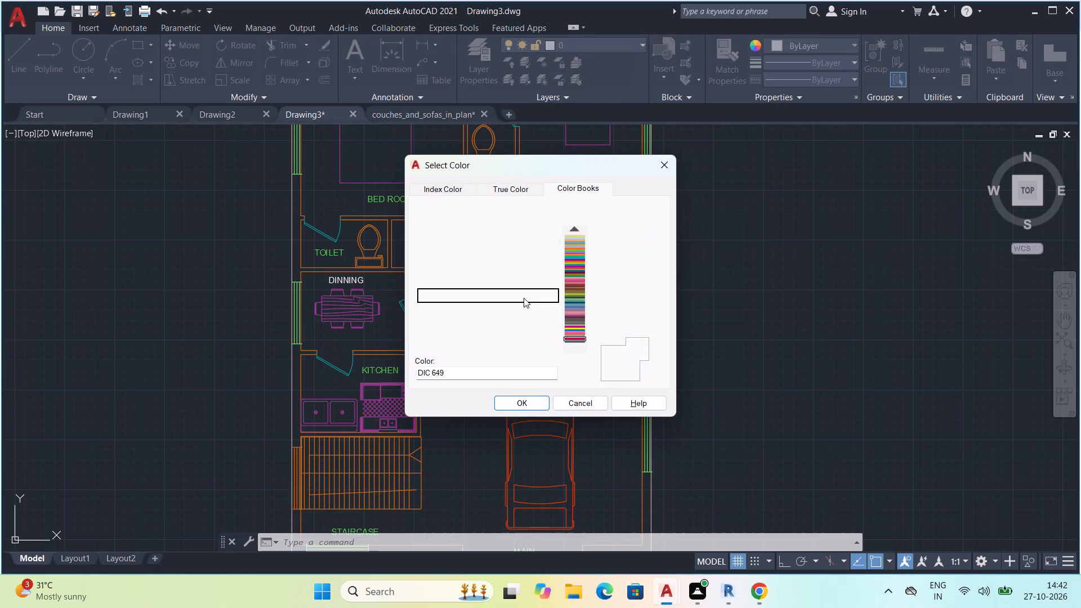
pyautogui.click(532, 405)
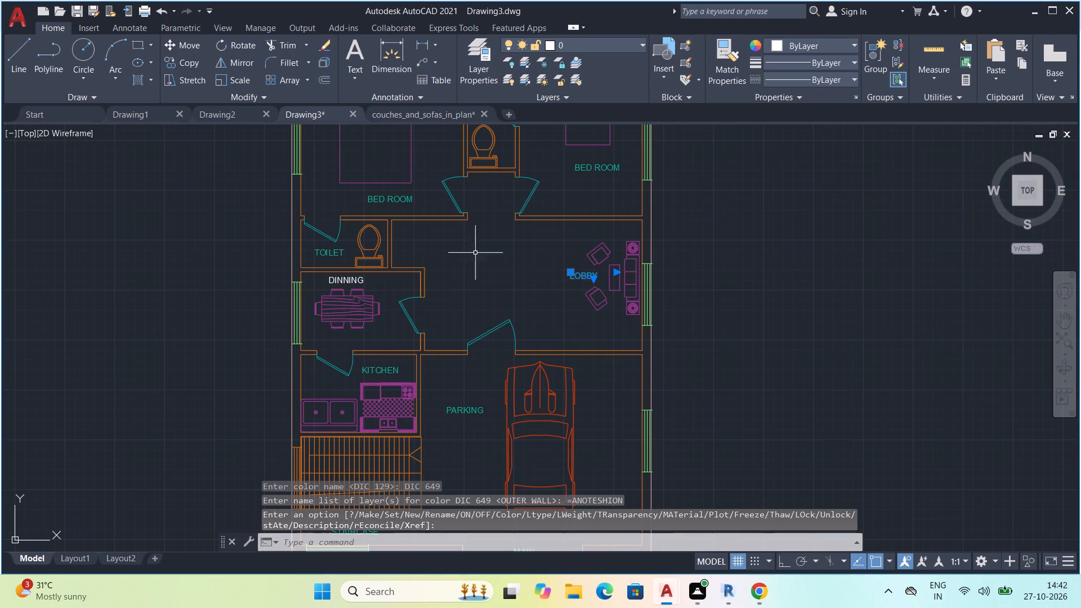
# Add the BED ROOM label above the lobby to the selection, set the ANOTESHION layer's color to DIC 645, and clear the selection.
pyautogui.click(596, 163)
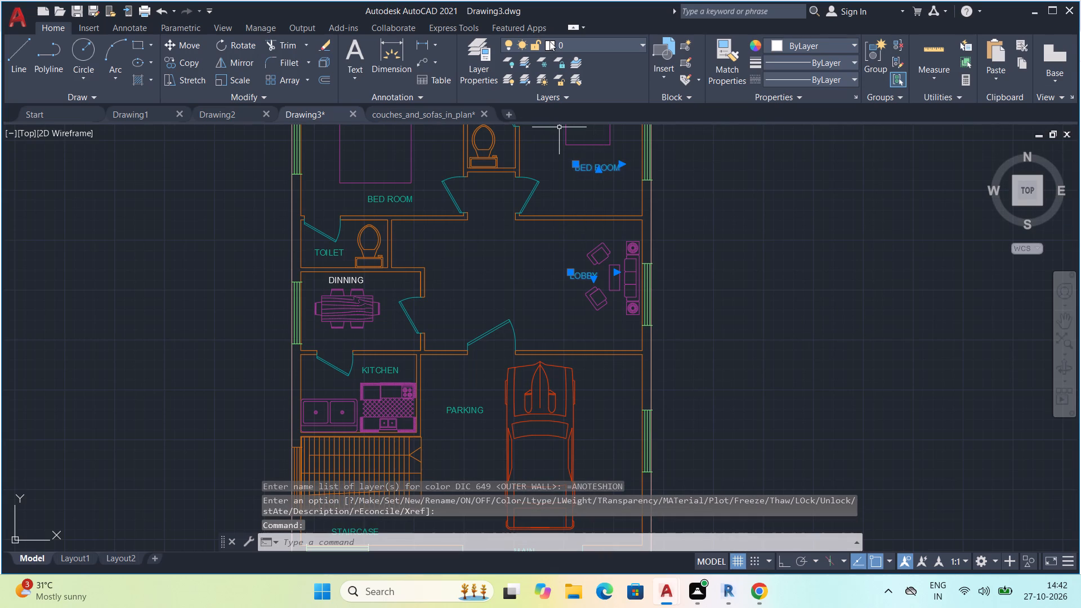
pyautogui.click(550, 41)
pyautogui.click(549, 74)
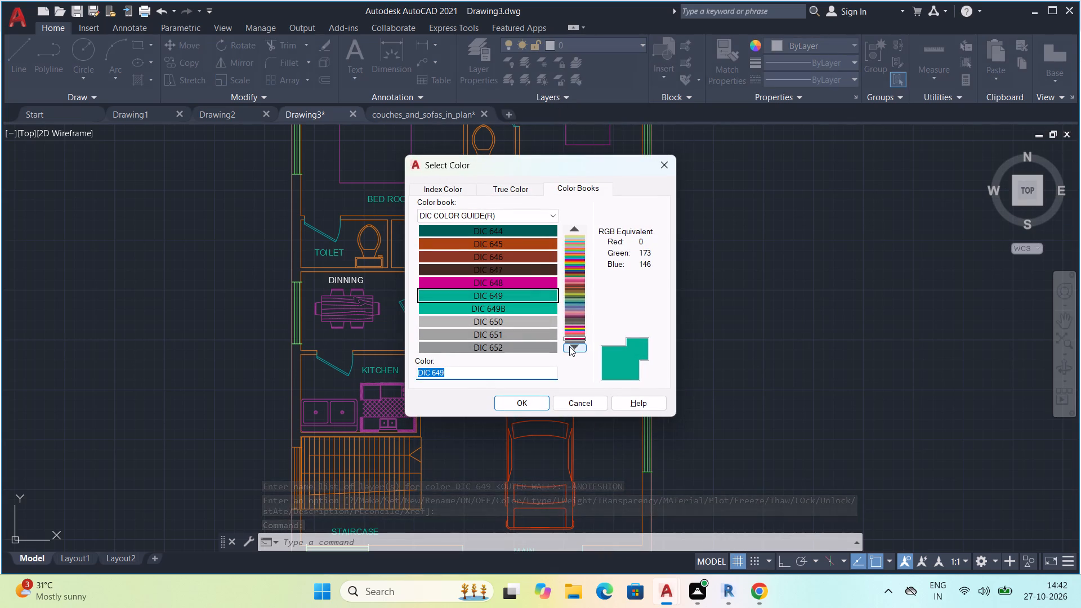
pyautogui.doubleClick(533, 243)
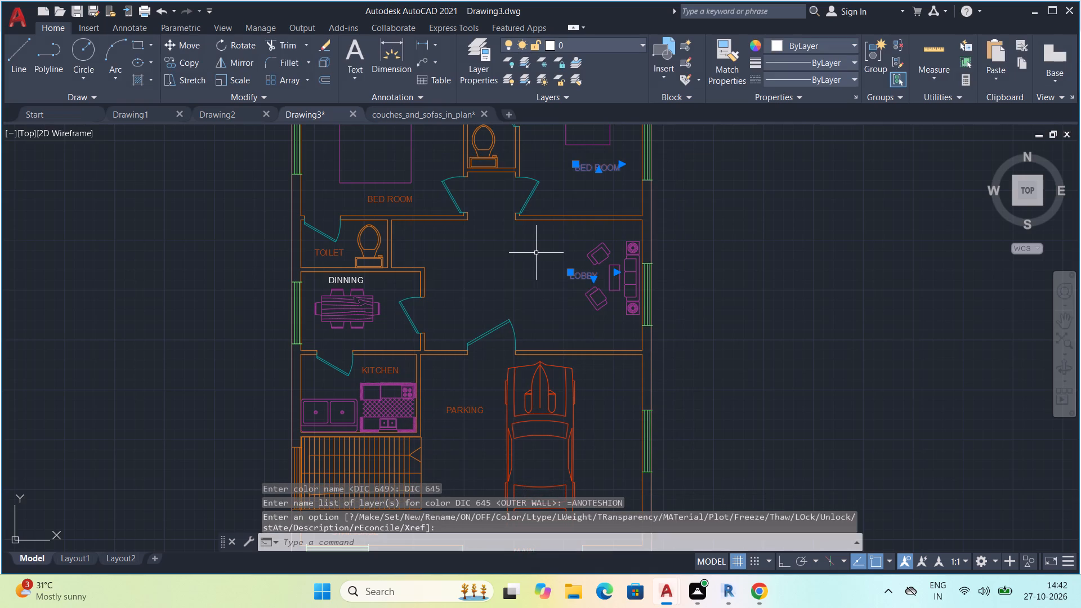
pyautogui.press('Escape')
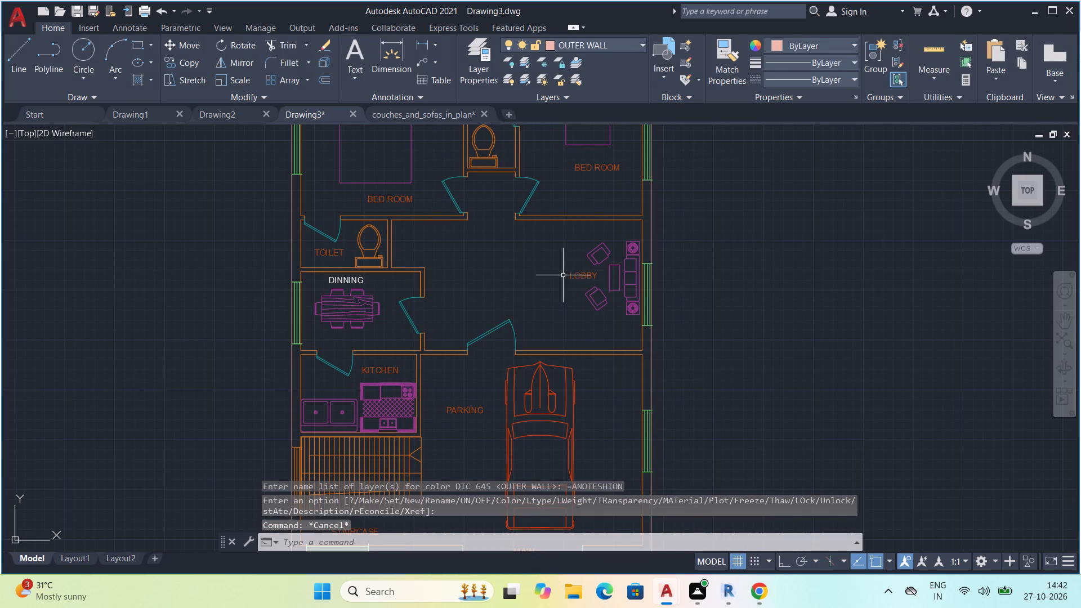
# With the LOBBY label selected, set the ANOTESHION layer's color to DIC 481 and clear the selection.
pyautogui.click(577, 275)
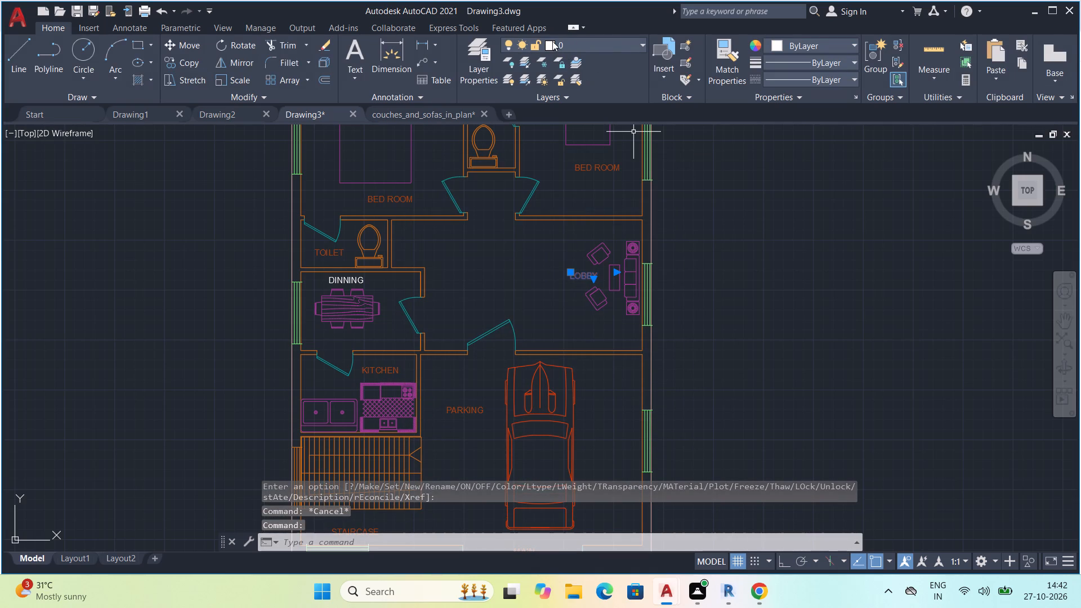
pyautogui.click(552, 41)
pyautogui.click(557, 76)
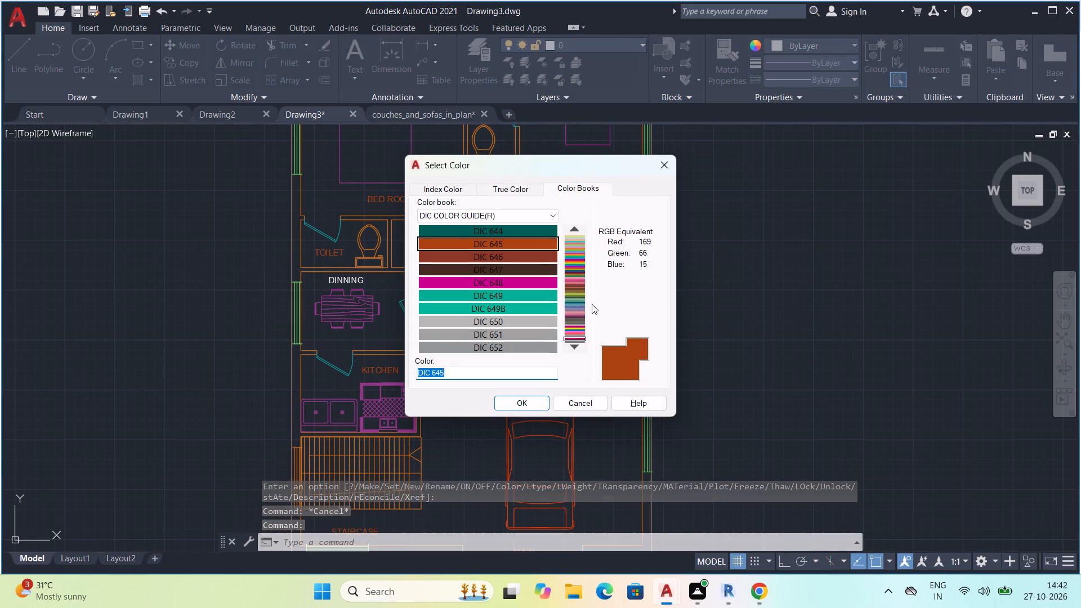
pyautogui.click(575, 343)
pyautogui.click(570, 330)
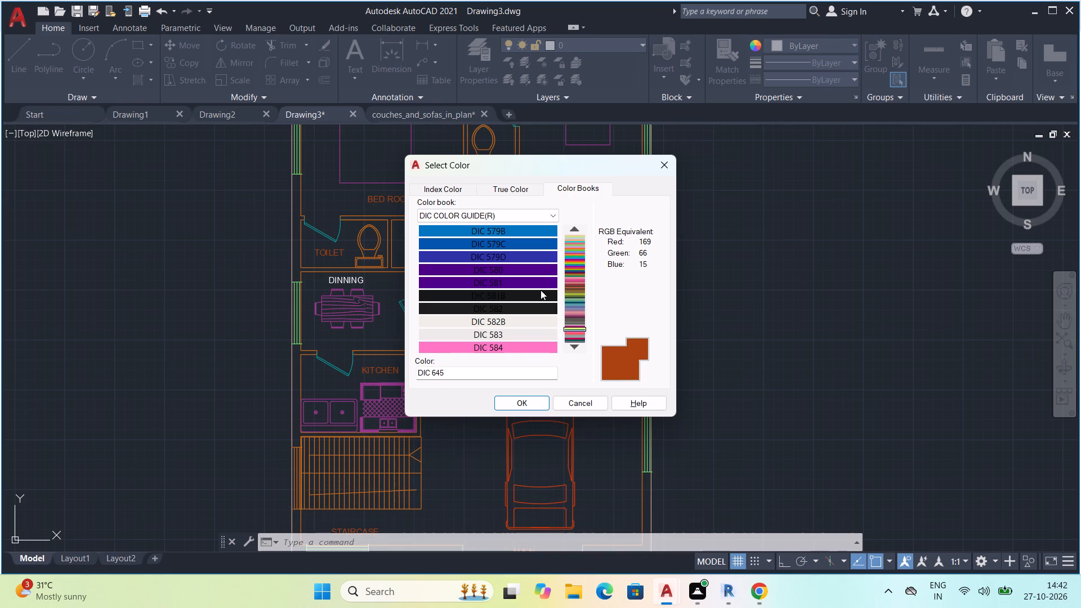
pyautogui.click(540, 283)
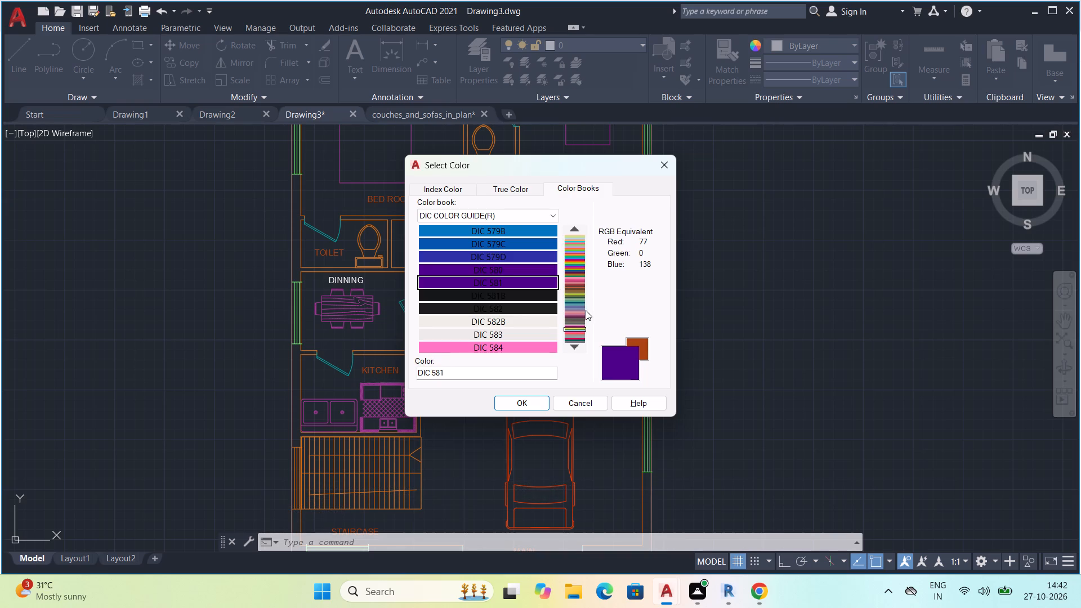
pyautogui.click(576, 318)
pyautogui.click(576, 314)
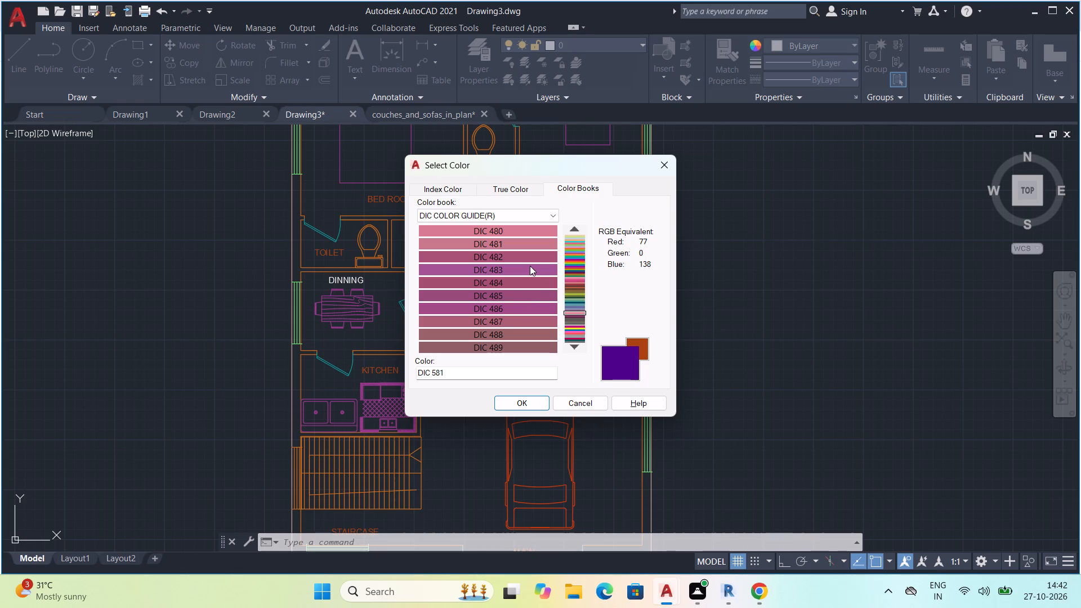
pyautogui.click(517, 323)
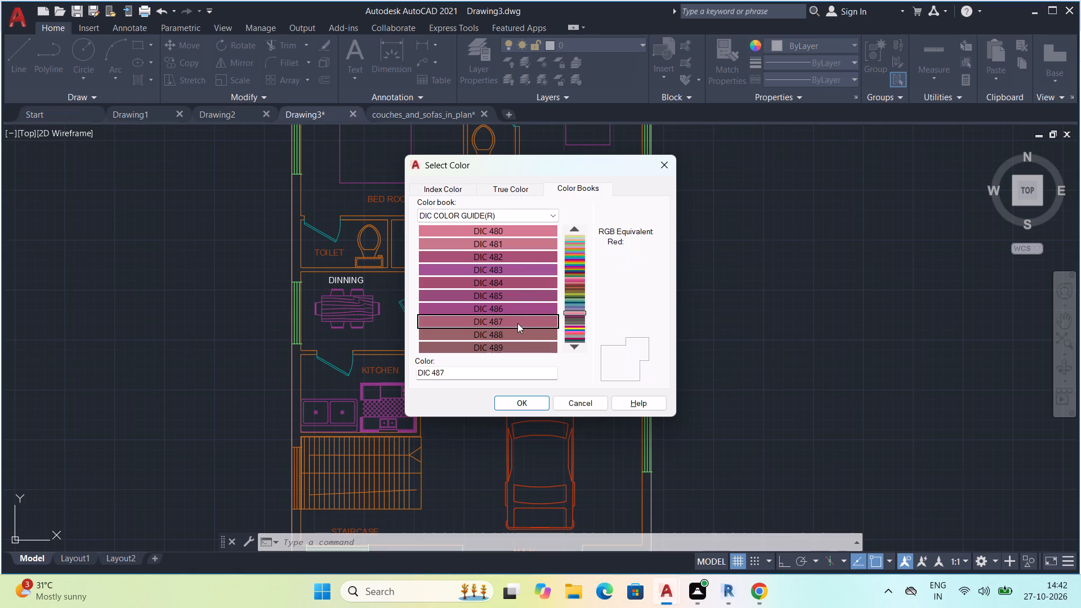
pyautogui.click(520, 243)
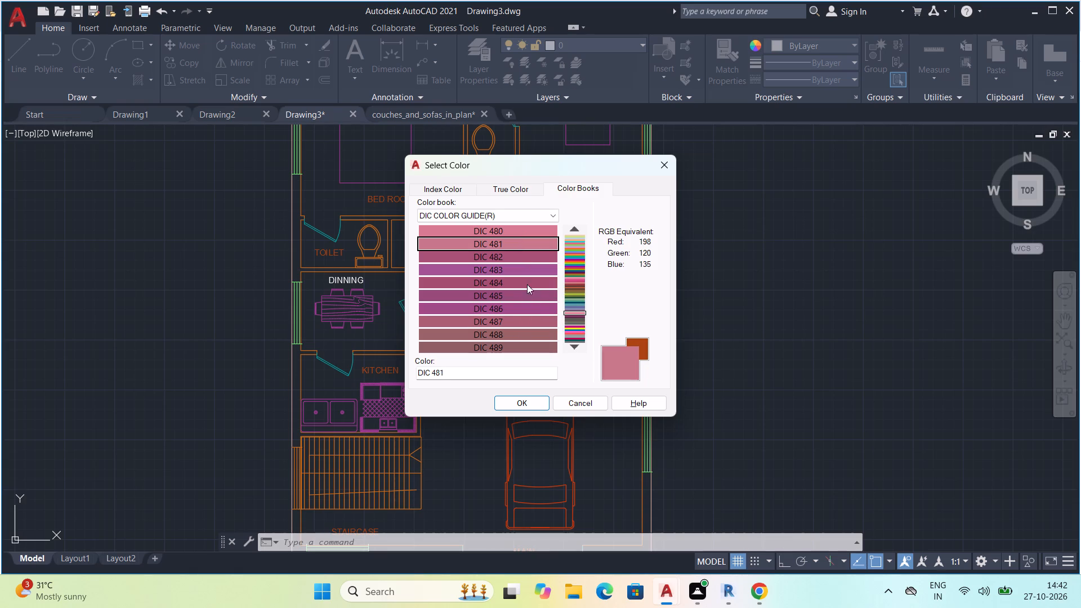
pyautogui.click(521, 398)
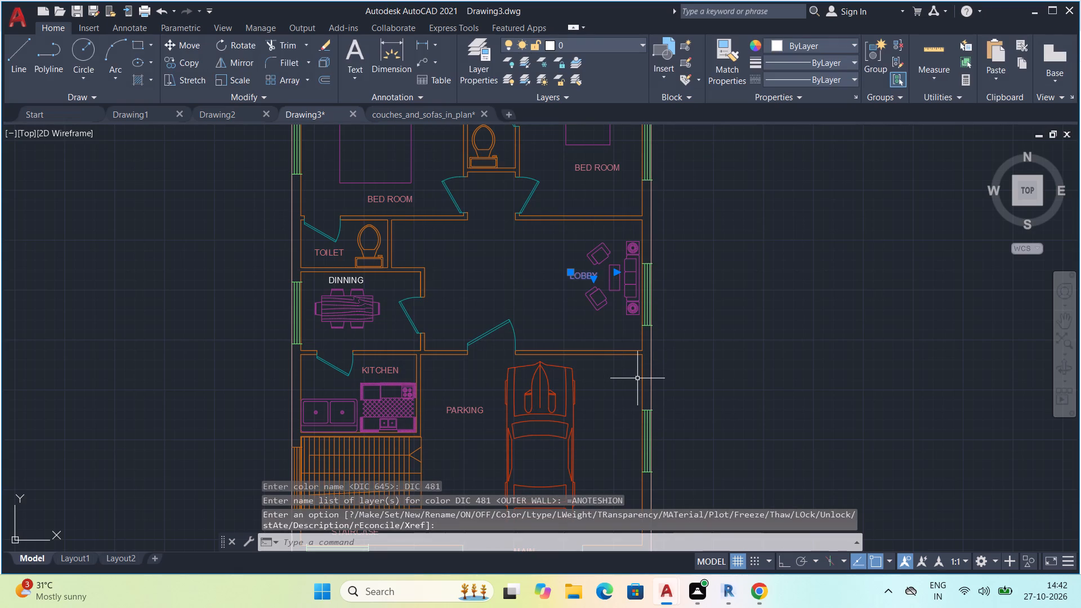
pyautogui.press('Escape')
# Select the door between lobby and parking, the dining room's lobby door, and the door between dining room and kitchen.
pyautogui.scroll(-1, 771, 309)
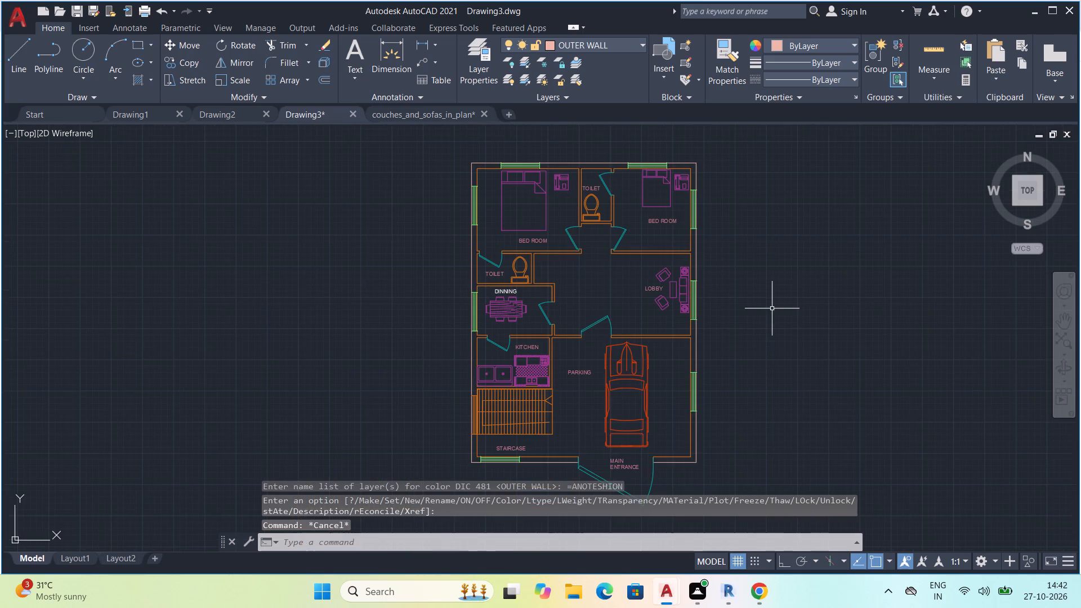
pyautogui.moveTo(772, 309); pyautogui.dragTo(761, 310, button='middle')
pyautogui.scroll(-1, 754, 303)
pyautogui.moveTo(776, 337); pyautogui.dragTo(744, 320, button='middle')
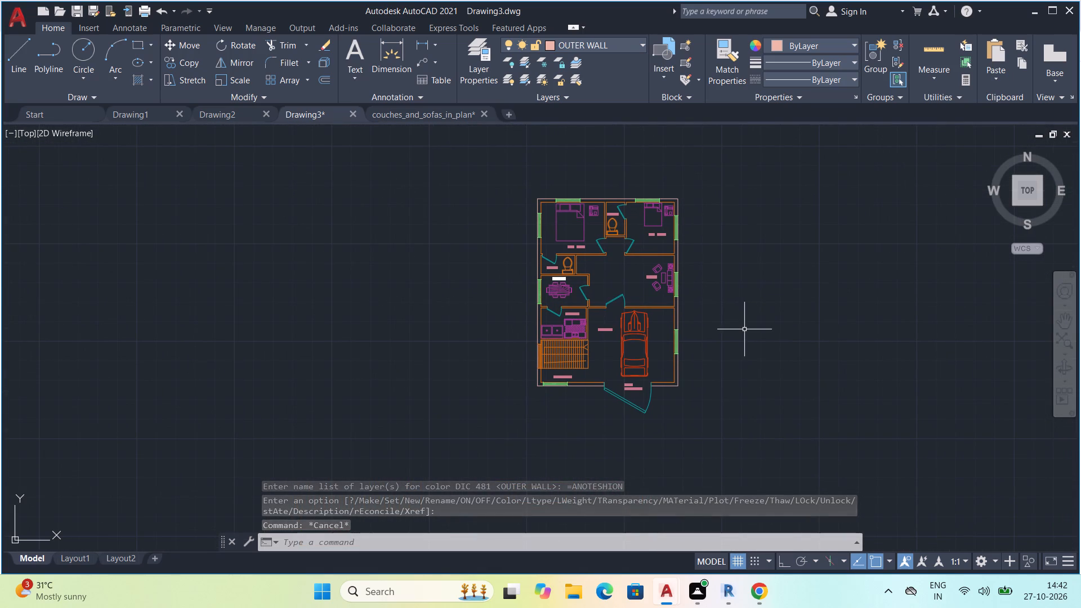
pyautogui.click(622, 298)
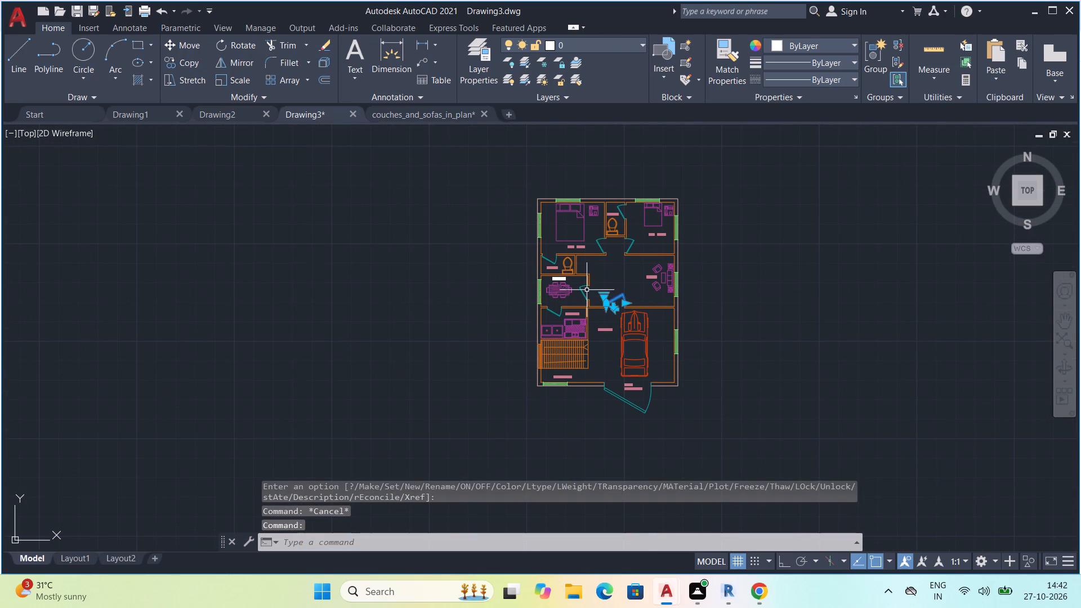
pyautogui.click(586, 296)
pyautogui.click(559, 318)
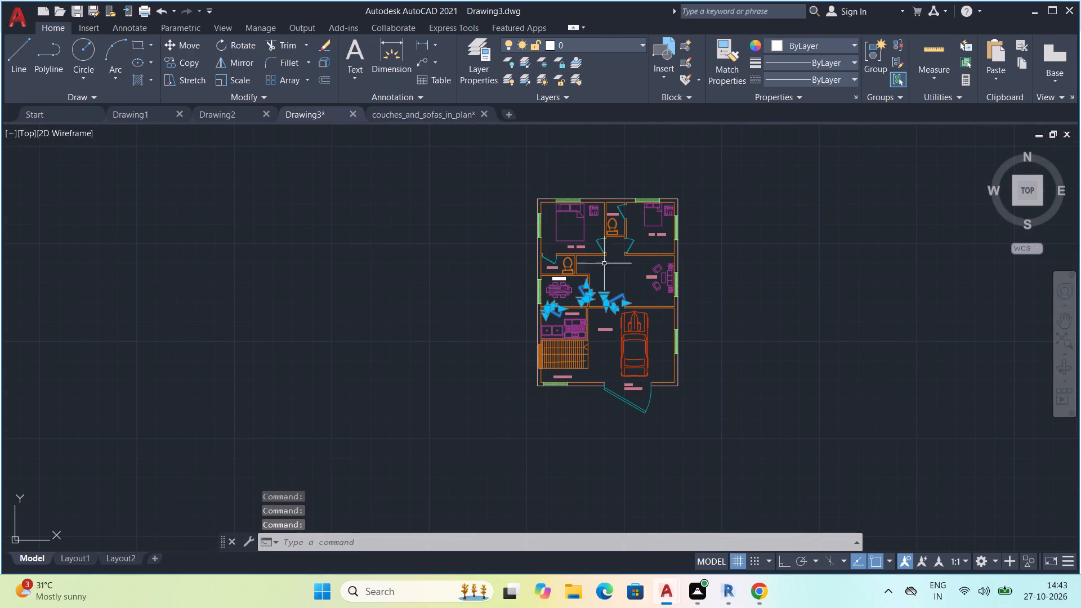
# Add both bedroom doors facing the lobby passage and the door of the toilet above the dining room to the selection.
pyautogui.scroll(4, 609, 248)
pyautogui.click(553, 248)
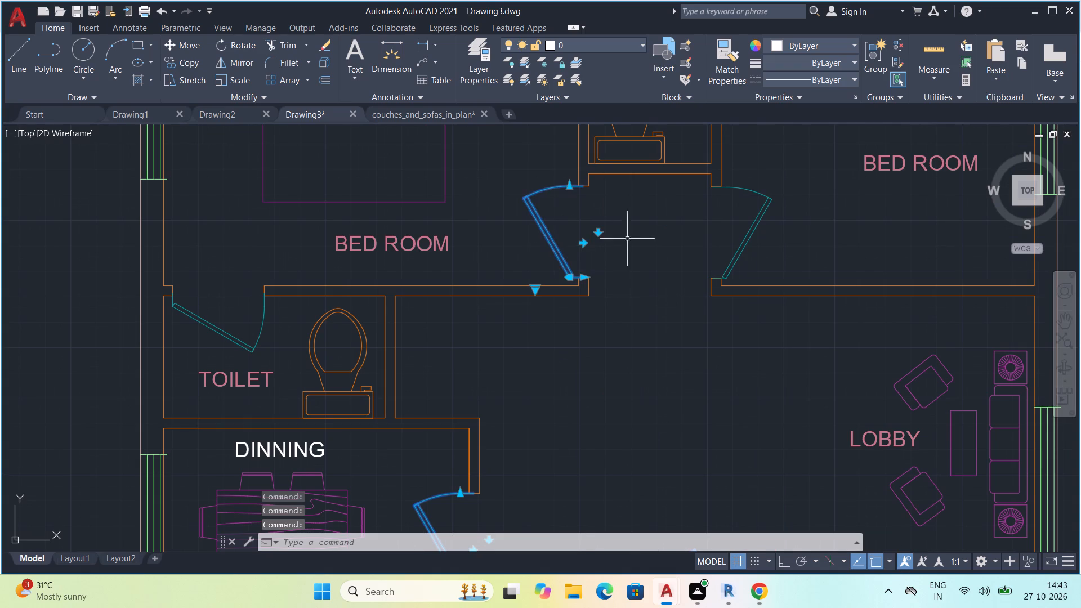
pyautogui.moveTo(747, 259); pyautogui.dragTo(748, 265)
pyautogui.click(731, 258)
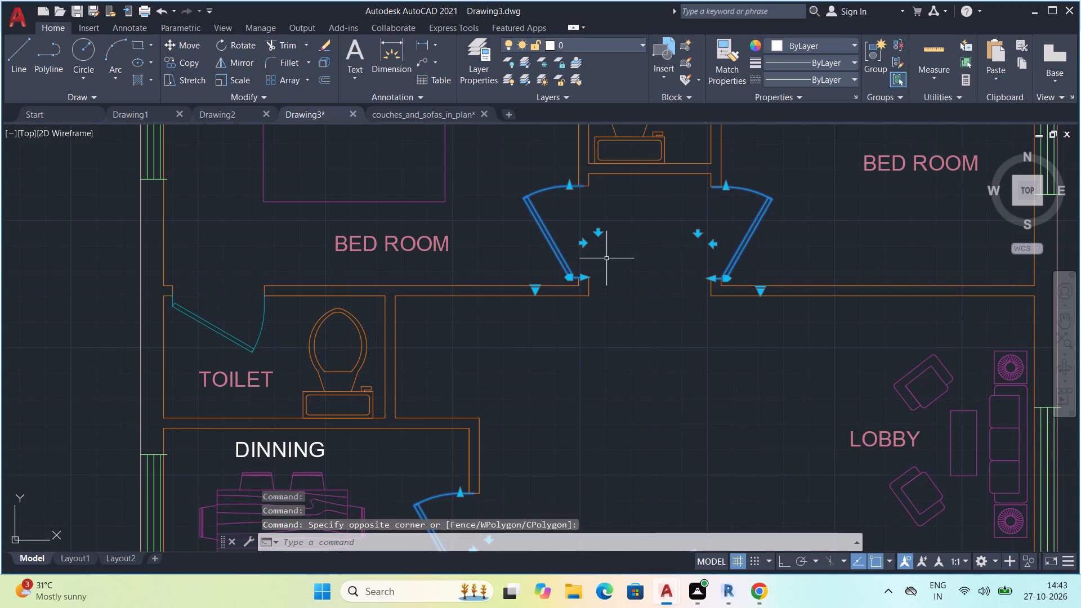
pyautogui.doubleClick(233, 337)
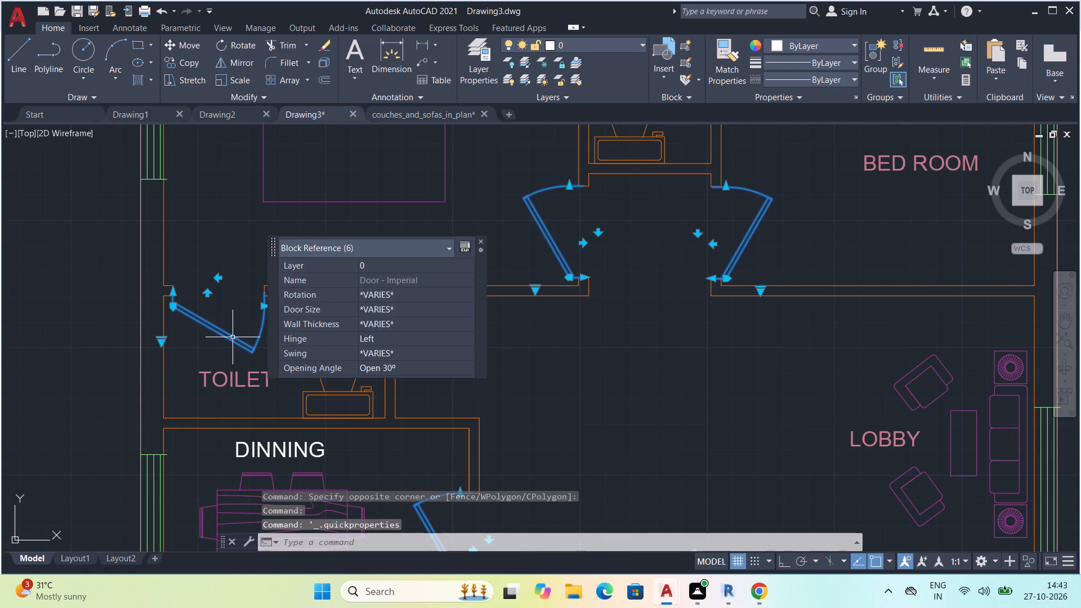
pyautogui.scroll(-3, 319, 338)
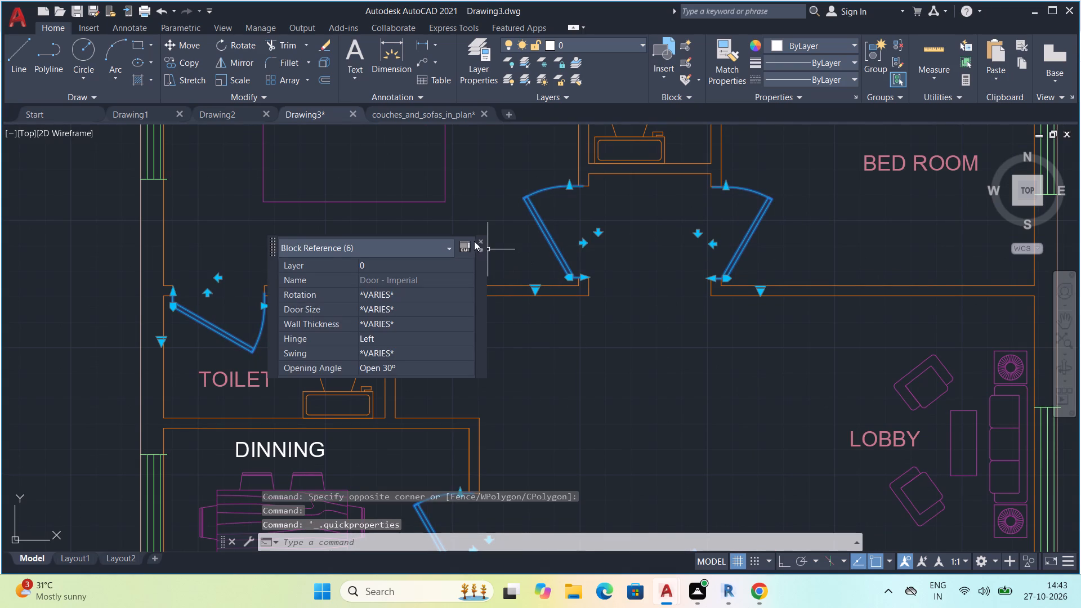
pyautogui.click(479, 240)
# Add the door of the toilet between the two bedrooms and the main entrance door to the selection.
pyautogui.scroll(-2, 547, 242)
pyautogui.moveTo(658, 211); pyautogui.dragTo(654, 312, button='middle')
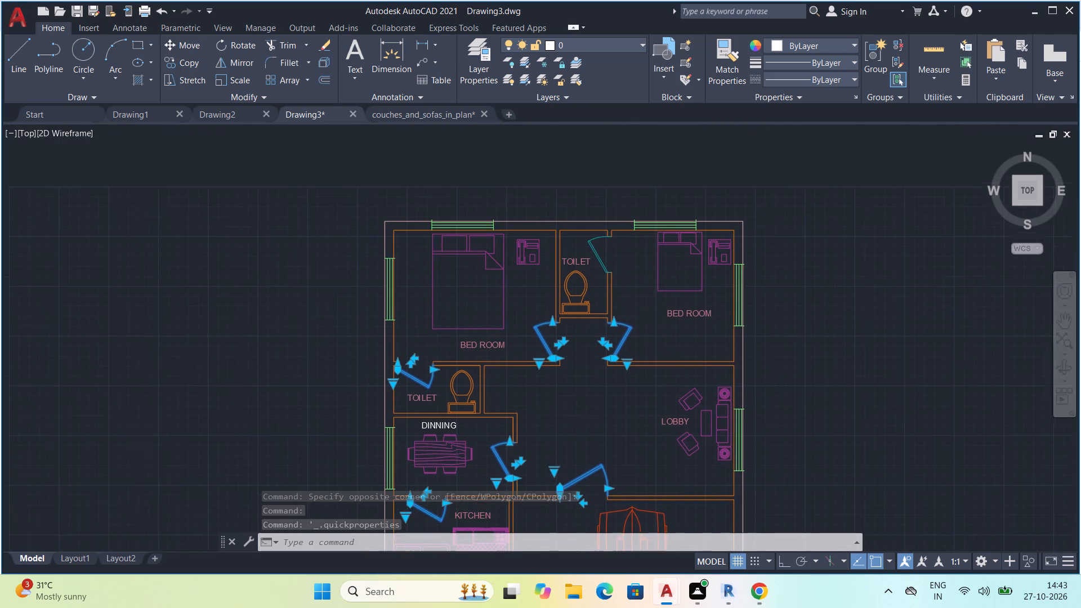
pyautogui.scroll(3, 639, 270)
pyautogui.click(488, 231)
pyautogui.scroll(-3, 535, 231)
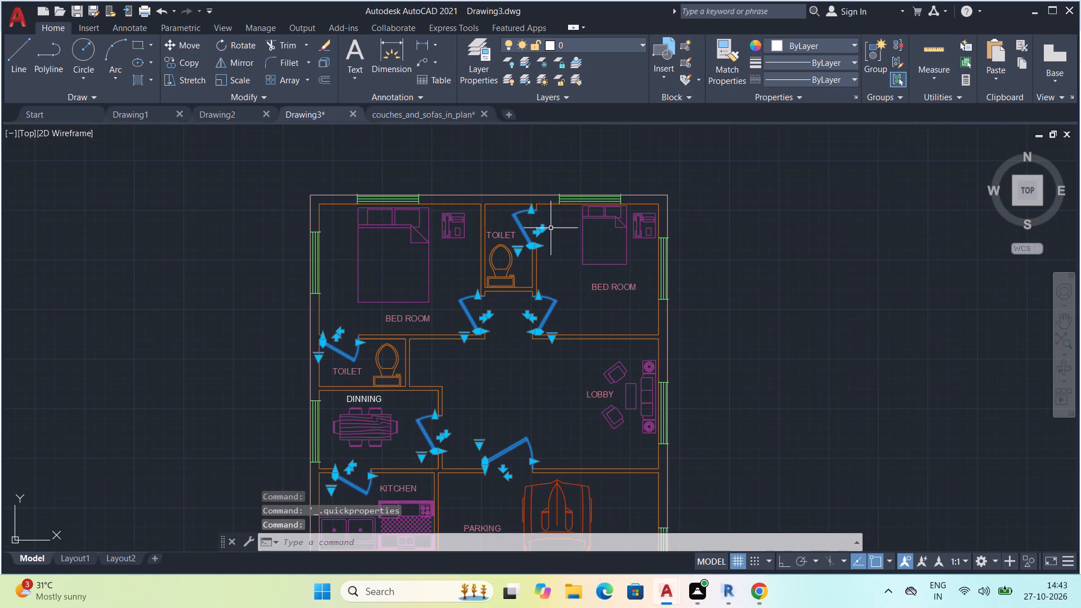
pyautogui.moveTo(569, 319); pyautogui.dragTo(561, 216, button='middle')
pyautogui.moveTo(486, 469); pyautogui.dragTo(491, 463, button='middle')
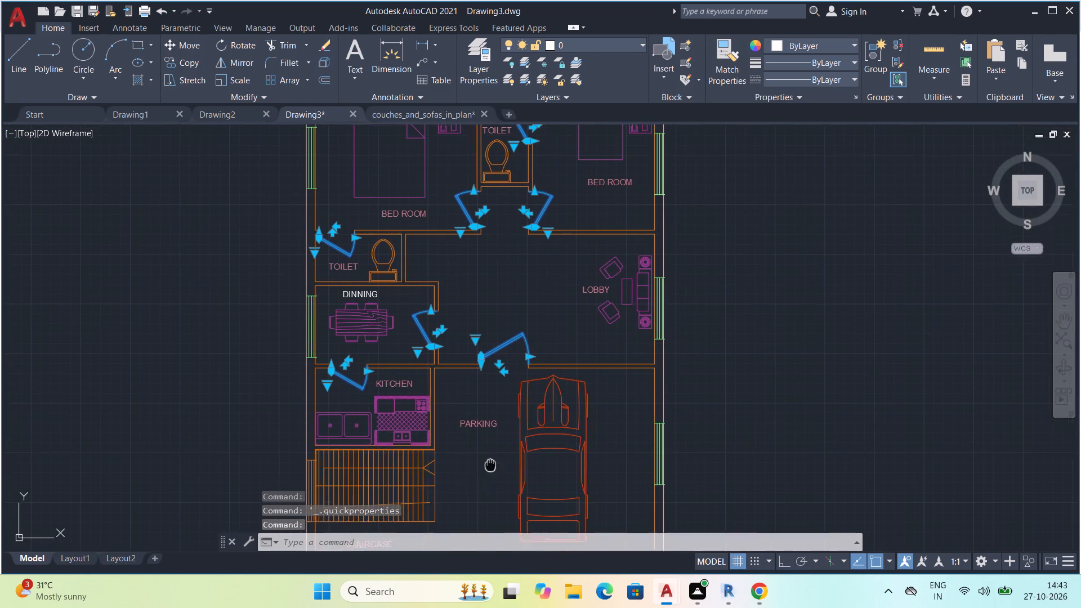
pyautogui.moveTo(491, 463); pyautogui.dragTo(531, 284, button='middle')
pyautogui.click(572, 423)
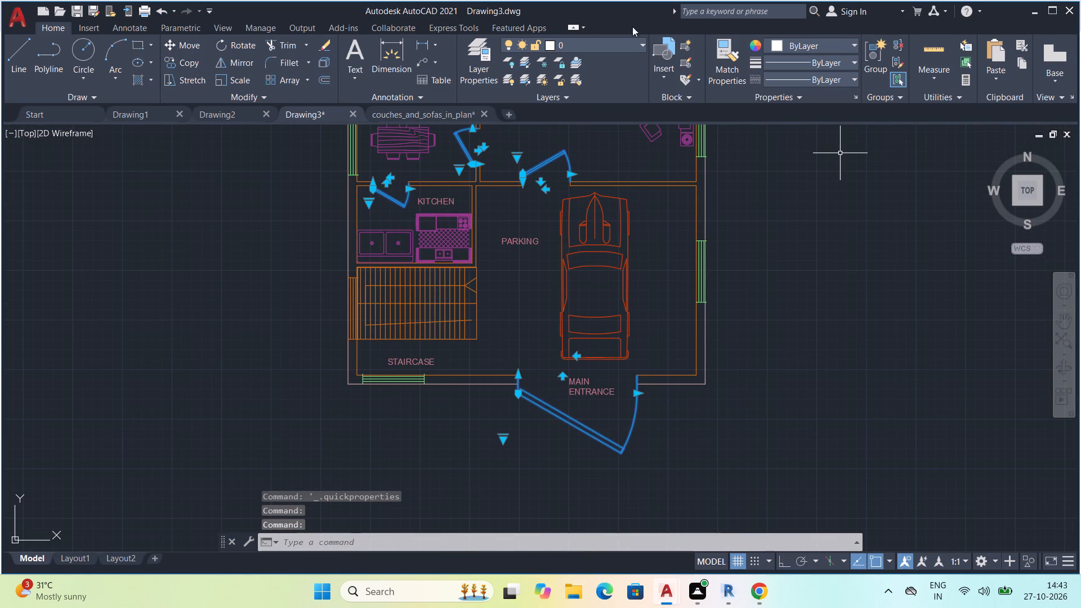
# With all the doors selected, set the DOOR layer's color to DIC 415 from the DIC COLOR GUIDE(R) book.
pyautogui.click(647, 42)
pyautogui.click(642, 40)
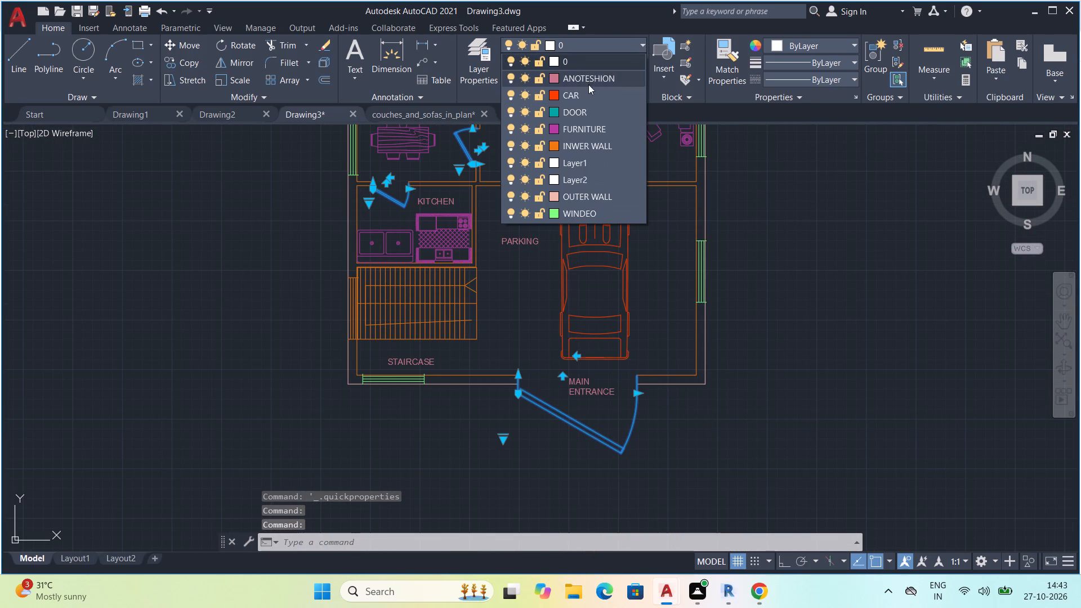
pyautogui.click(558, 110)
pyautogui.doubleClick(566, 187)
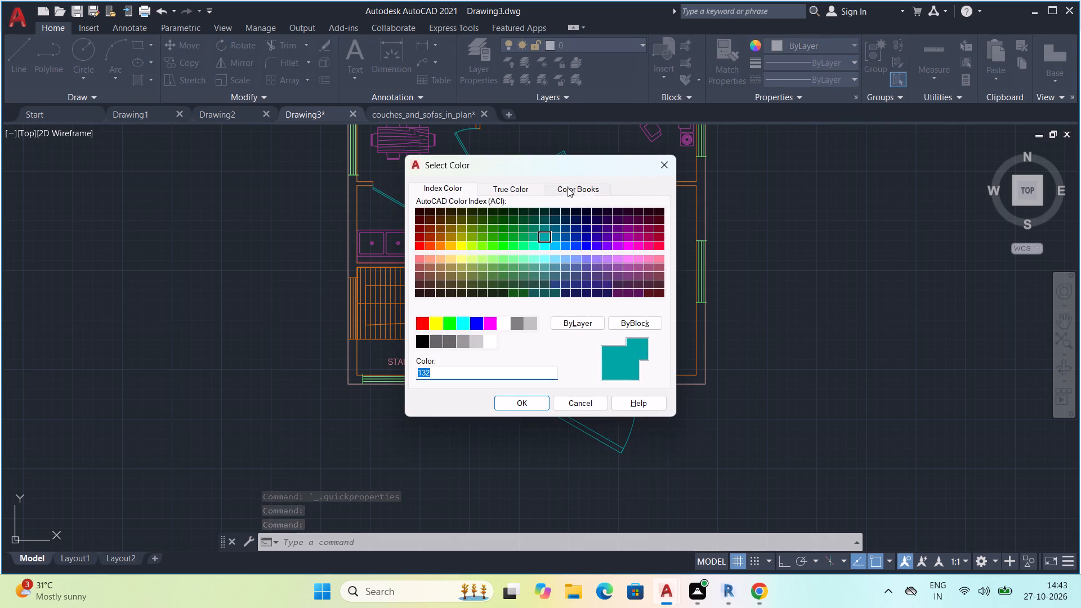
pyautogui.click(572, 274)
pyautogui.click(573, 284)
pyautogui.click(574, 292)
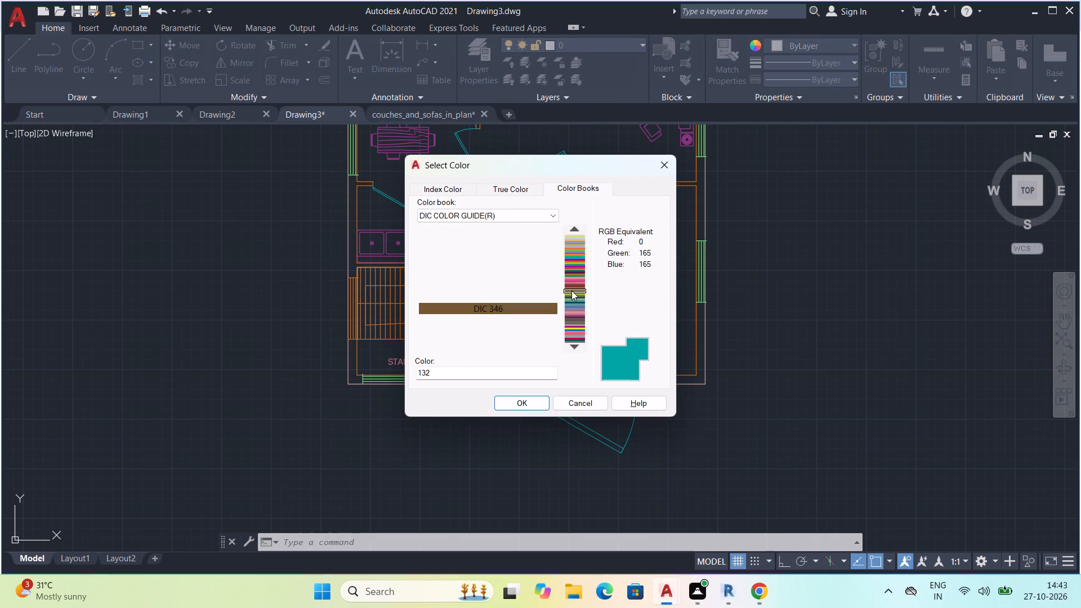
pyautogui.click(575, 297)
pyautogui.click(575, 301)
pyautogui.doubleClick(534, 296)
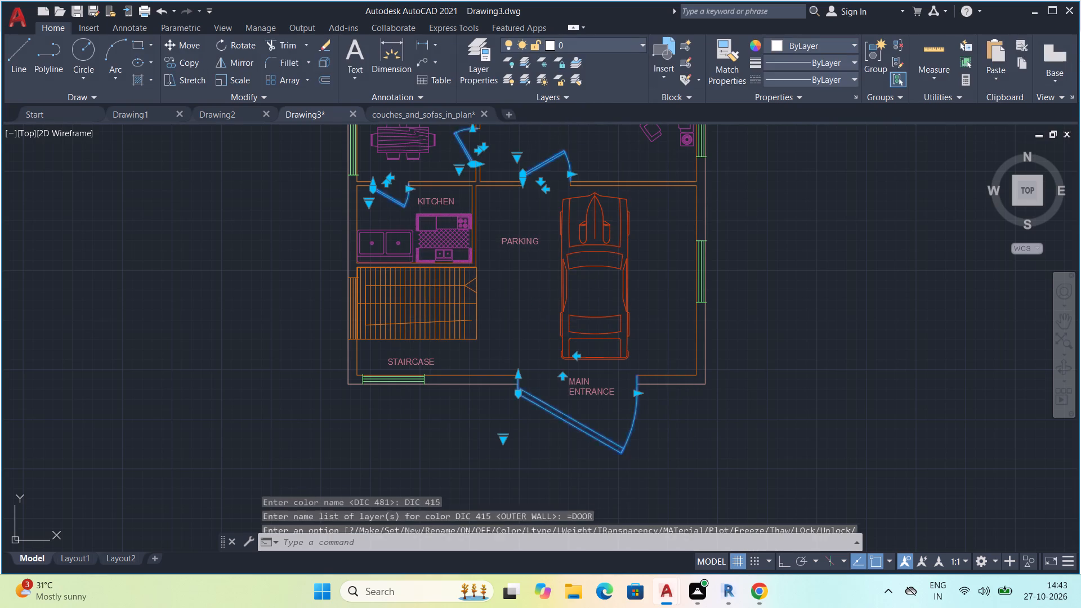
# Clear the selection of all the doors.
pyautogui.press('Escape')
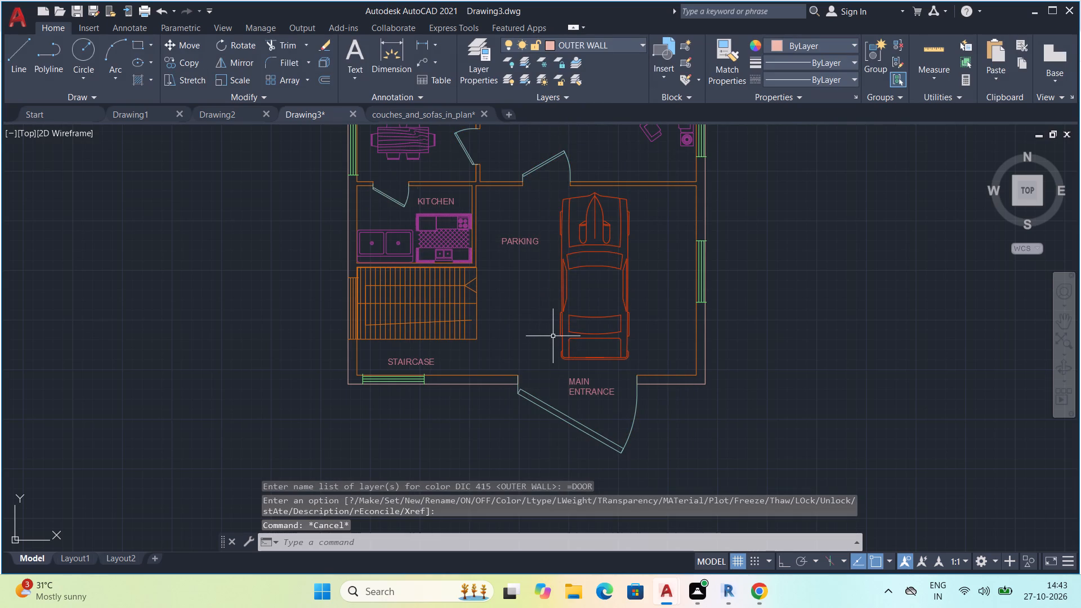
pyautogui.scroll(-1, 552, 336)
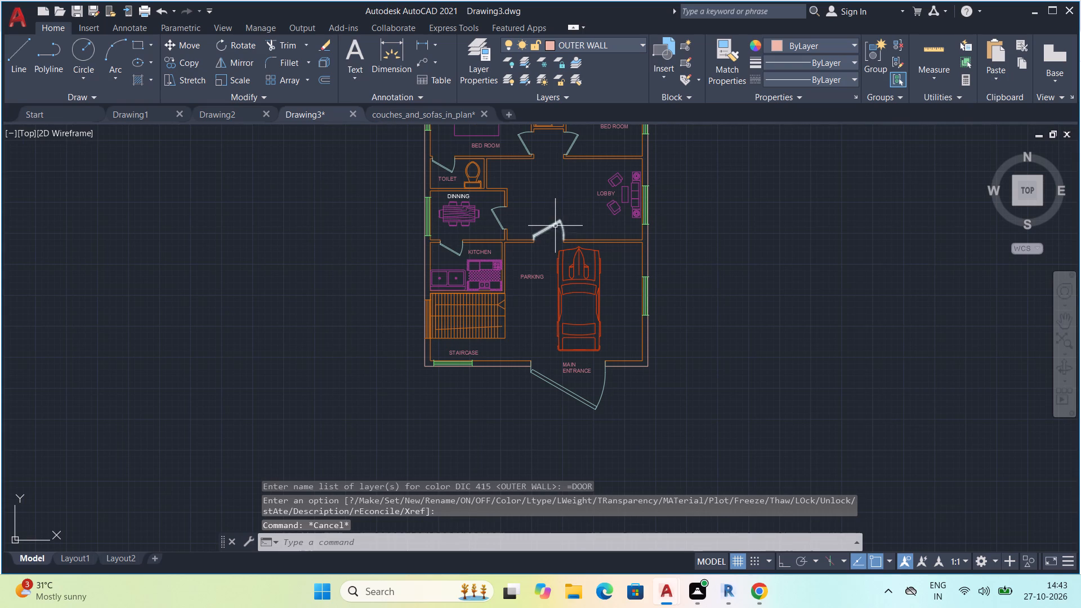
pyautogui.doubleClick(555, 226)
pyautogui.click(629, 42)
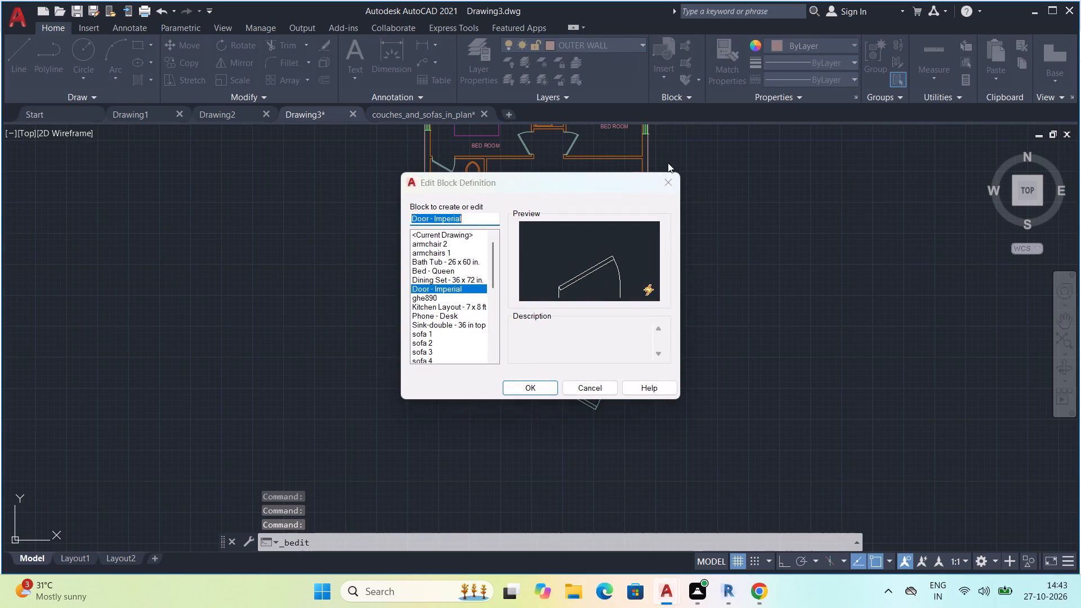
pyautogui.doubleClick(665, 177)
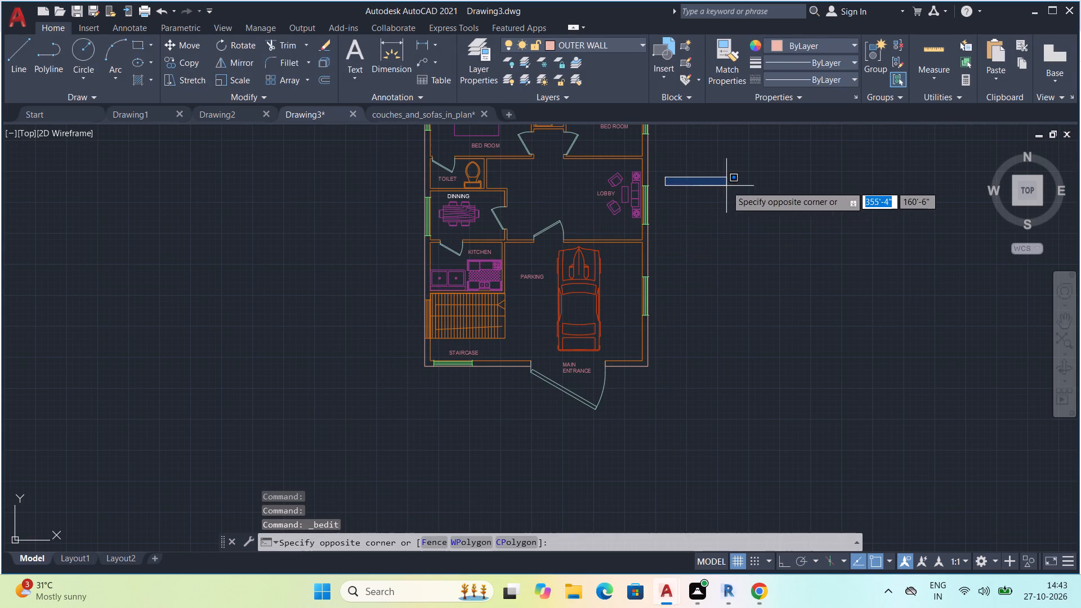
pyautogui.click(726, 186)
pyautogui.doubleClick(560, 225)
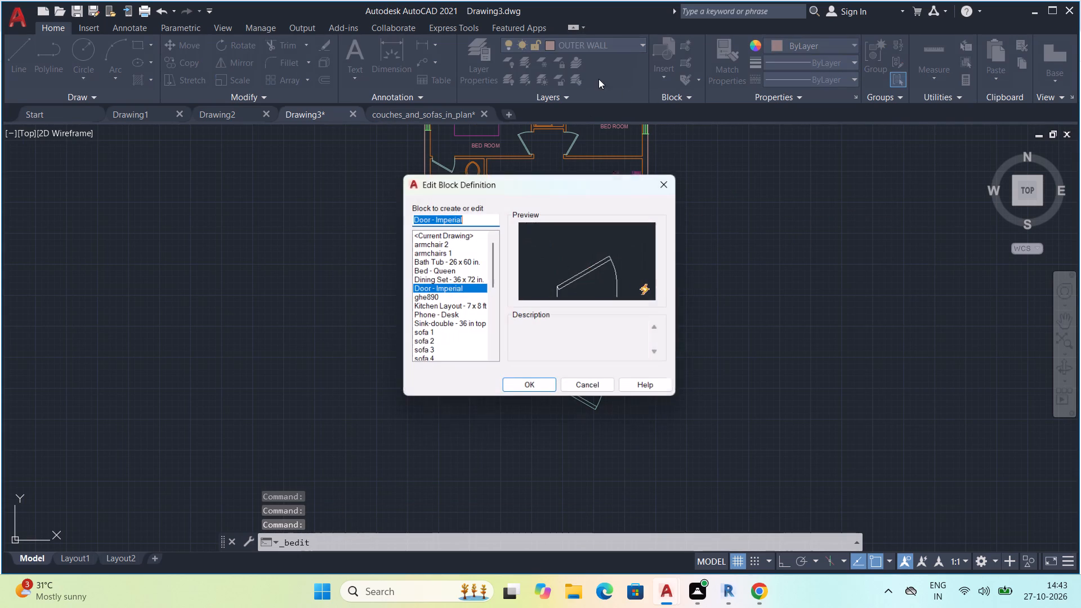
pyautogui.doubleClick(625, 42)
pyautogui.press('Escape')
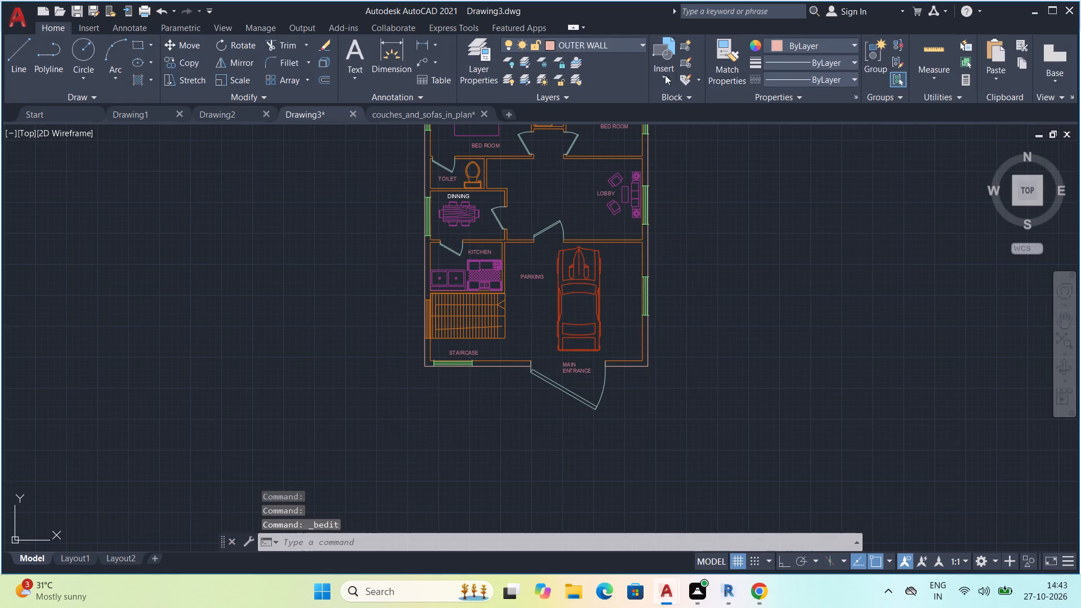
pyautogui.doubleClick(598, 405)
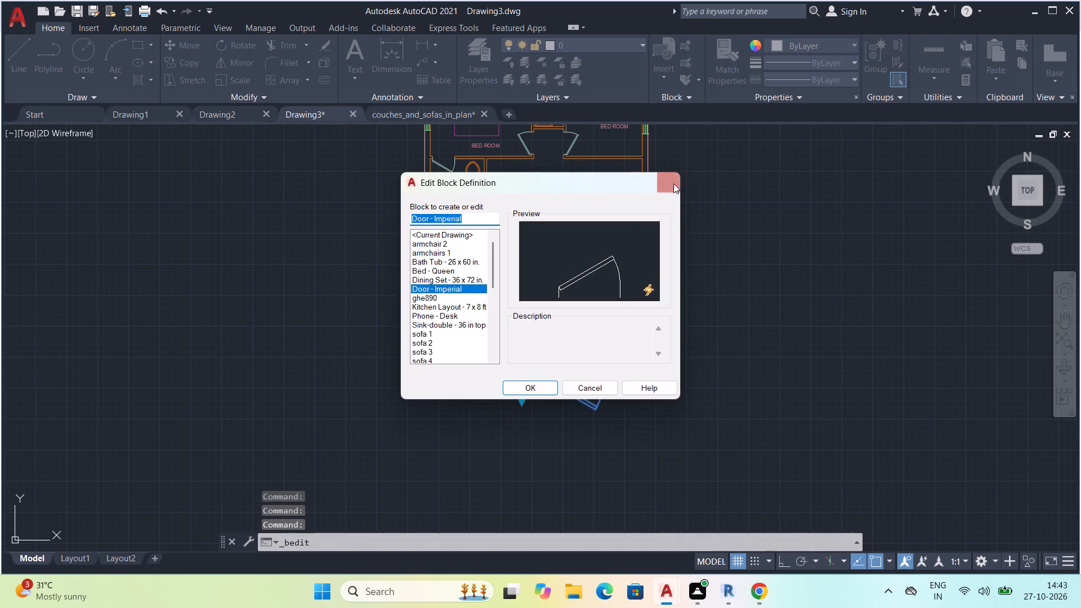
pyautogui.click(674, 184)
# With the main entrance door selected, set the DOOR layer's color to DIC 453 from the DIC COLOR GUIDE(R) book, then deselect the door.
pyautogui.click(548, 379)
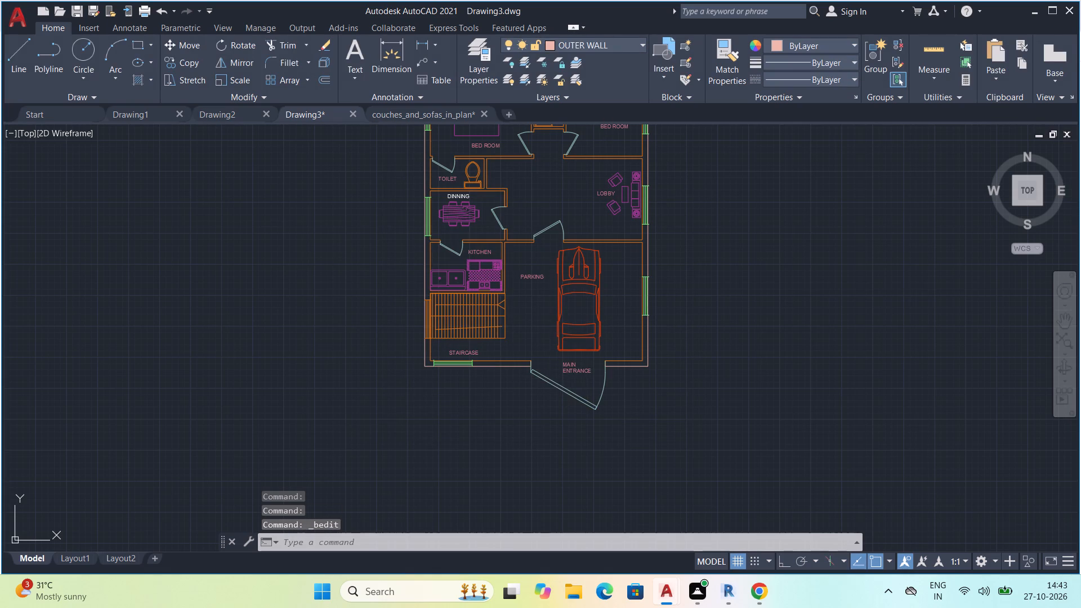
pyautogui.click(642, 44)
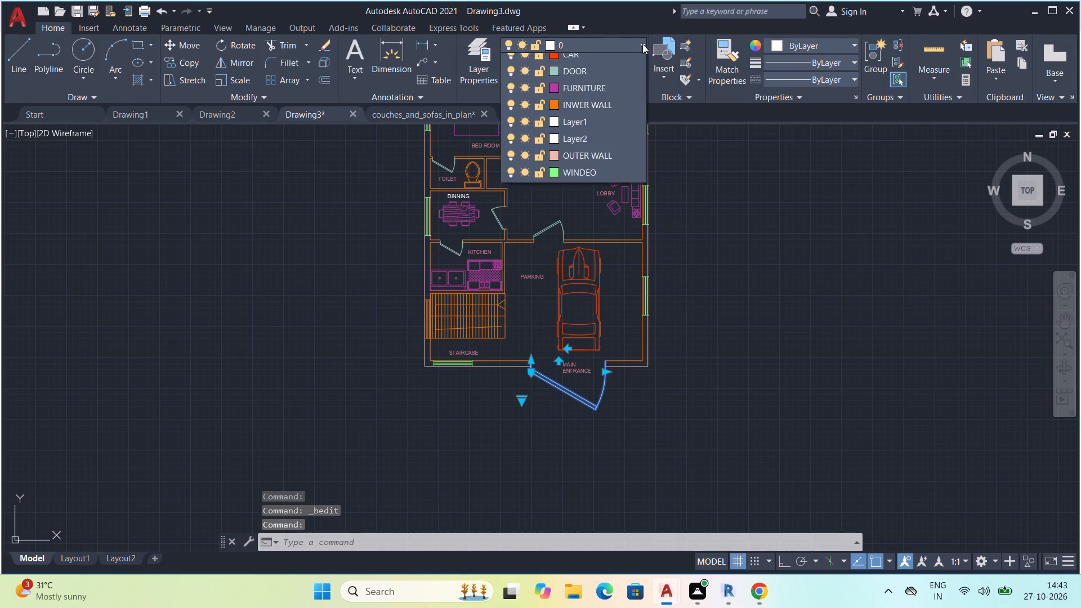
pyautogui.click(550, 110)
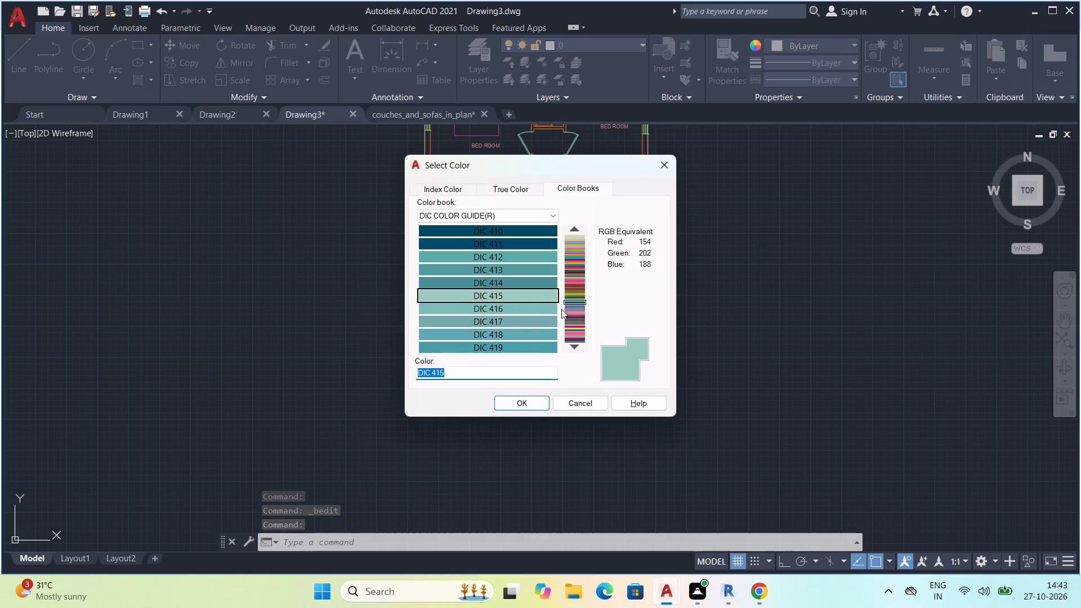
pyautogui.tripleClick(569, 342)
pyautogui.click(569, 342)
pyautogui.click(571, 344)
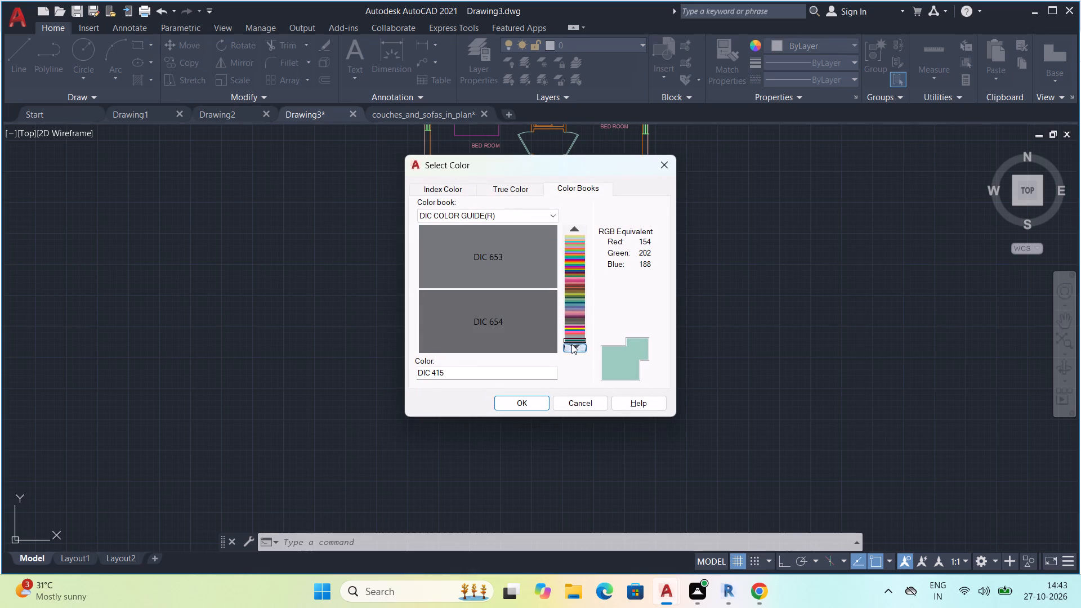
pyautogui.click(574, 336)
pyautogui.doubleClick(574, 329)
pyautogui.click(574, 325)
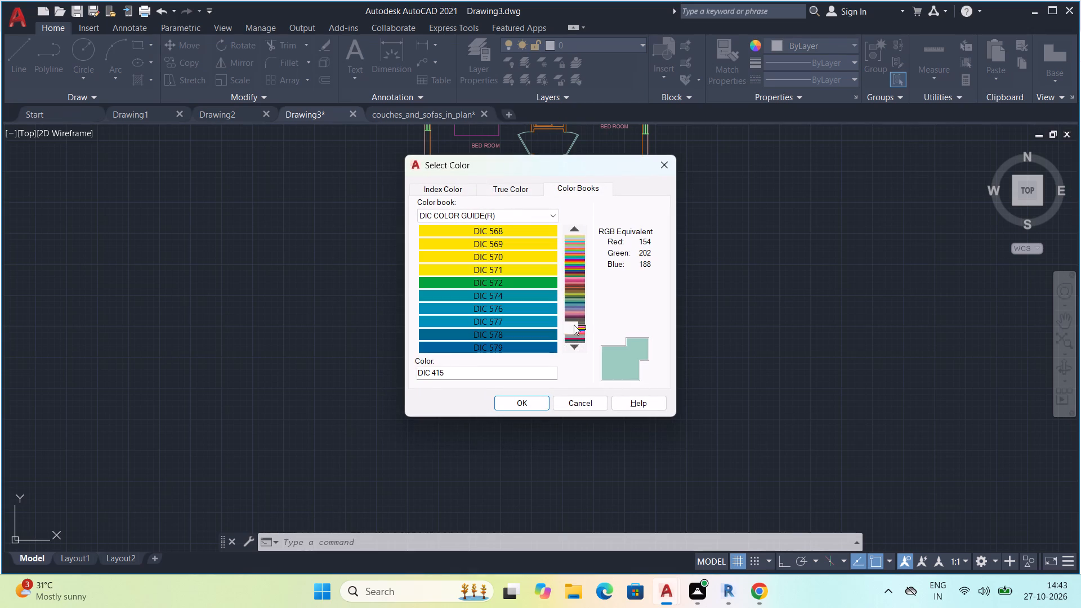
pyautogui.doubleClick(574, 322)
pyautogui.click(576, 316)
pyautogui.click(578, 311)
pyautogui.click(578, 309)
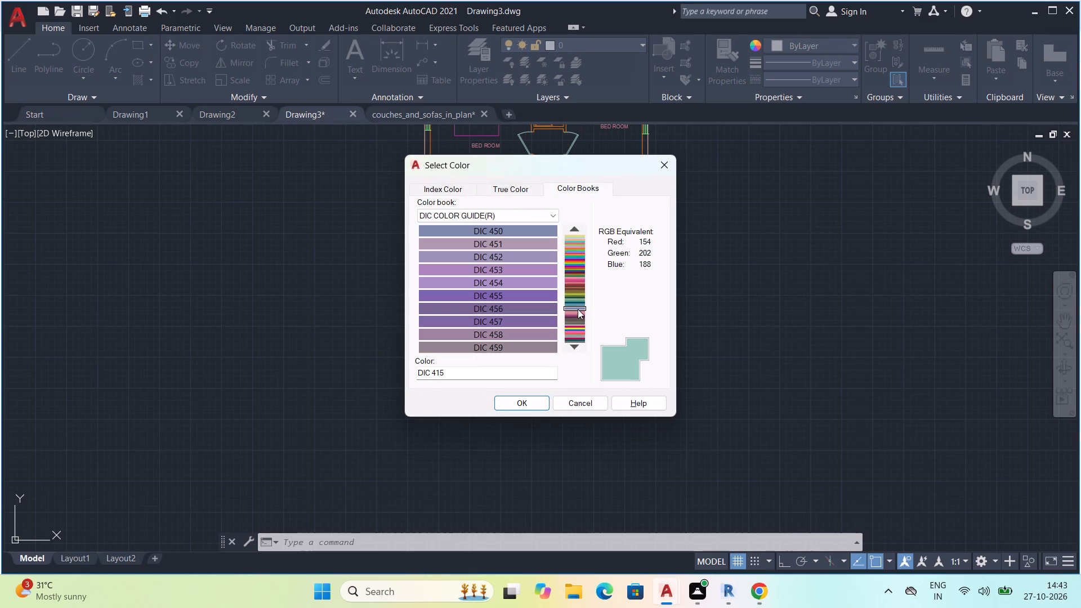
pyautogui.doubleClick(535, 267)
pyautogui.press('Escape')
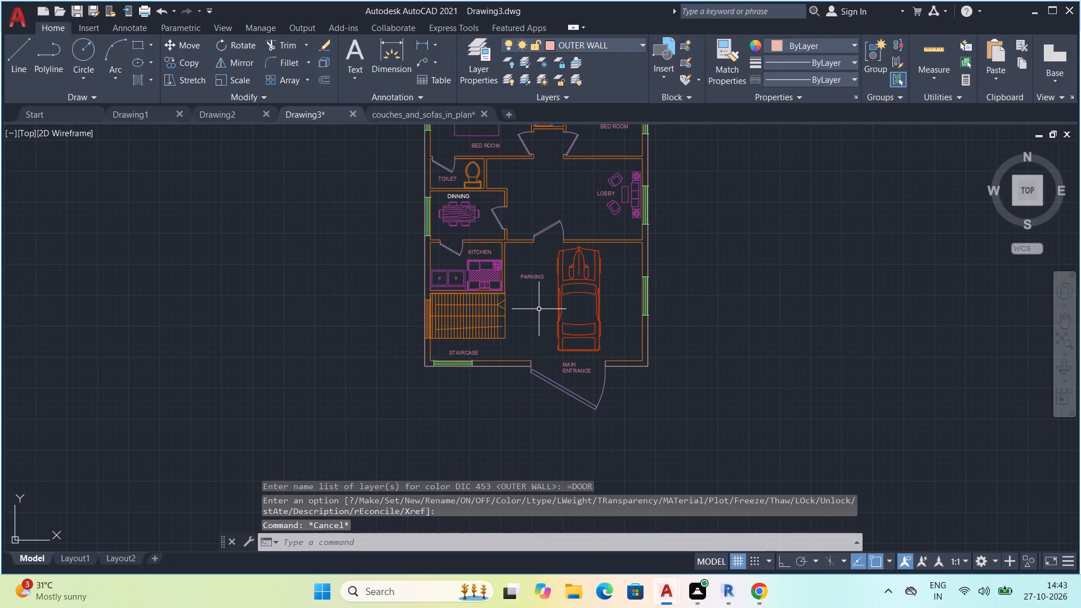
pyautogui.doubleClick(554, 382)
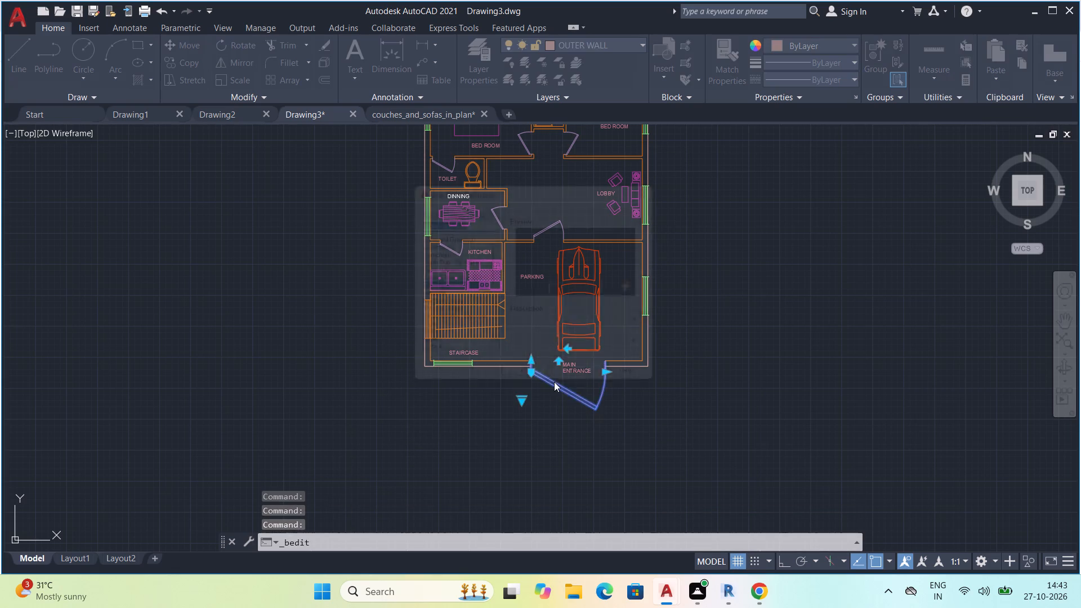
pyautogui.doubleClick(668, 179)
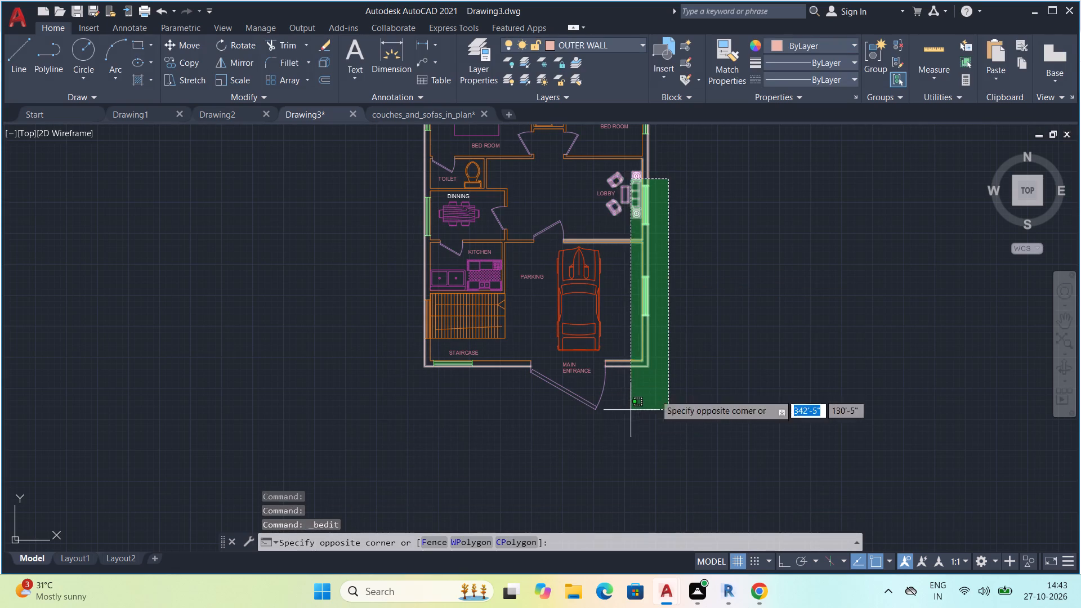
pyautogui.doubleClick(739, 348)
# With the main entrance door selected, set the DOOR layer's color to DIC 412 from the DIC COLOR GUIDE(R) book.
pyautogui.click(596, 413)
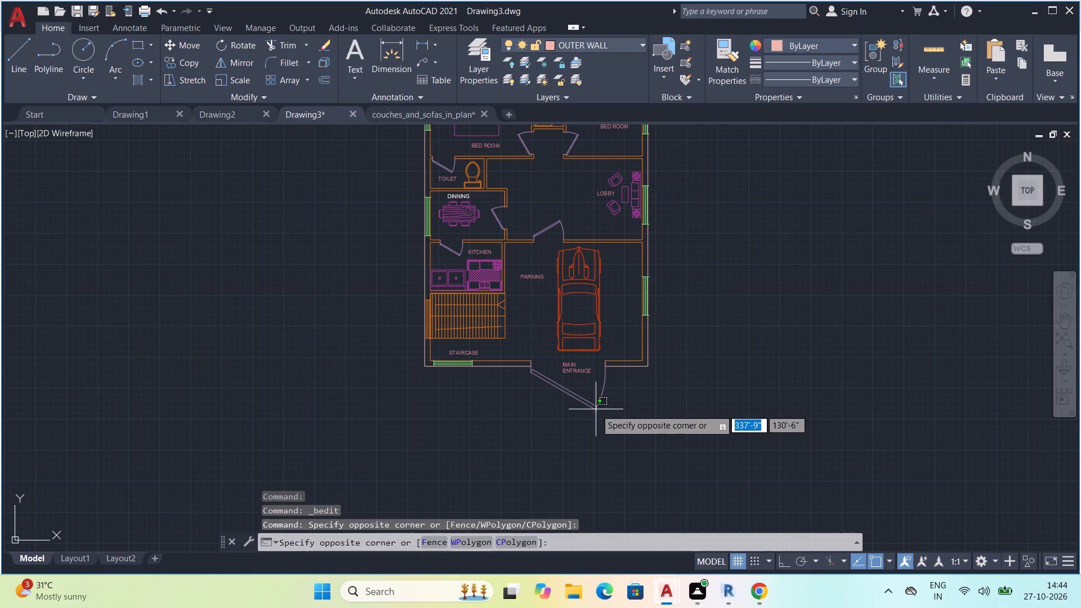
pyautogui.click(593, 407)
pyautogui.click(632, 44)
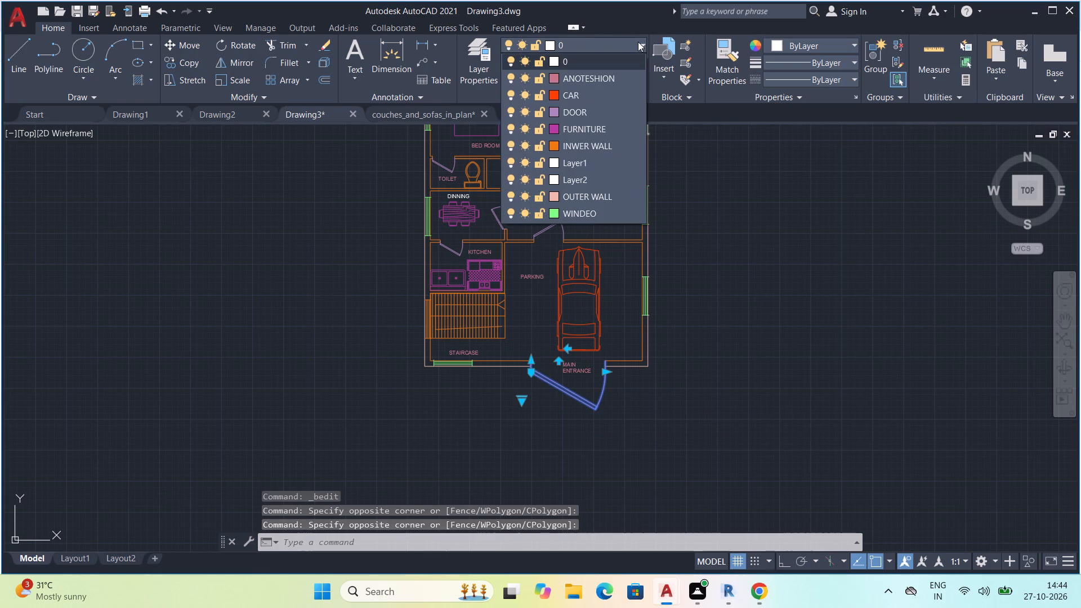
pyautogui.click(553, 109)
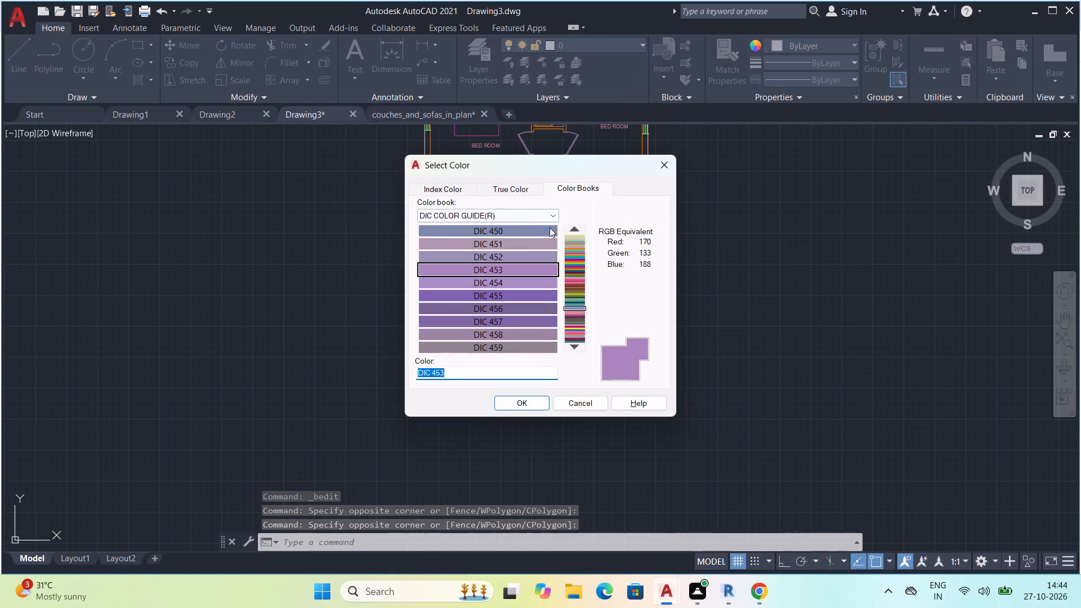
pyautogui.click(568, 231)
pyautogui.click(568, 231)
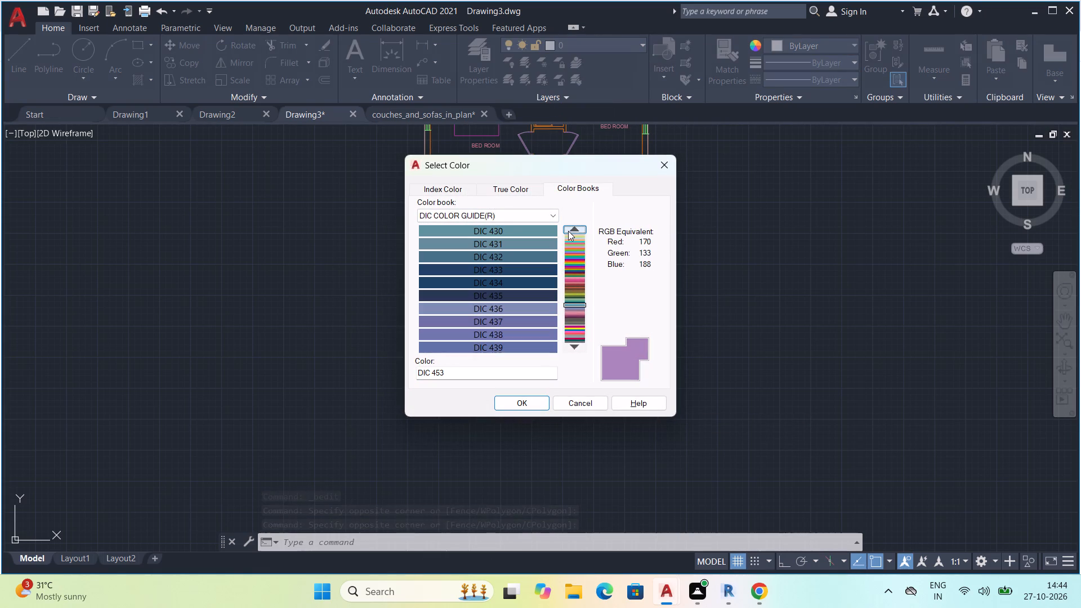
pyautogui.tripleClick(568, 231)
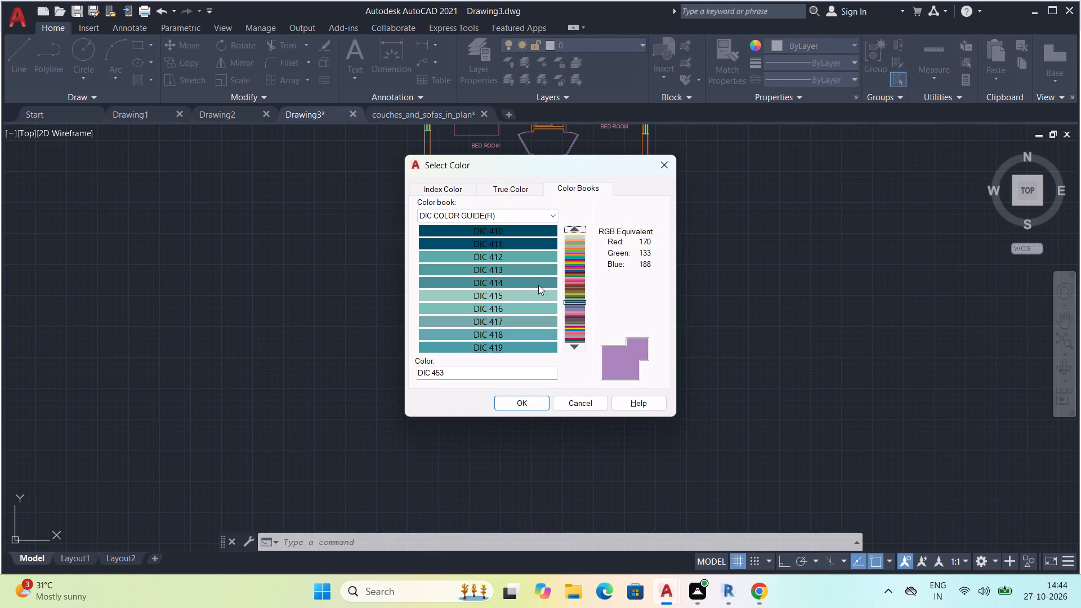
pyautogui.doubleClick(537, 256)
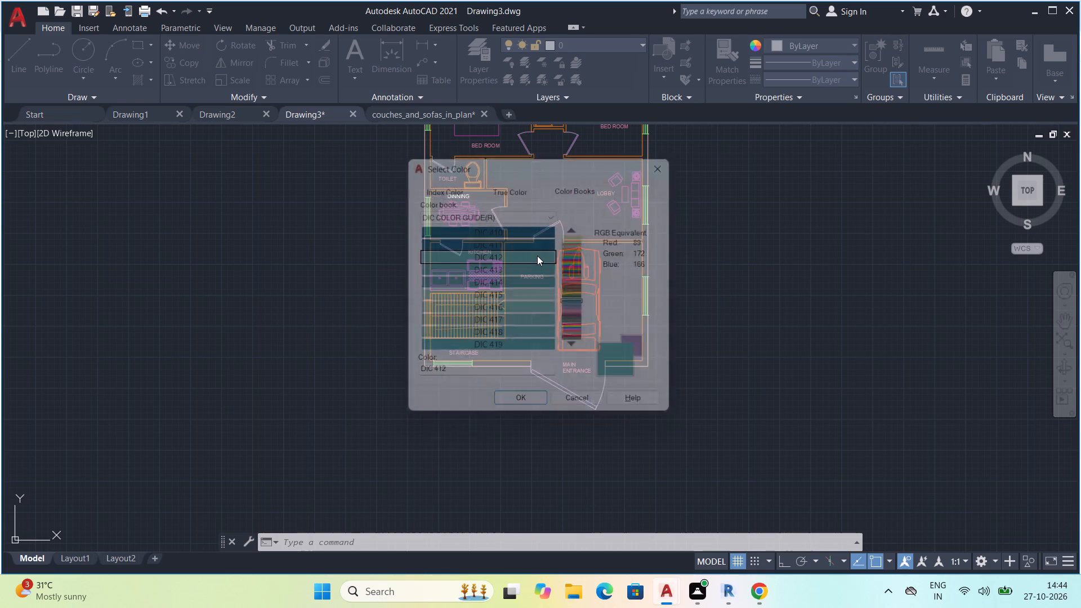
pyautogui.press('Escape')
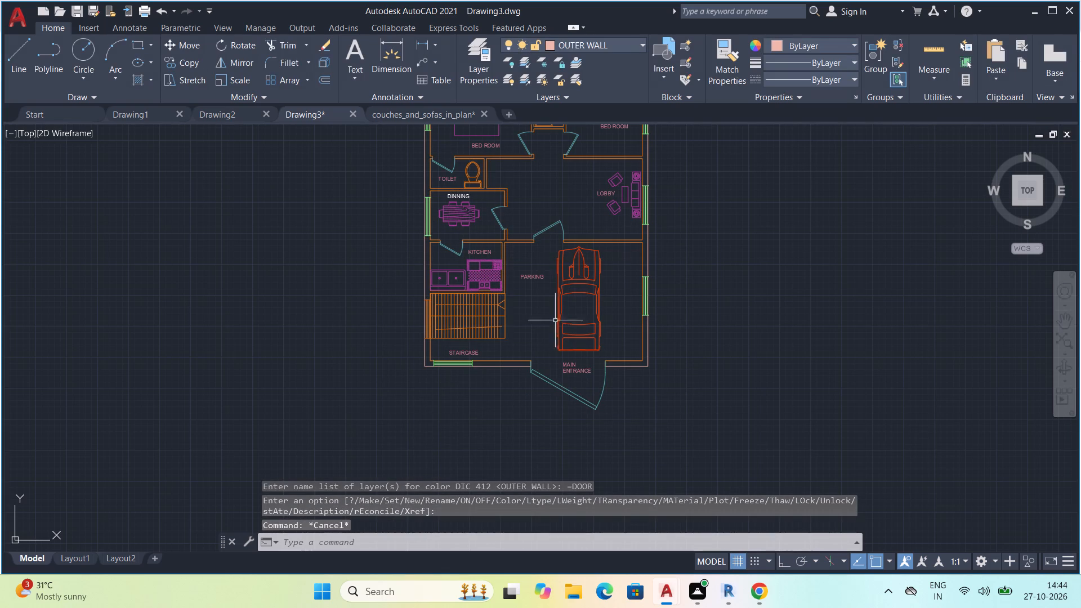
# With the main entrance door selected, set the ANOTESHION layer's color to DIC 468 from the DIC COLOR GUIDE(R) book.
pyautogui.click(589, 409)
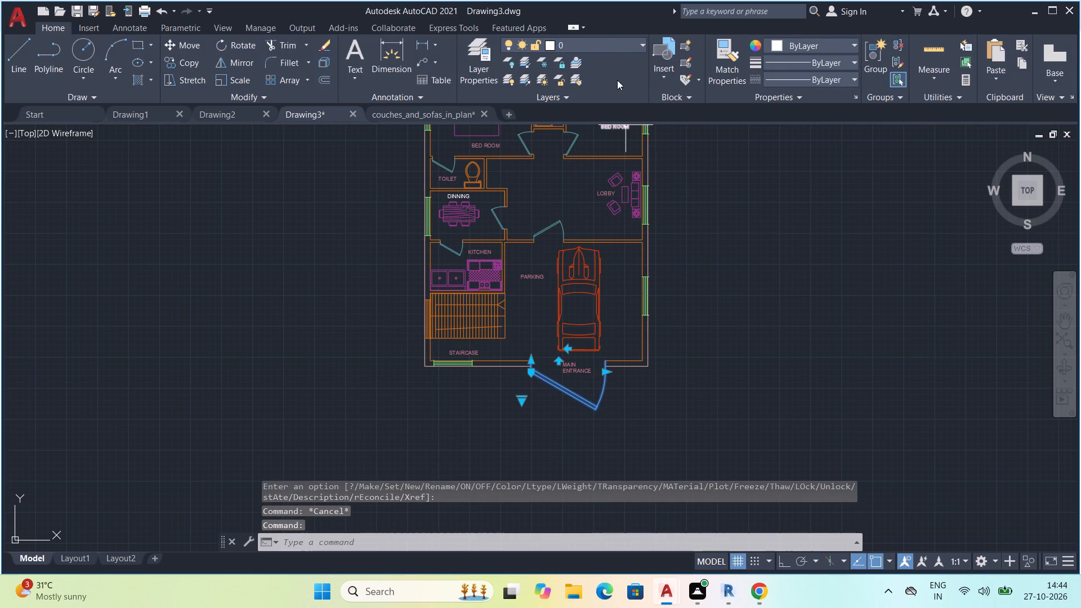
pyautogui.click(642, 39)
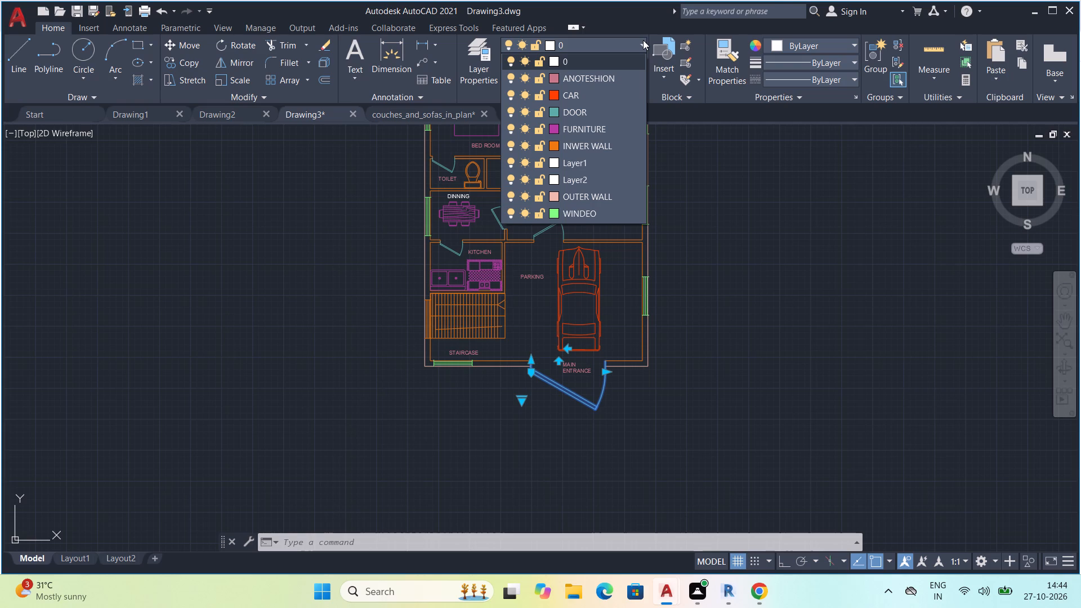
pyautogui.click(555, 79)
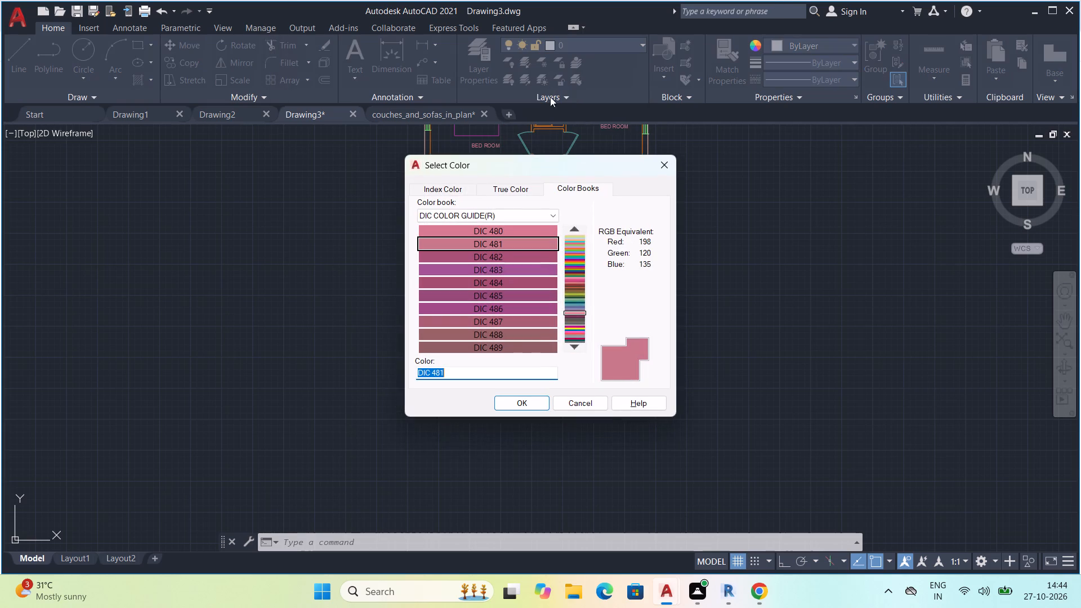
pyautogui.click(576, 228)
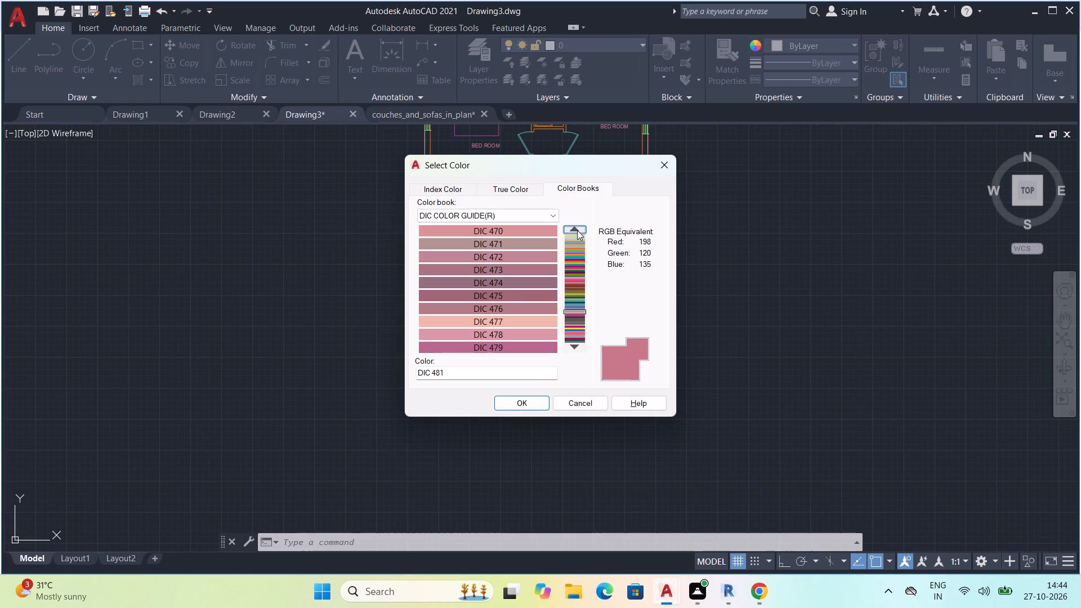
pyautogui.click(577, 230)
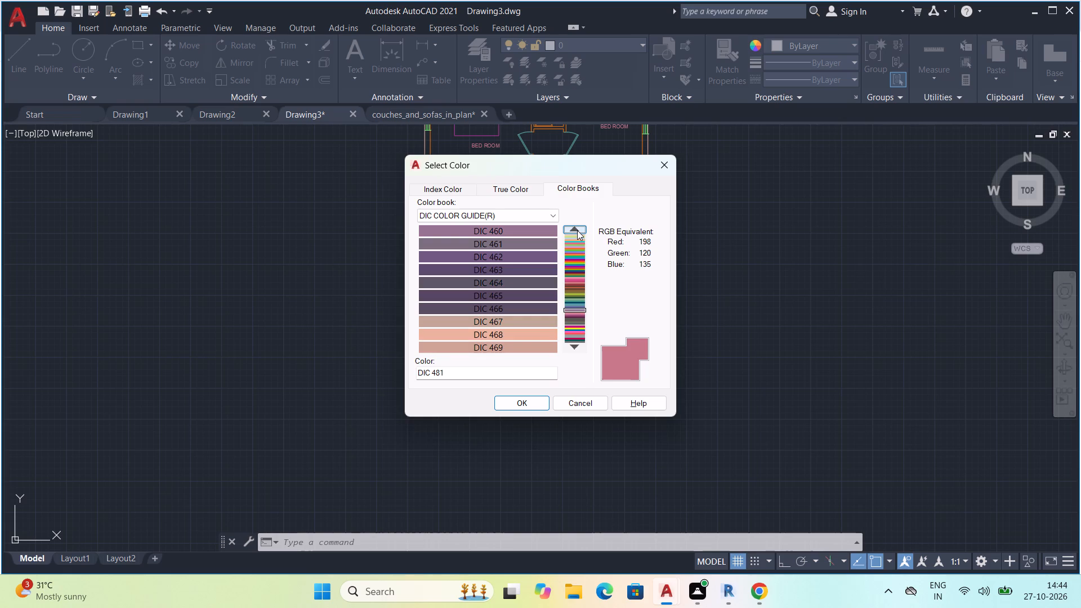
pyautogui.click(525, 334)
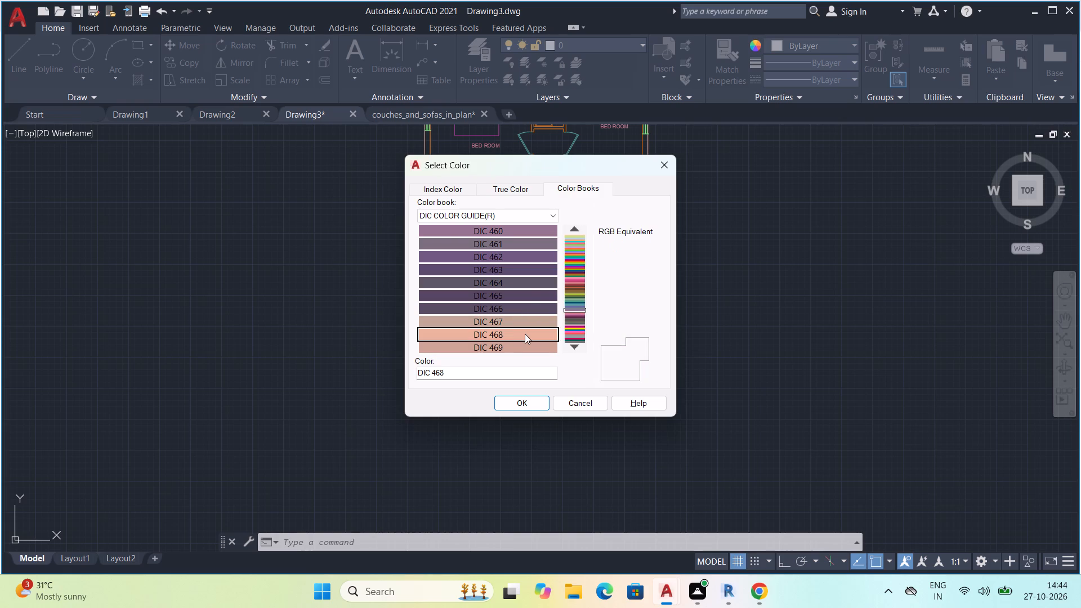
pyautogui.click(522, 406)
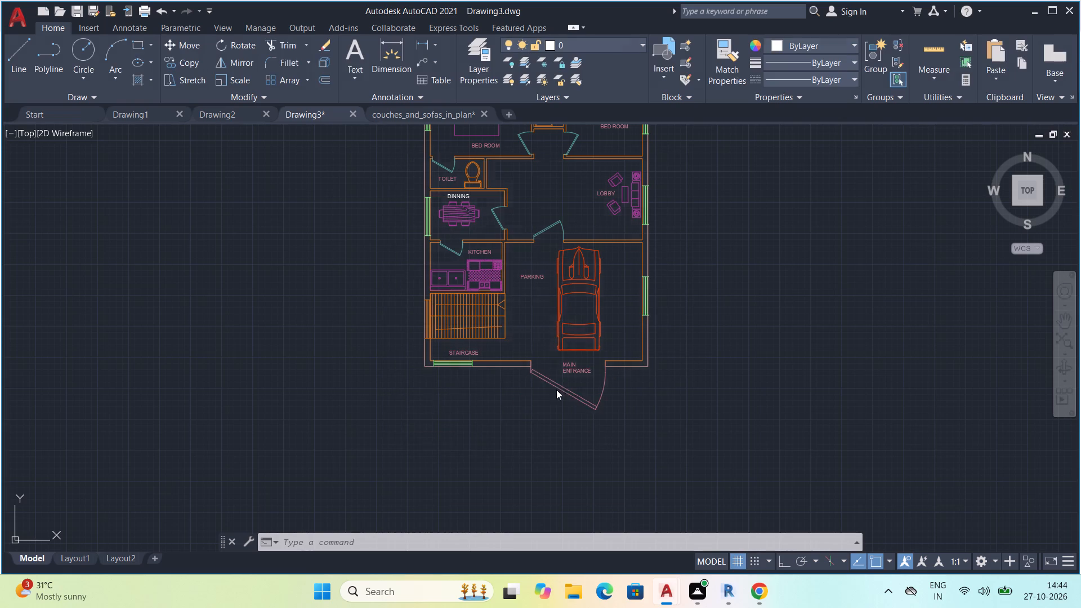
pyautogui.press('Escape')
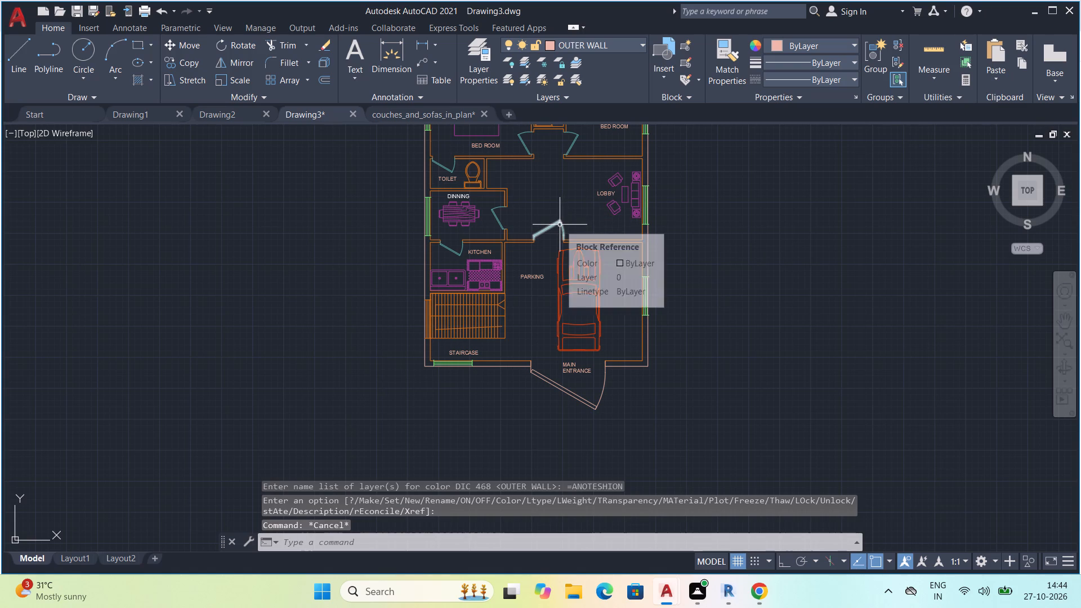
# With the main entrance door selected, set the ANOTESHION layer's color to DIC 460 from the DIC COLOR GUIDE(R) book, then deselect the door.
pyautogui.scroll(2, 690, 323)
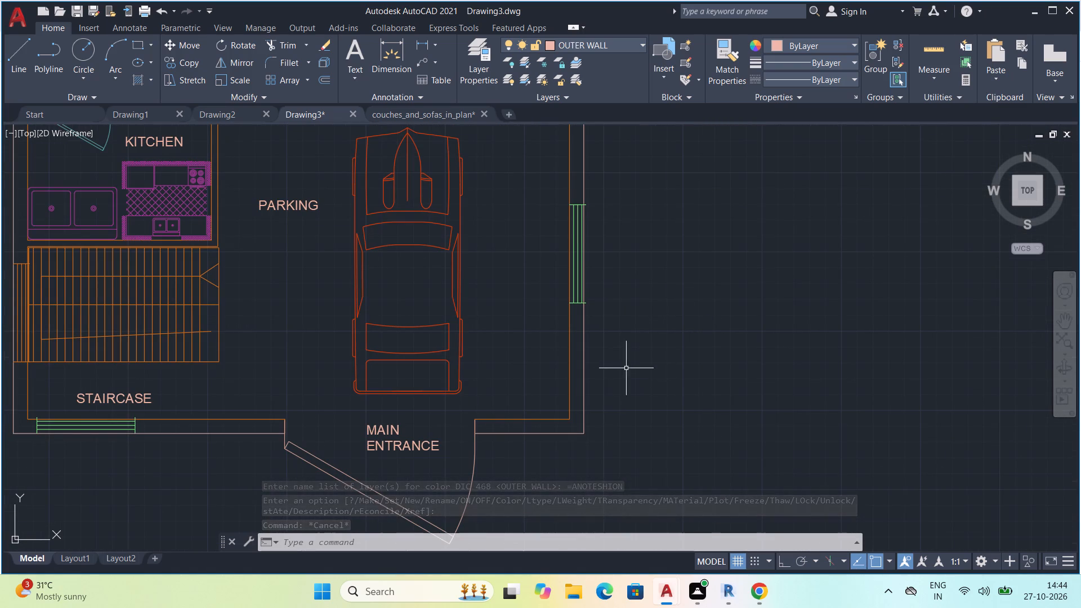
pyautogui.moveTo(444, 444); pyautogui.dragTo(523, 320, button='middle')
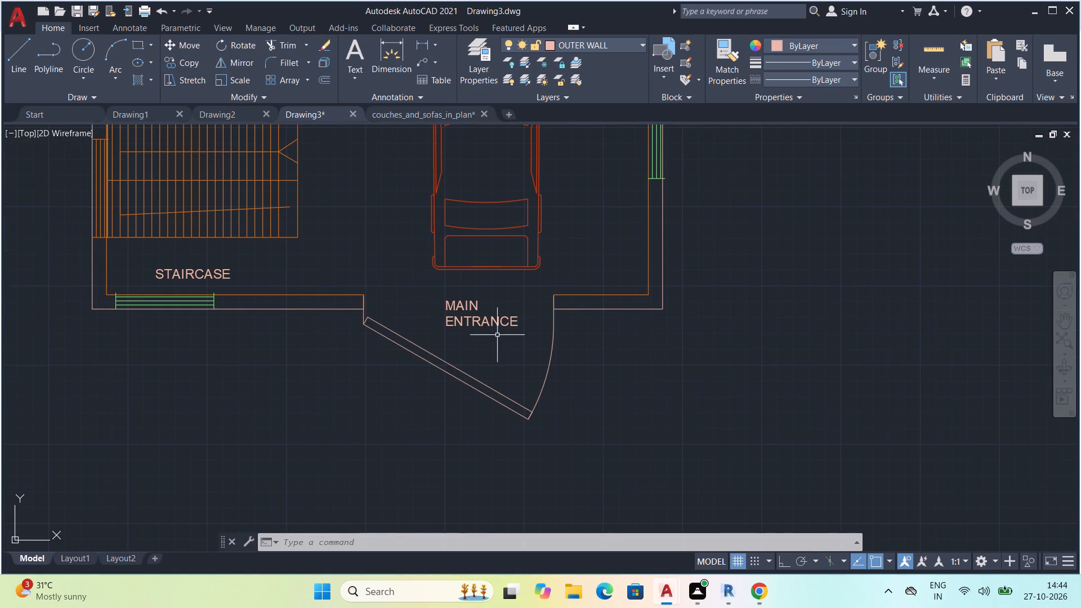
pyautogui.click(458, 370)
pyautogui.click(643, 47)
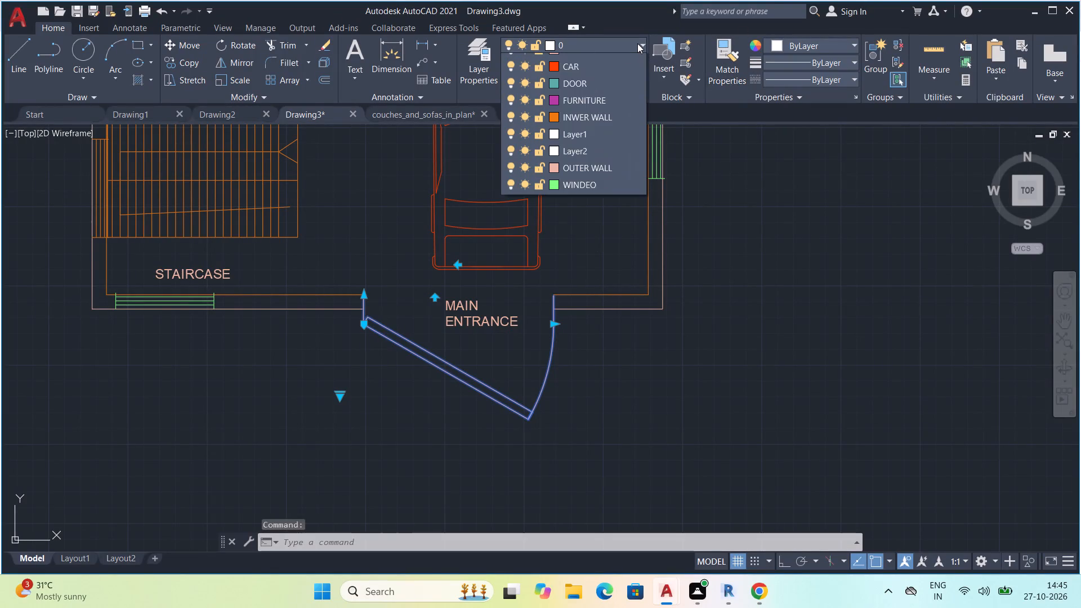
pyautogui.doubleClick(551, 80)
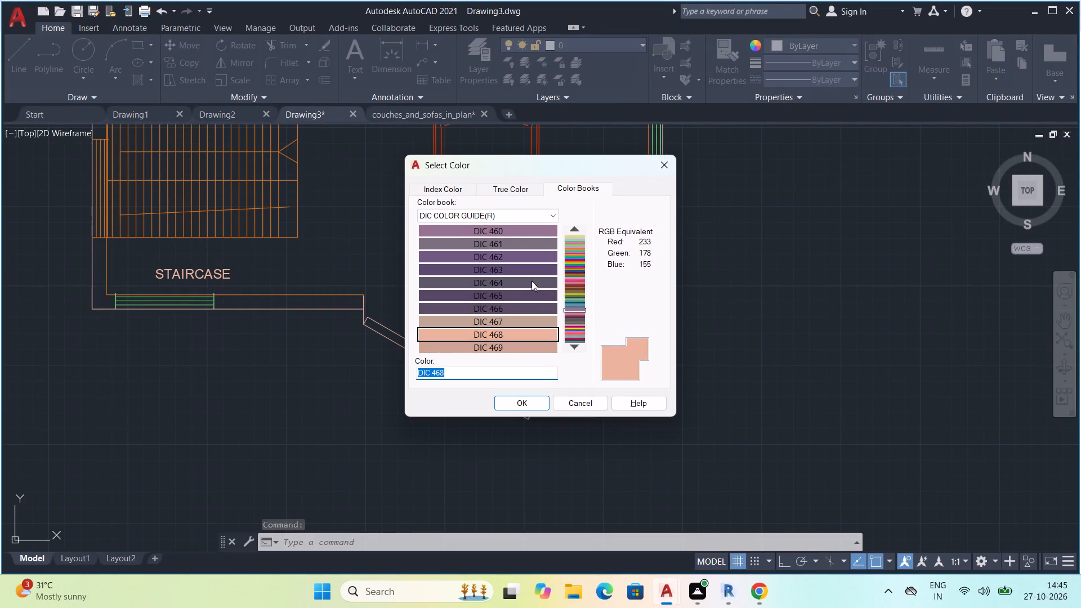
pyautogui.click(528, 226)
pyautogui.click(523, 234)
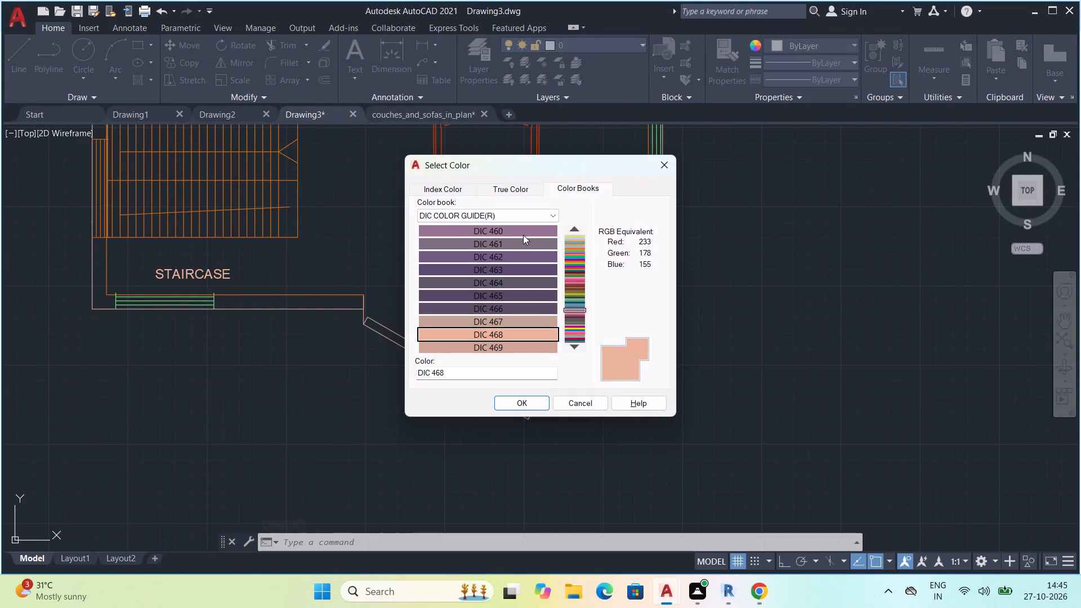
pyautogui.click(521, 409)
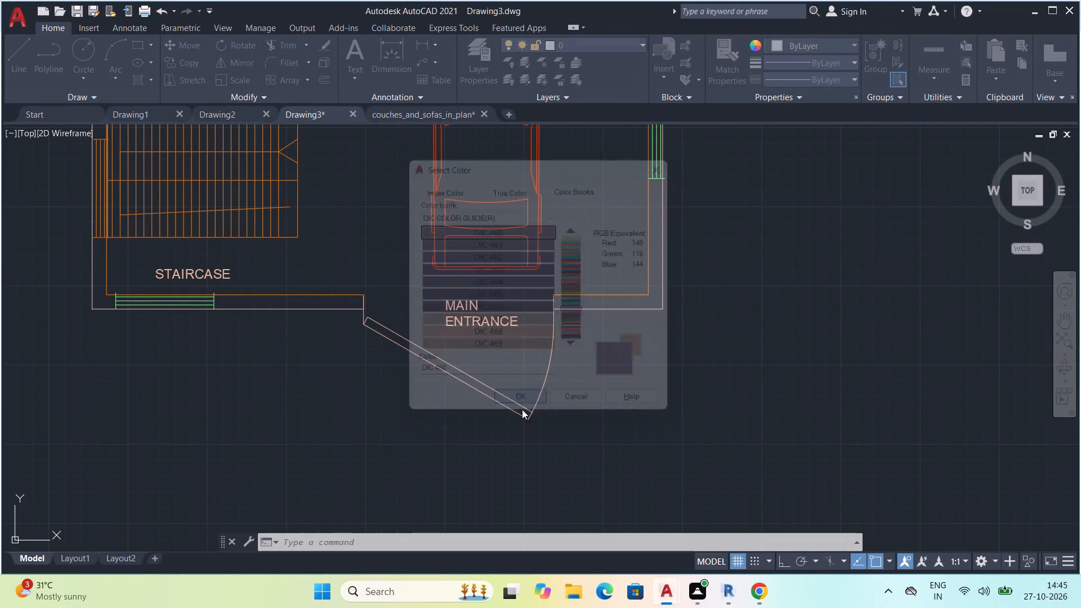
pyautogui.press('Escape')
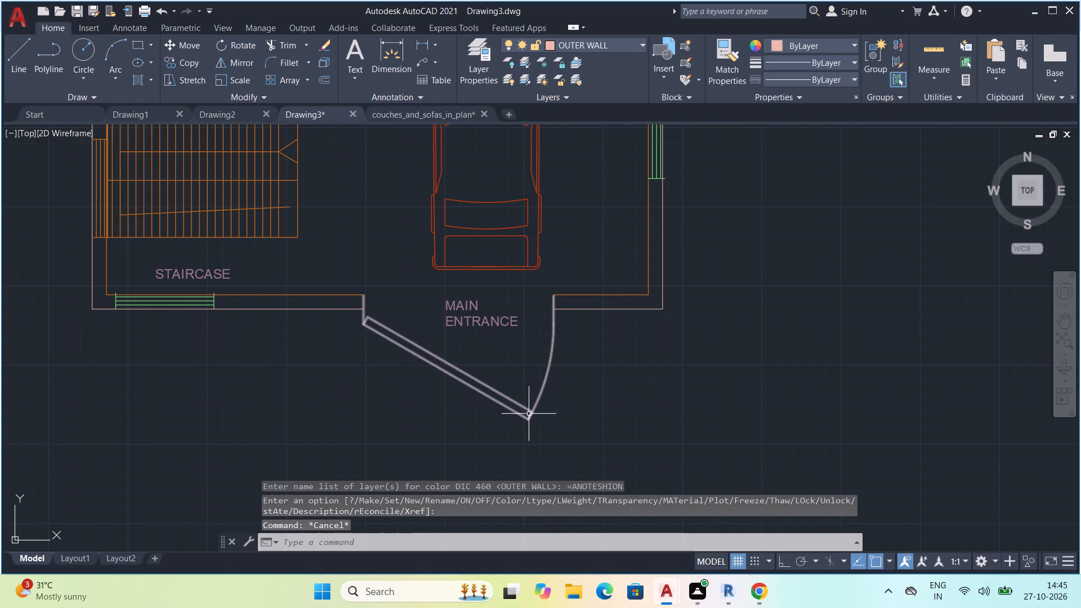
# With the main entrance door selected, set the ANOTESHION layer's color to DIC 361 from the DIC COLOR GUIDE(R) book, then deselect the door.
pyautogui.doubleClick(529, 414)
pyautogui.click(670, 184)
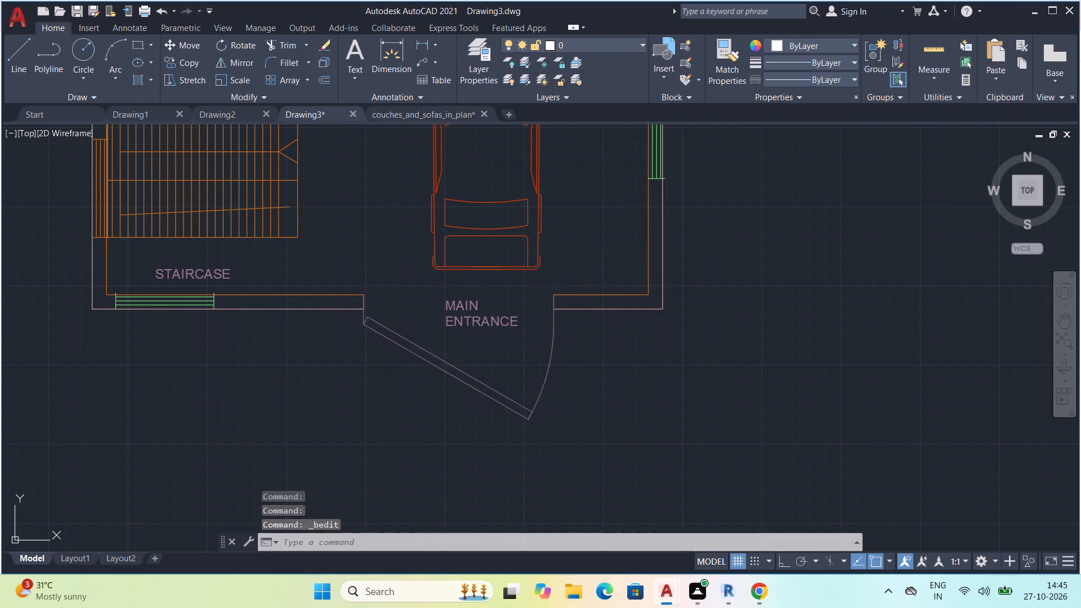
pyautogui.click(513, 401)
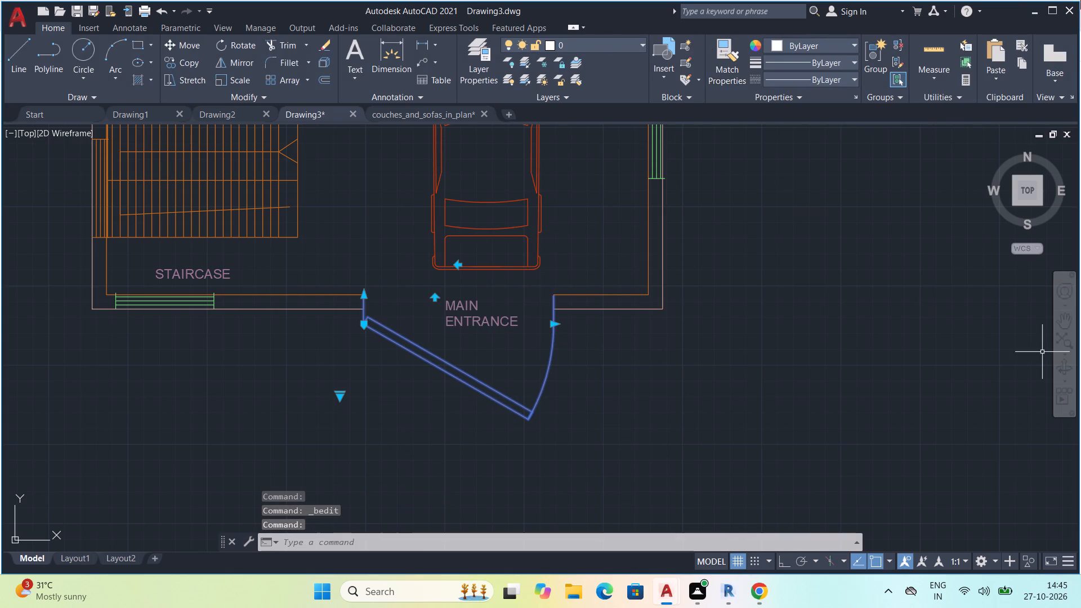
pyautogui.click(555, 46)
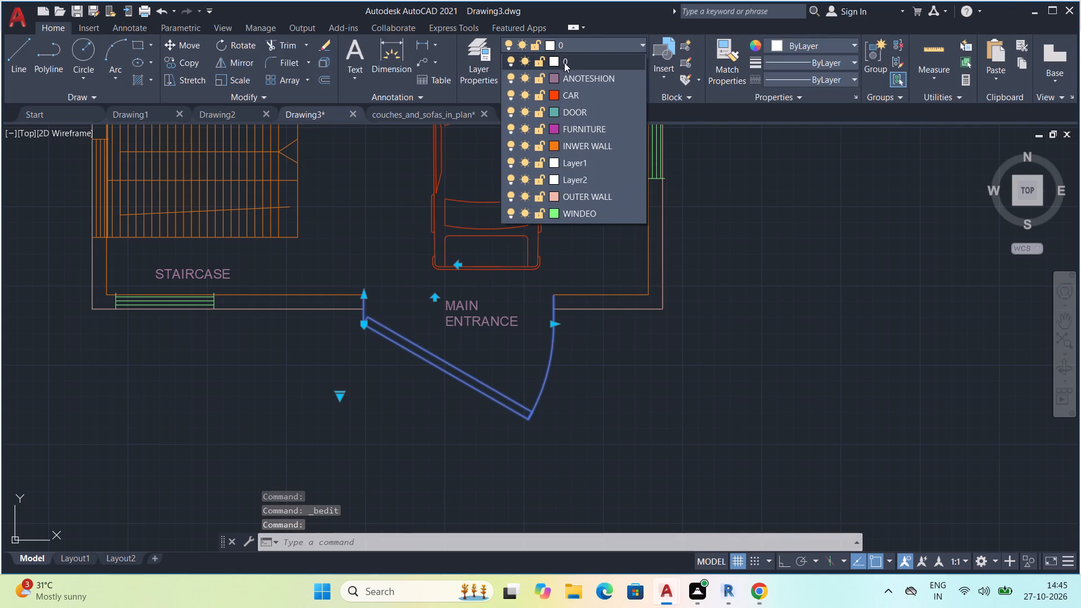
pyautogui.click(556, 74)
pyautogui.click(567, 230)
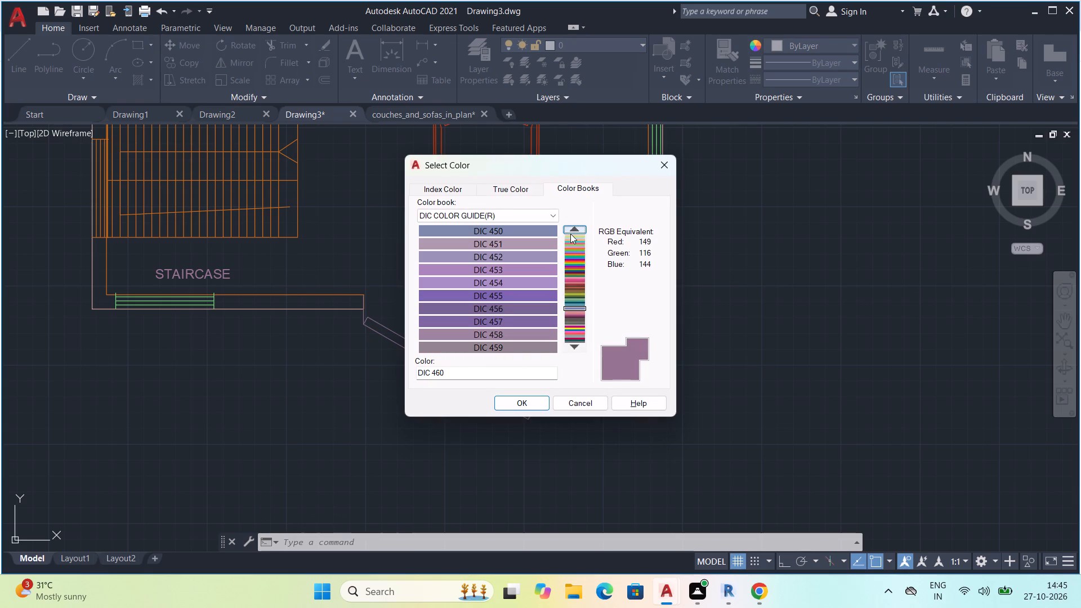
pyautogui.doubleClick(571, 234)
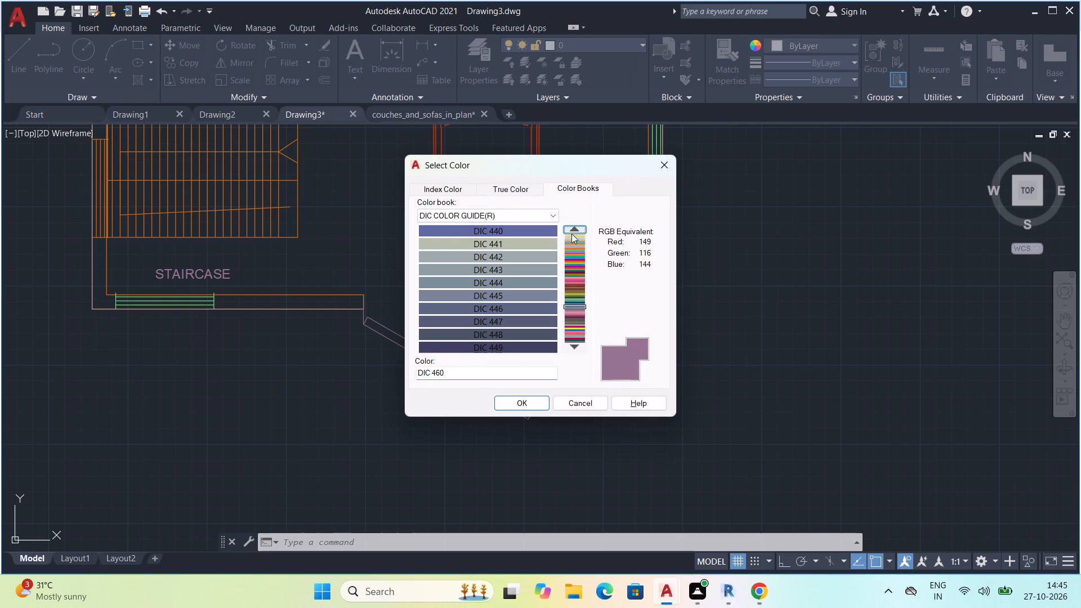
pyautogui.click(571, 234)
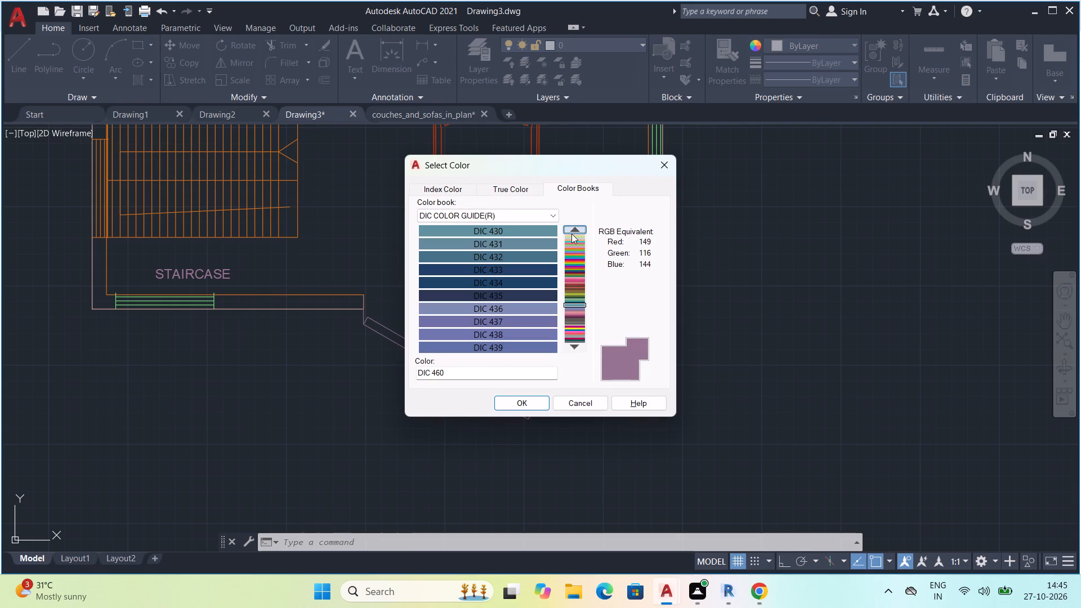
pyautogui.click(571, 234)
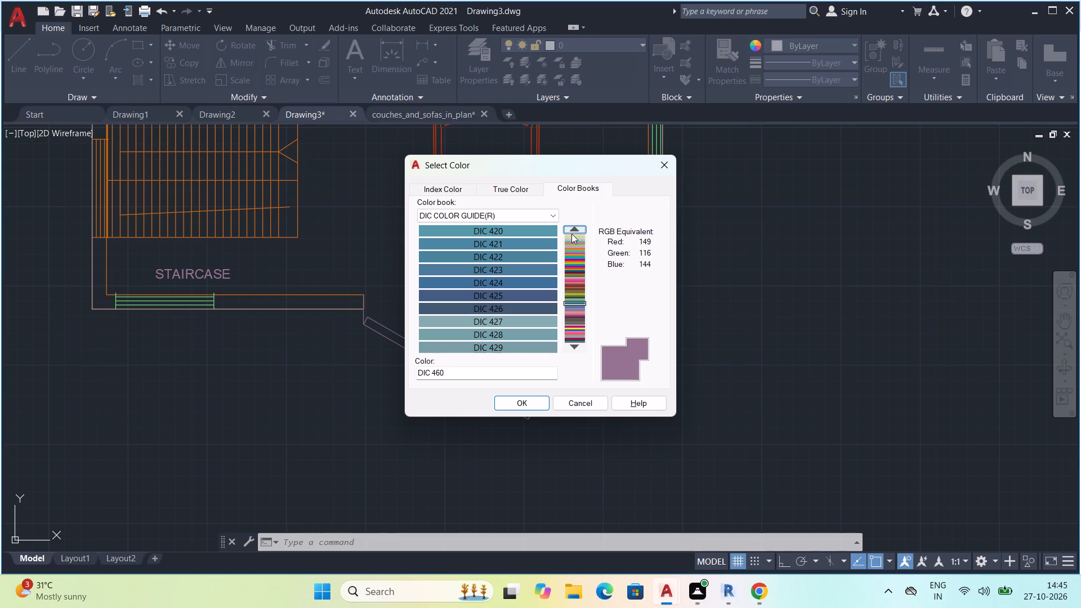
pyautogui.doubleClick(571, 234)
pyautogui.click(571, 234)
pyautogui.click(571, 234)
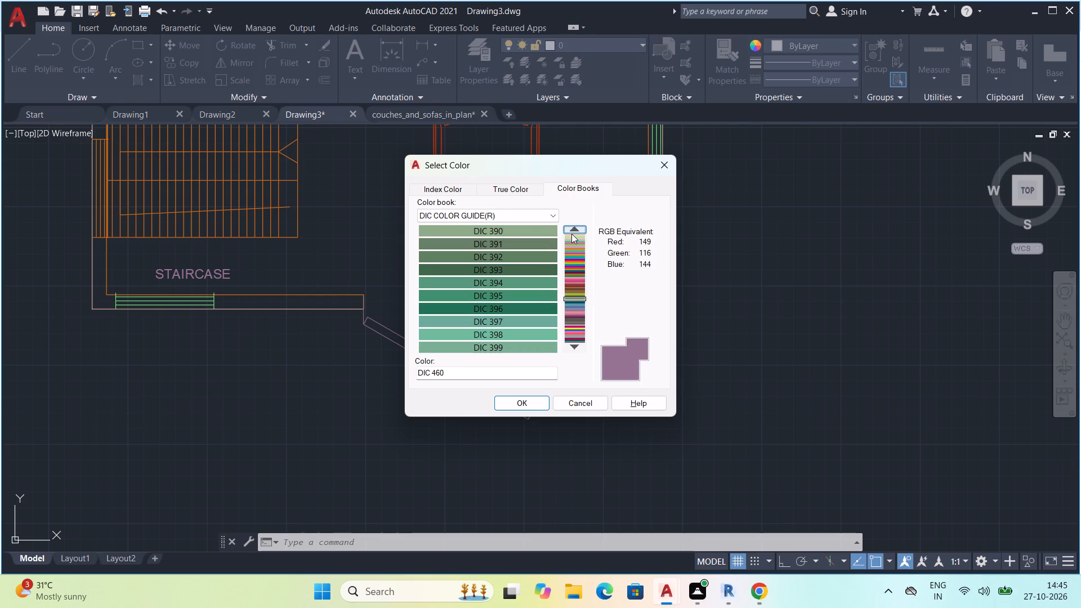
pyautogui.doubleClick(571, 234)
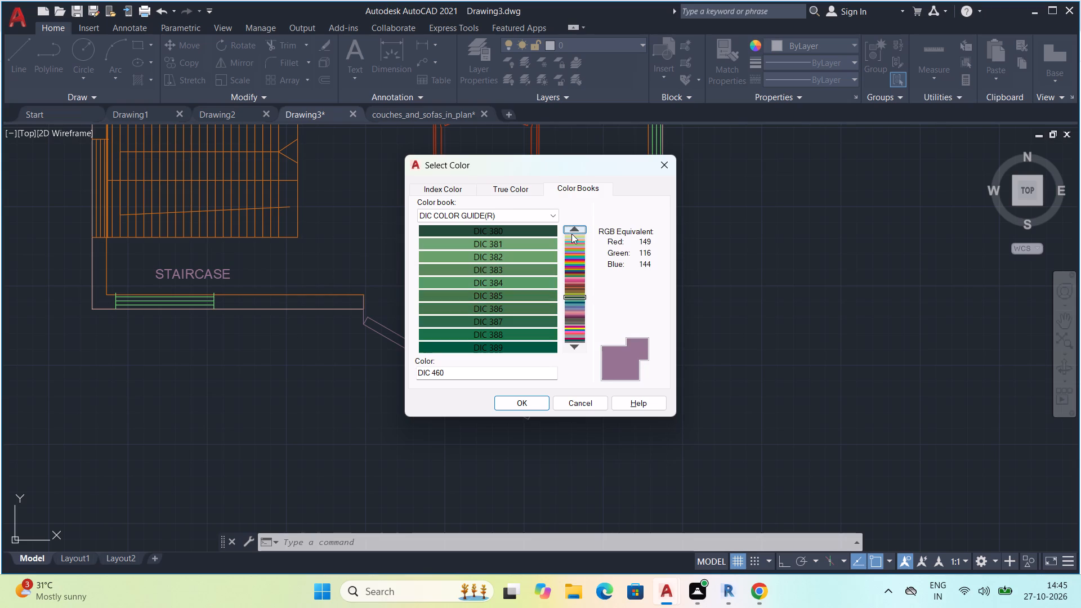
pyautogui.tripleClick(571, 234)
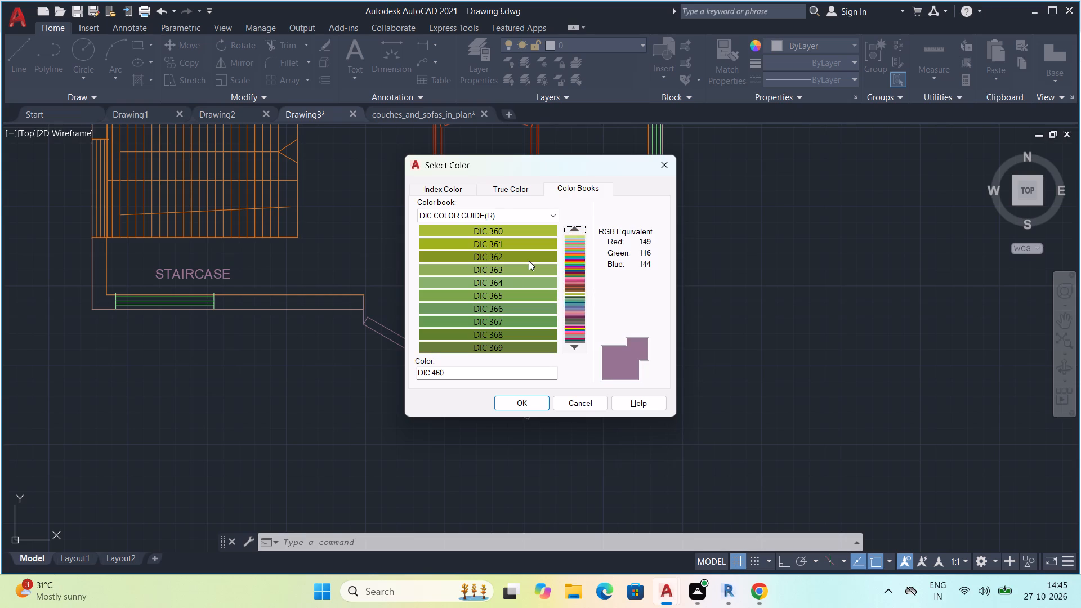
pyautogui.tripleClick(533, 247)
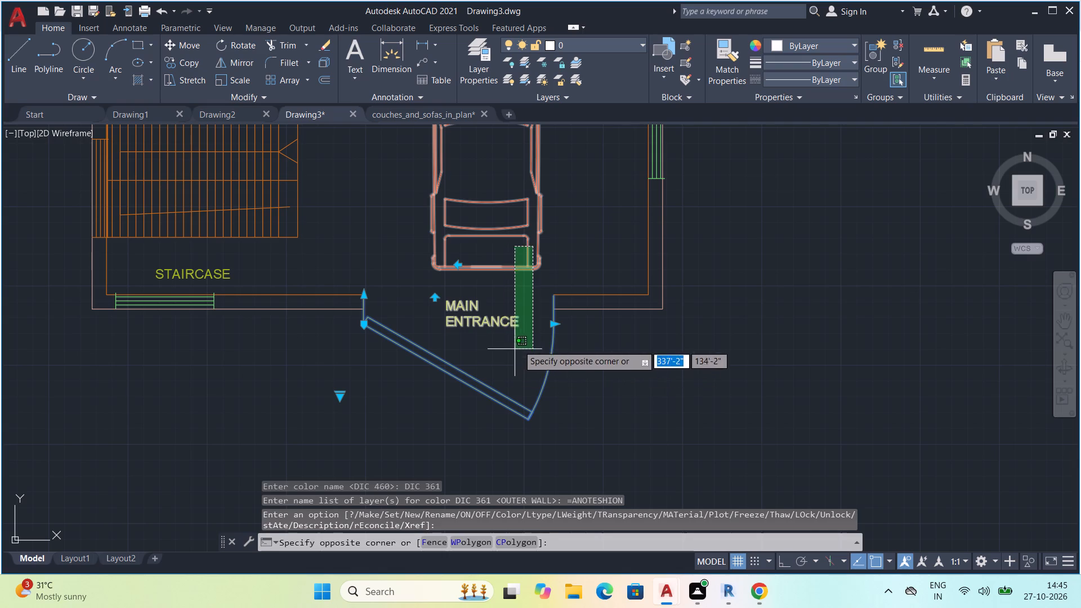
pyautogui.doubleClick(518, 345)
pyautogui.press('Escape')
# Examine the recolored room labels and main entrance door against the rest of the floor plan.
pyautogui.scroll(-2, 518, 318)
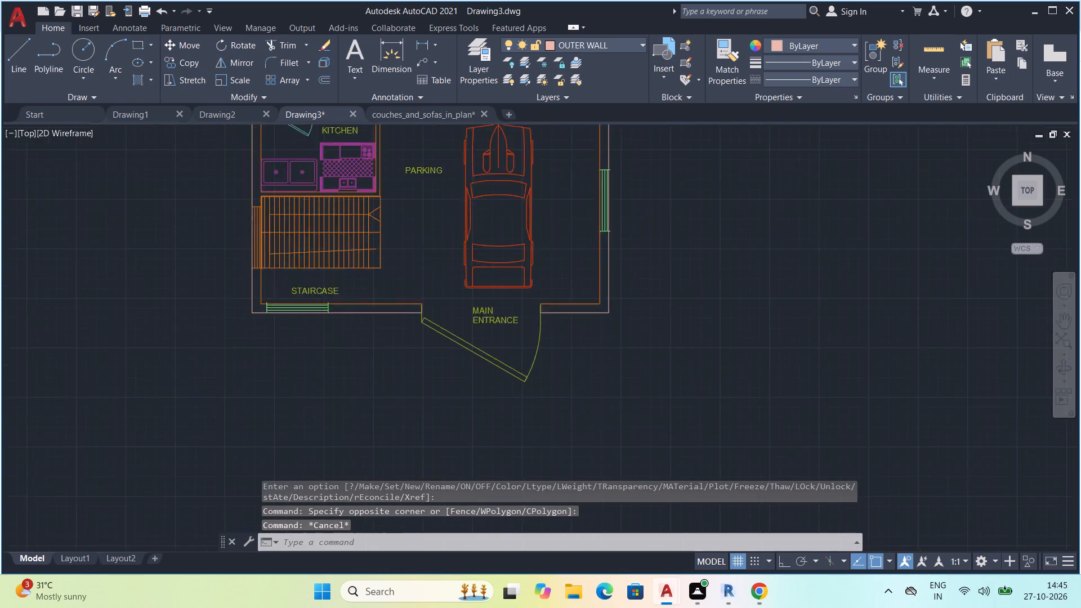
pyautogui.scroll(-1, 604, 312)
pyautogui.moveTo(606, 312); pyautogui.dragTo(611, 361, button='middle')
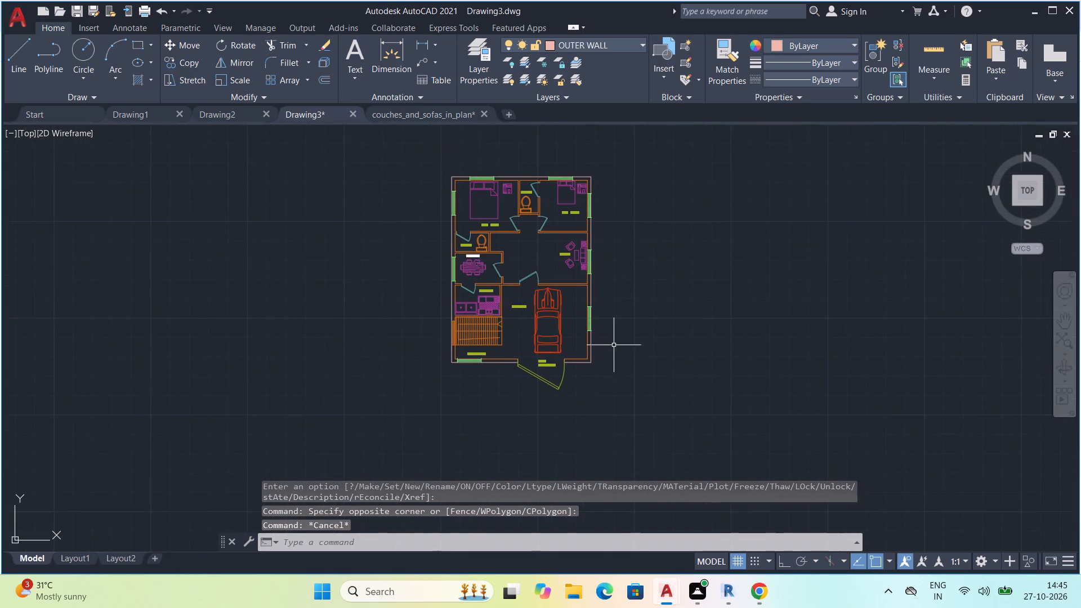
pyautogui.scroll(3, 614, 341)
pyautogui.moveTo(594, 334); pyautogui.dragTo(697, 276, button='middle')
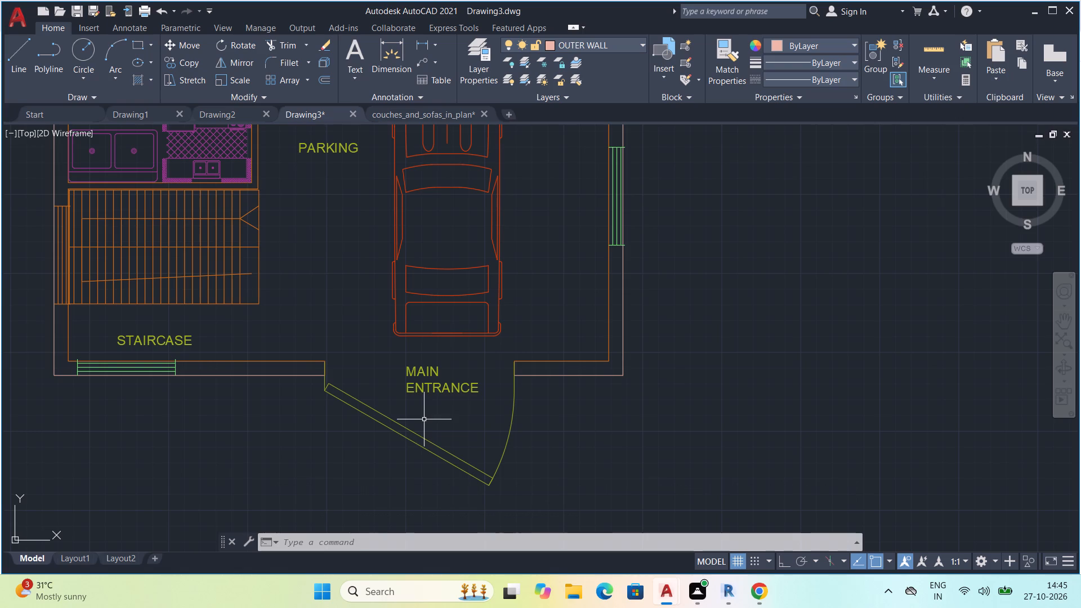
pyautogui.scroll(-2, 481, 357)
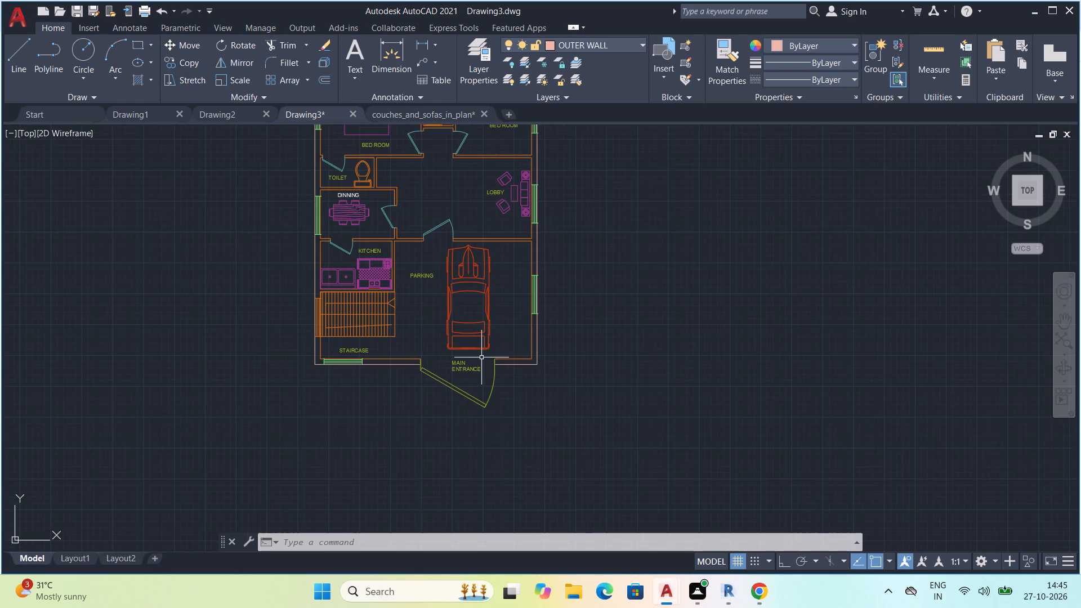
pyautogui.scroll(1, 453, 374)
pyautogui.moveTo(444, 344); pyautogui.dragTo(464, 407, button='middle')
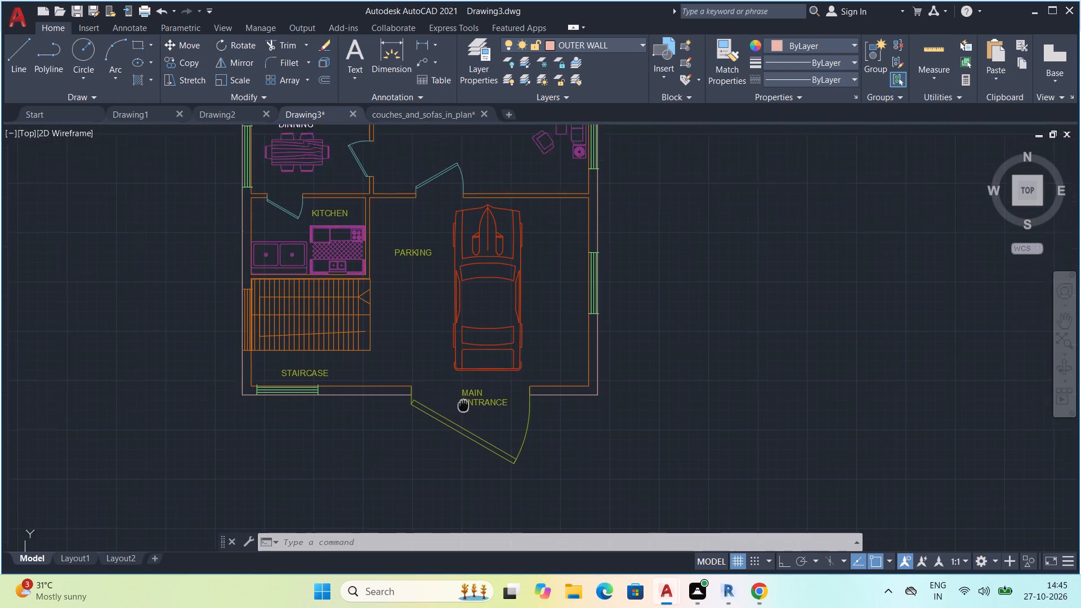
pyautogui.moveTo(464, 407); pyautogui.dragTo(489, 459, button='middle')
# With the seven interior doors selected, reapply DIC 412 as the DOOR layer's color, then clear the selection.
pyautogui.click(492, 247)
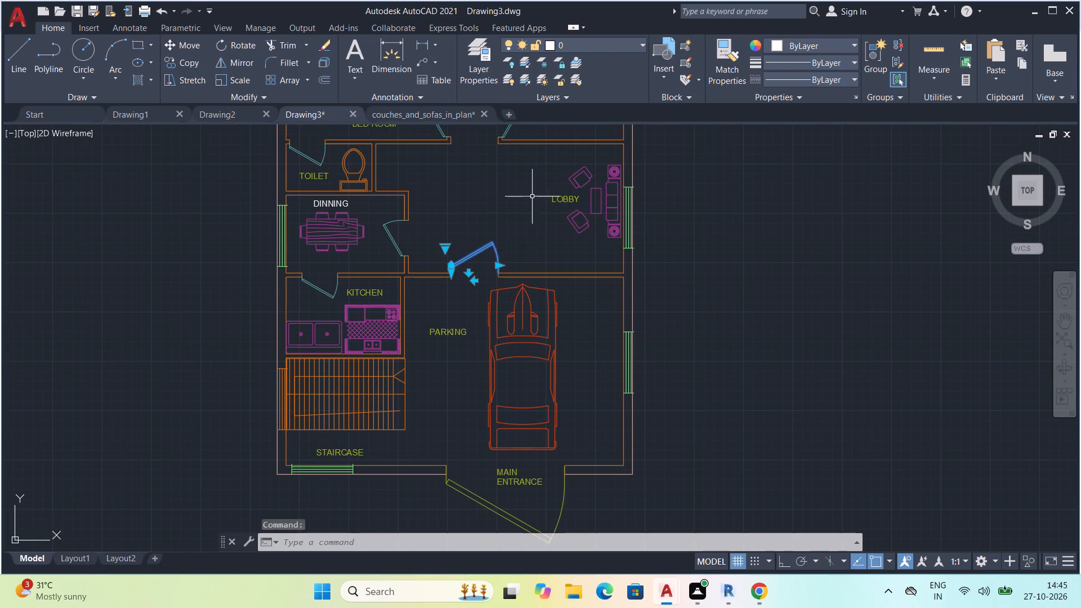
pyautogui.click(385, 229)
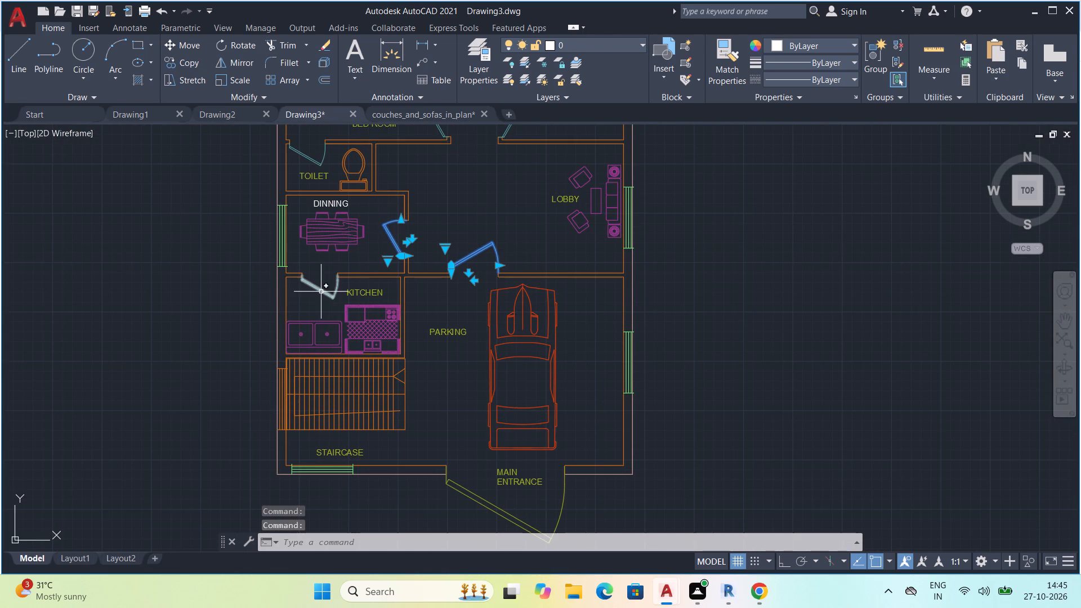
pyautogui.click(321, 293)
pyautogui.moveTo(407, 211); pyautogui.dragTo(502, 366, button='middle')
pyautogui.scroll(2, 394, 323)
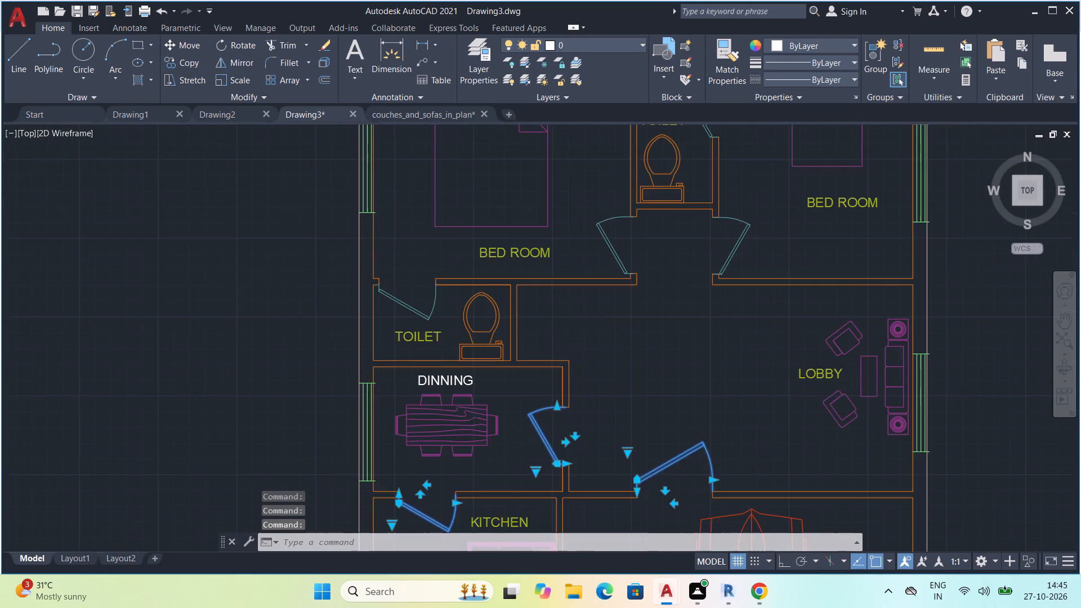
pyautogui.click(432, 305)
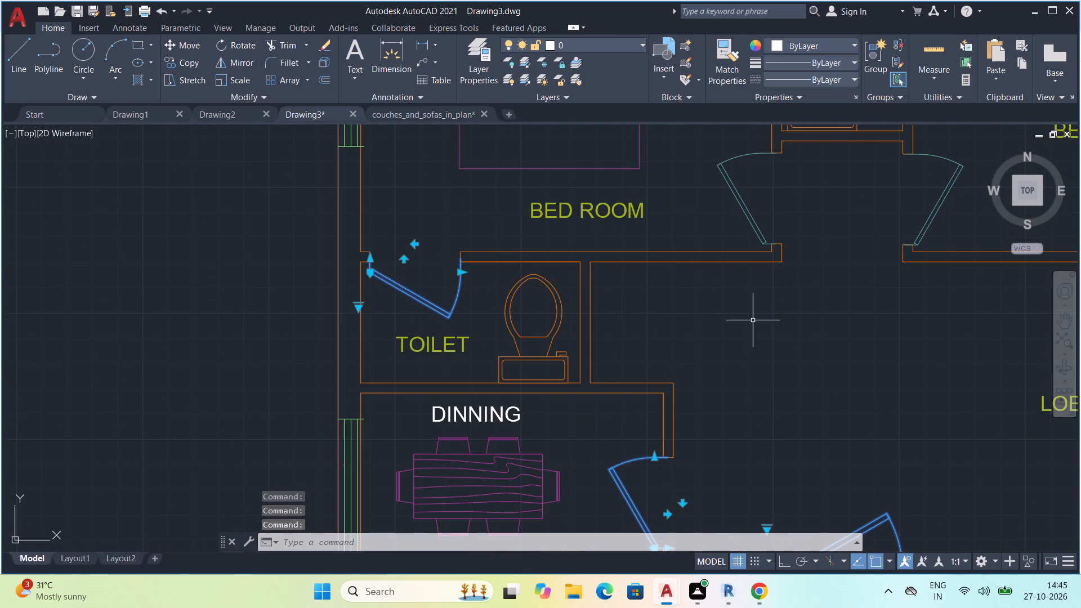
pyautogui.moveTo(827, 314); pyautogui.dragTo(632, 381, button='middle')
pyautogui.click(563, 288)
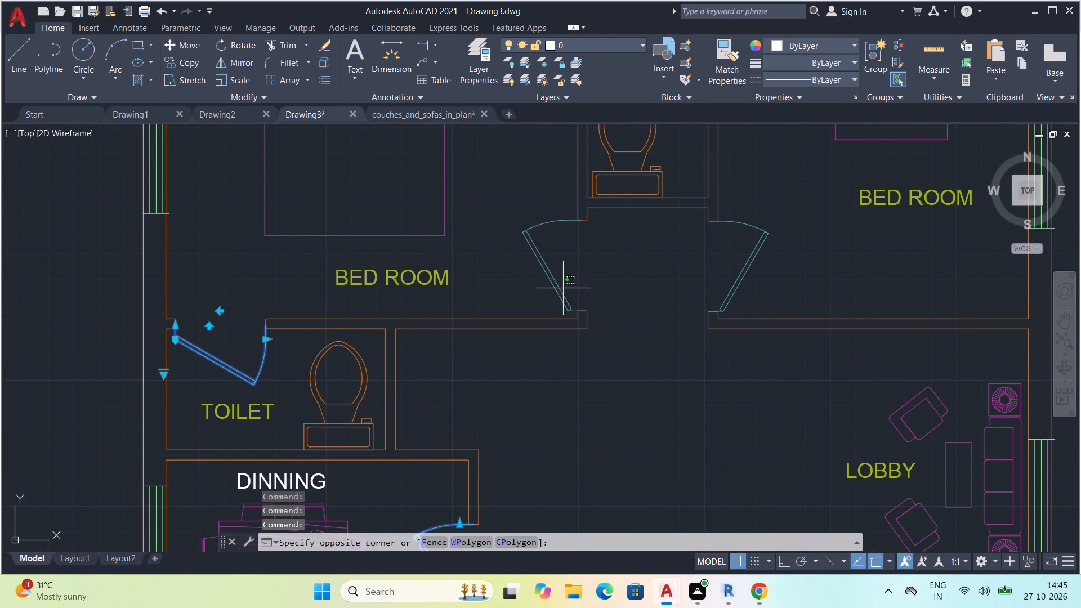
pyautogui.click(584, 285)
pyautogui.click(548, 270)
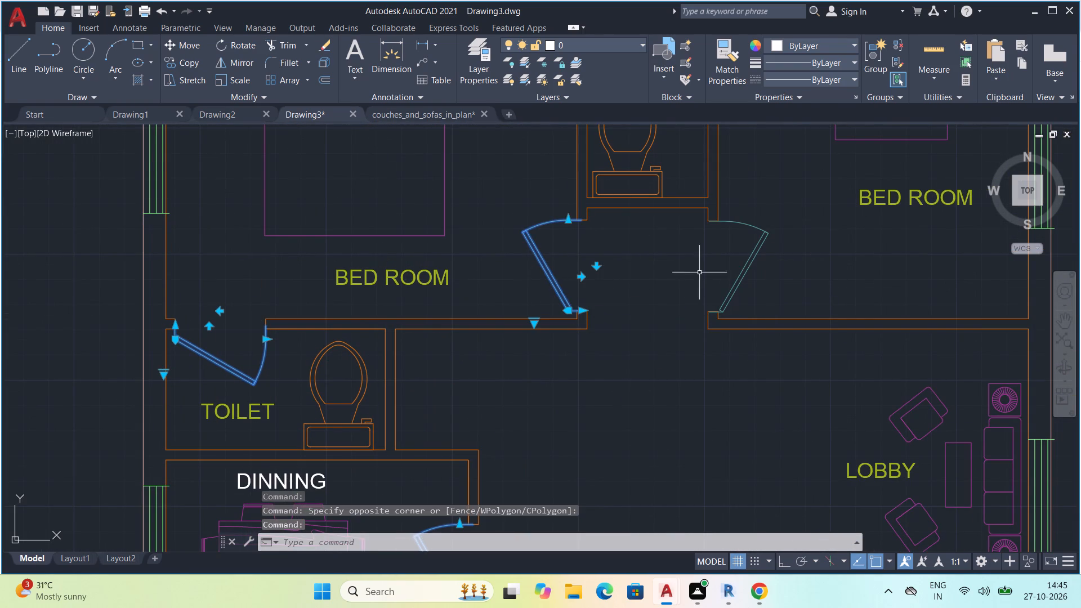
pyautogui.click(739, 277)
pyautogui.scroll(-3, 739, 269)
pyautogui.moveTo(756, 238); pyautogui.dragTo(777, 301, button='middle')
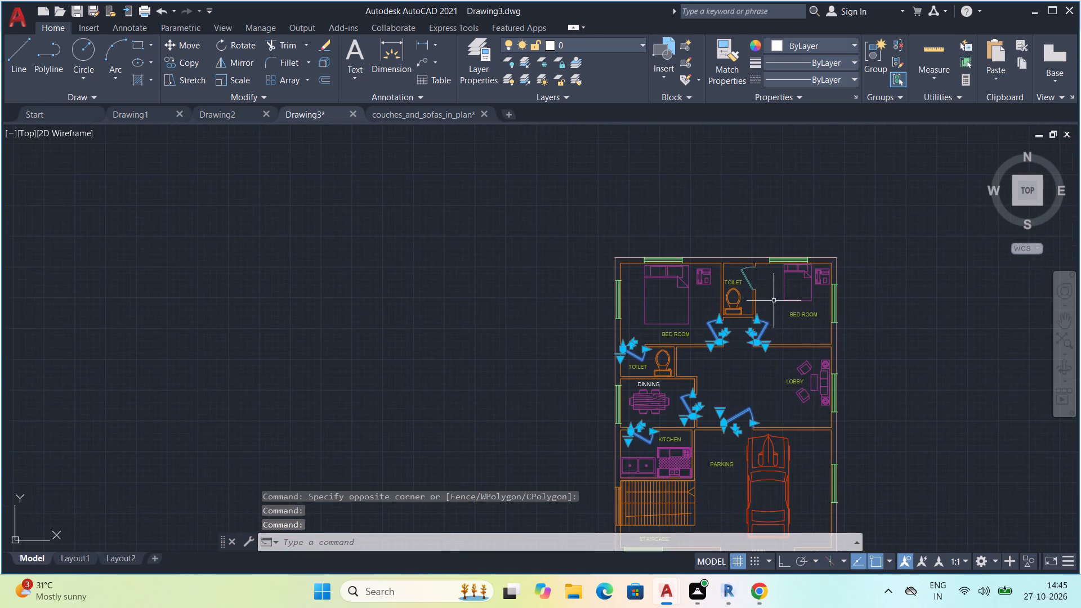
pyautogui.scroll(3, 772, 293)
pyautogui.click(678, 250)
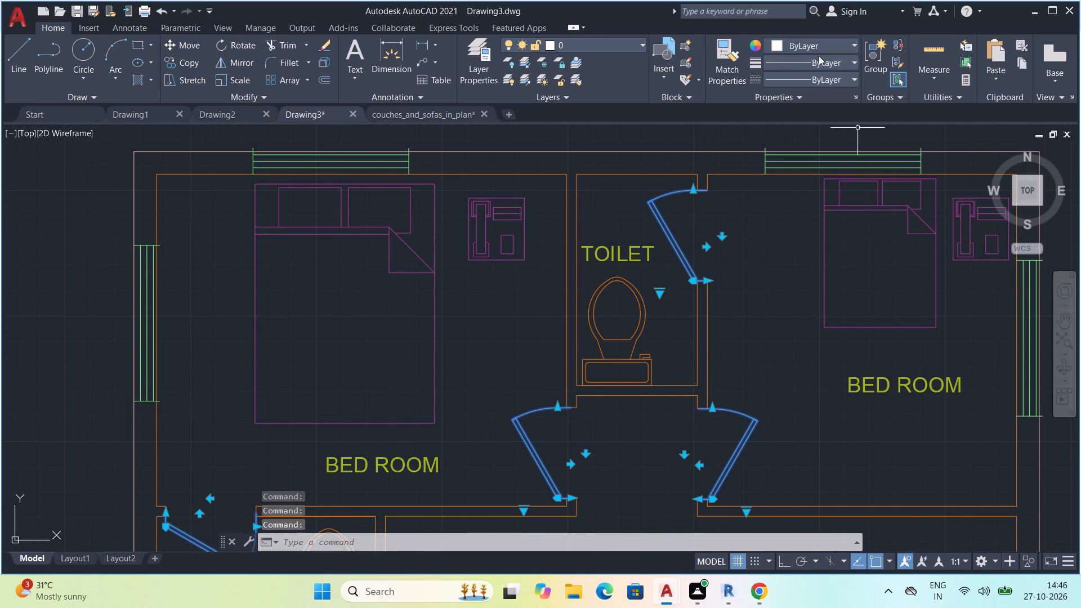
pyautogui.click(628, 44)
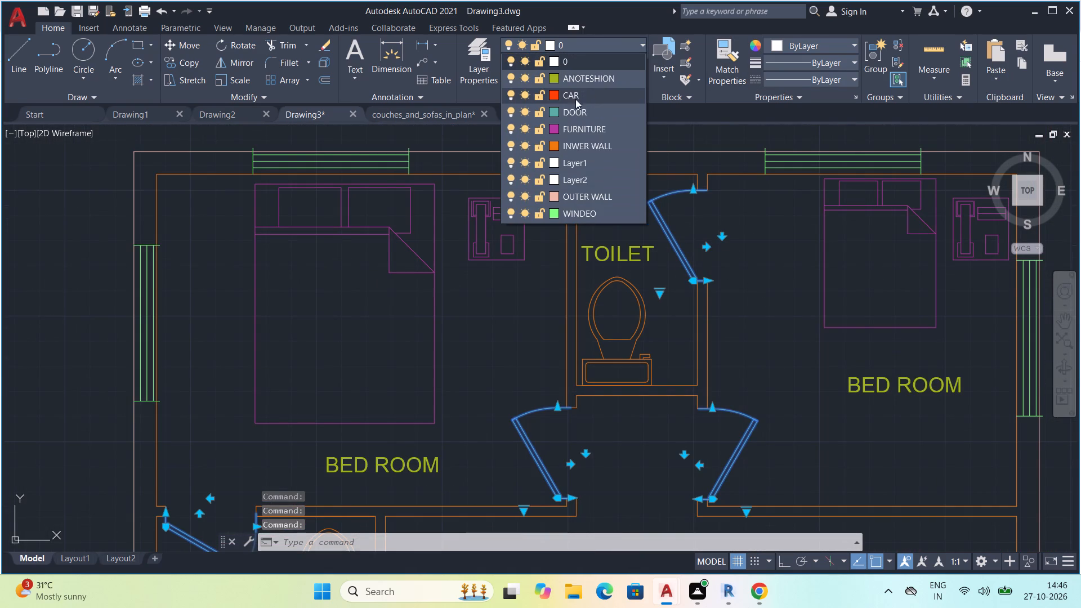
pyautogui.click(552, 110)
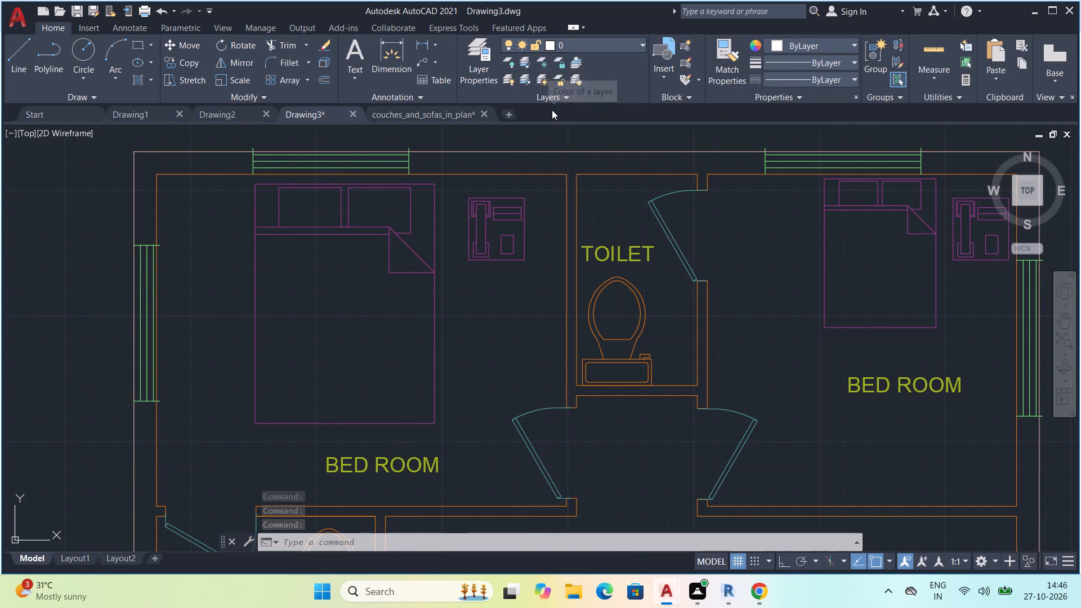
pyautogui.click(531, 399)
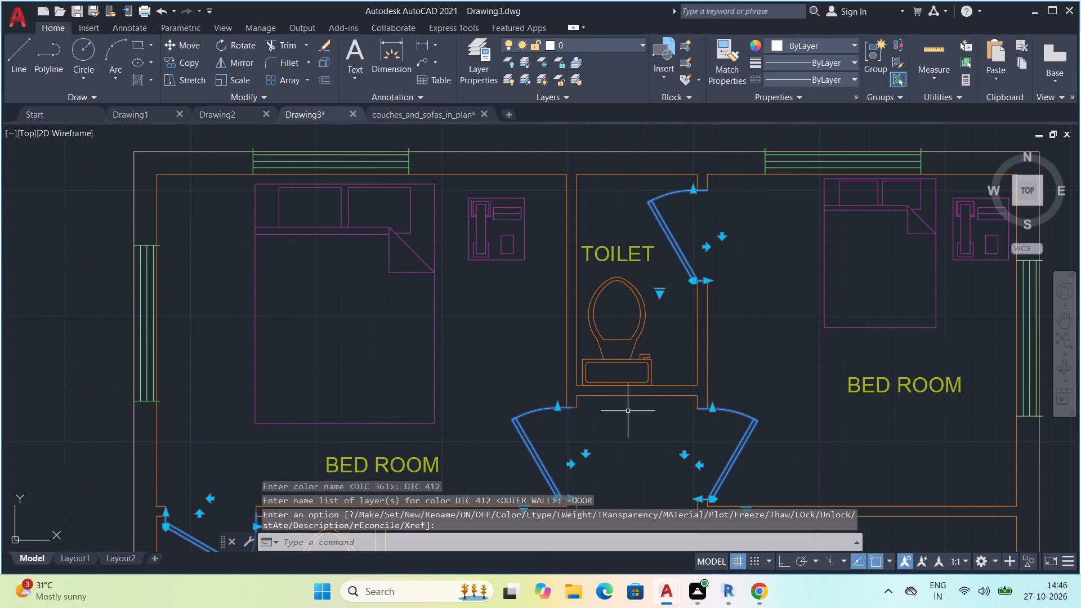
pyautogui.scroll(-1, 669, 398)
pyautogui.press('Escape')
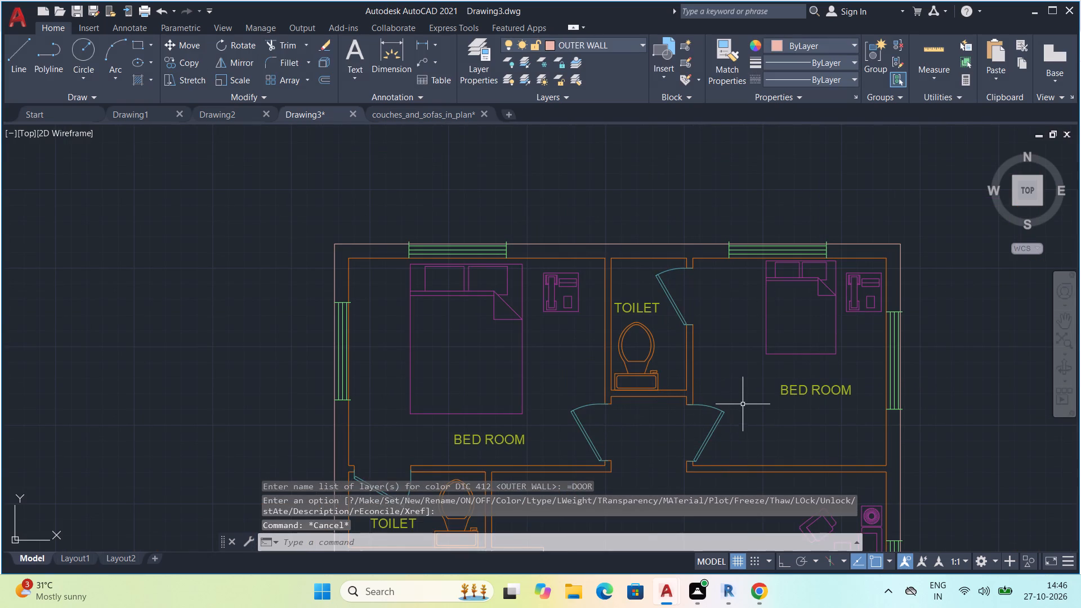
# With the main entrance door selected, reapply DIC 412 as the DOOR layer's color, then clear the selection.
pyautogui.scroll(-2, 744, 409)
pyautogui.moveTo(749, 469); pyautogui.dragTo(739, 378, button='middle')
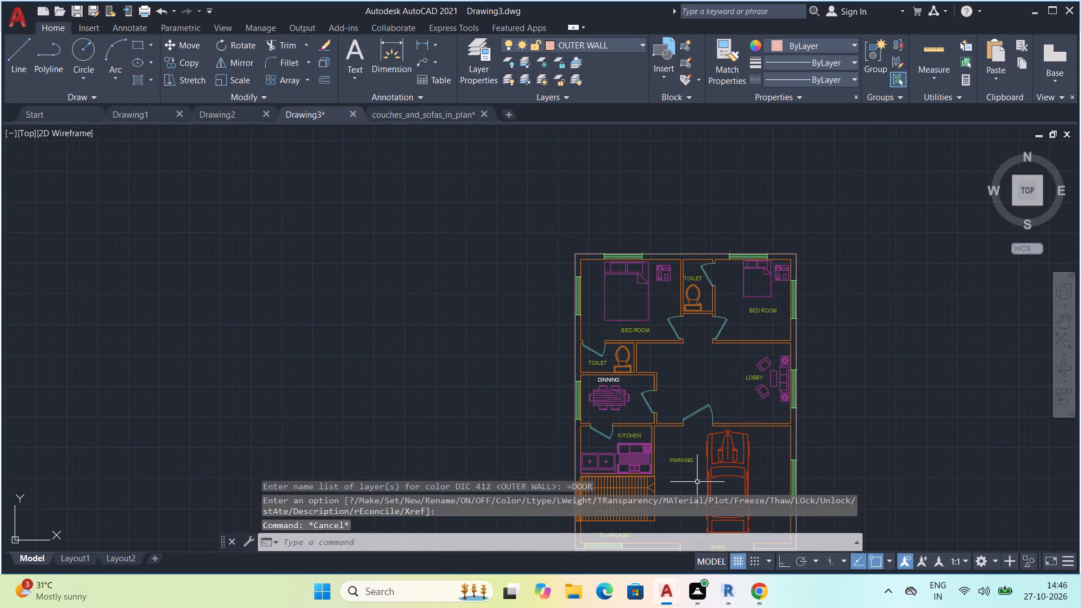
pyautogui.moveTo(700, 482); pyautogui.dragTo(691, 225, button='middle')
pyautogui.scroll(1, 678, 275)
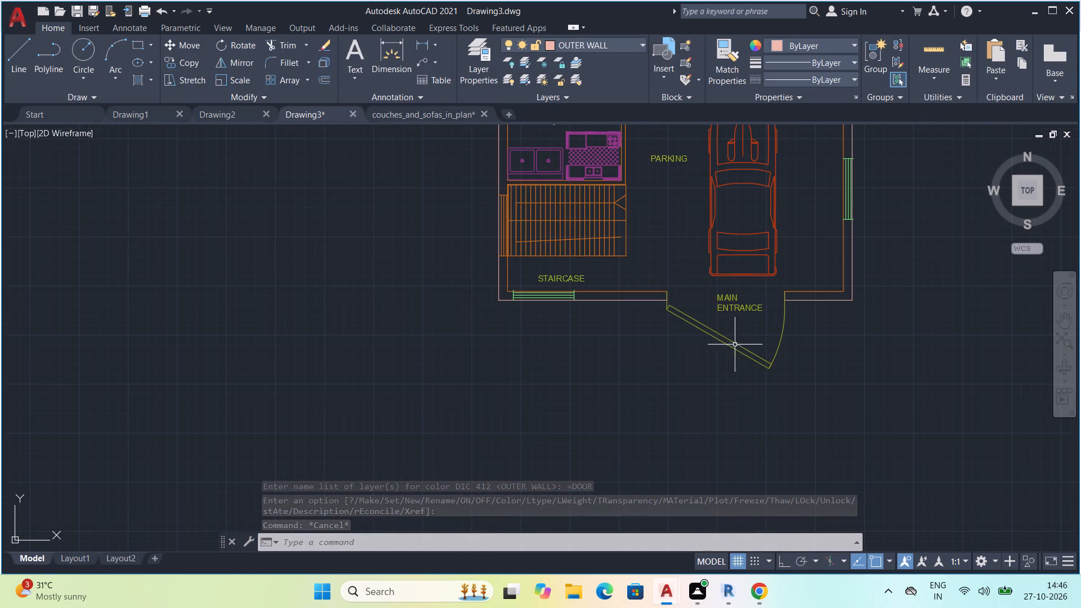
pyautogui.doubleClick(756, 350)
pyautogui.click(755, 355)
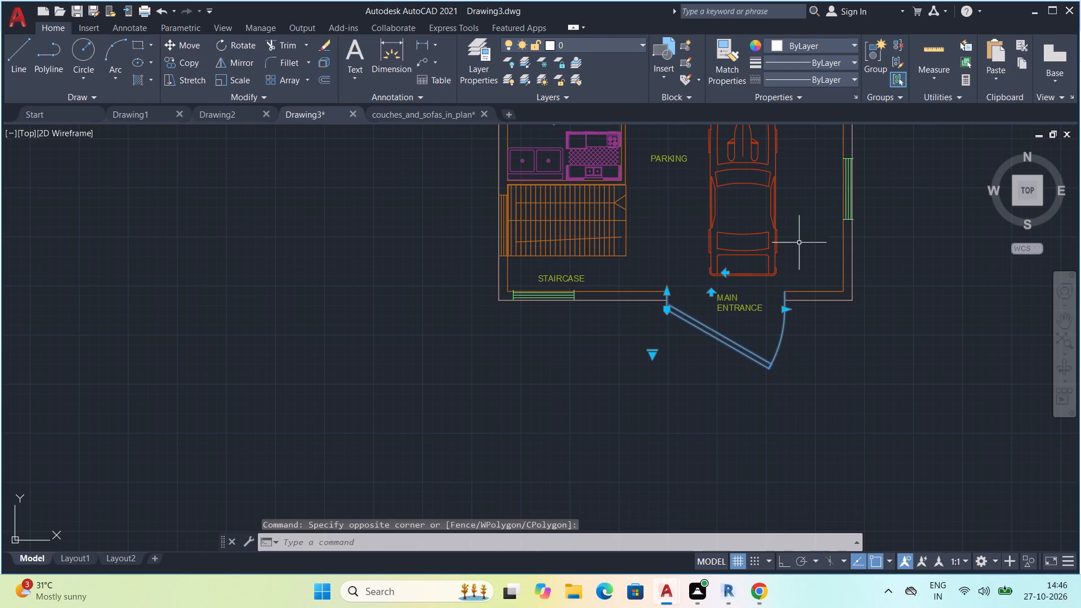
pyautogui.click(624, 41)
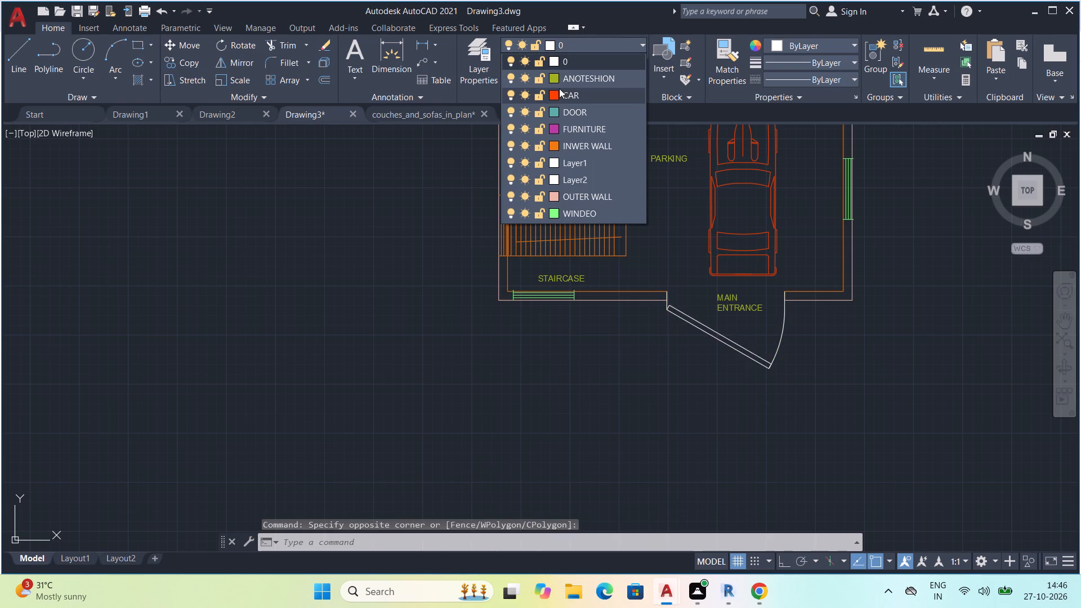
pyautogui.click(552, 111)
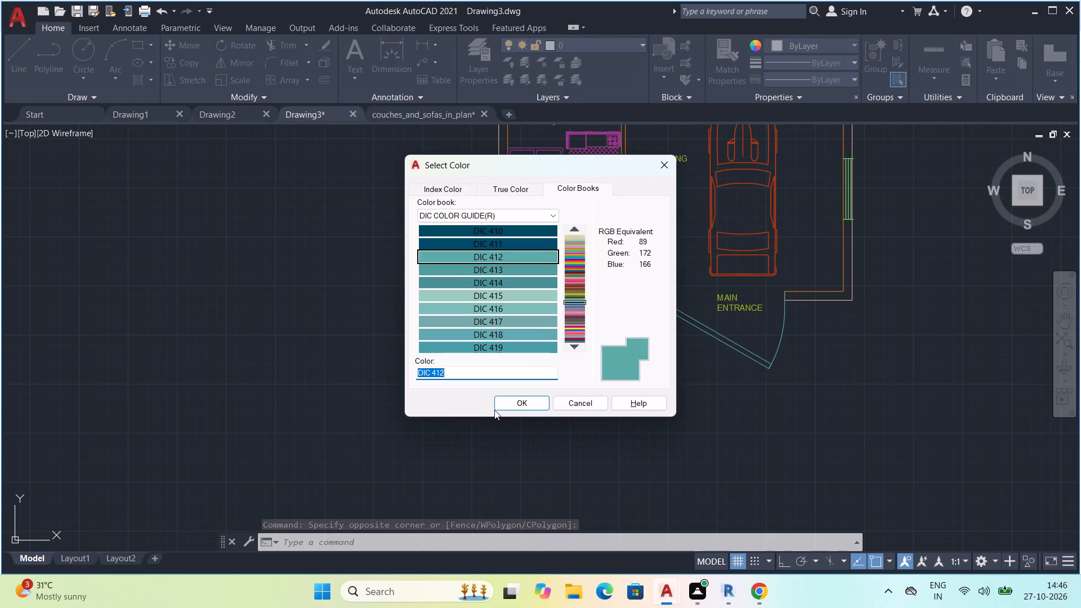
pyautogui.click(518, 402)
pyautogui.press('Escape')
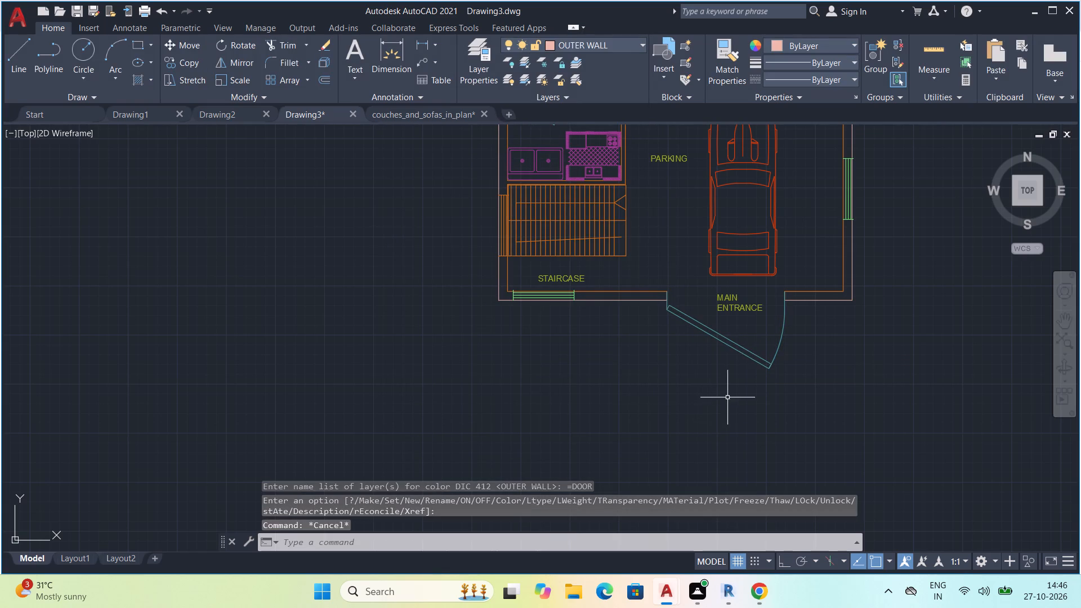
# With the DINNING label selected, reapply DIC 361 as the ANOTESHION layer's color, then clear the selection.
pyautogui.scroll(-1, 783, 302)
pyautogui.moveTo(798, 280); pyautogui.dragTo(796, 328, button='middle')
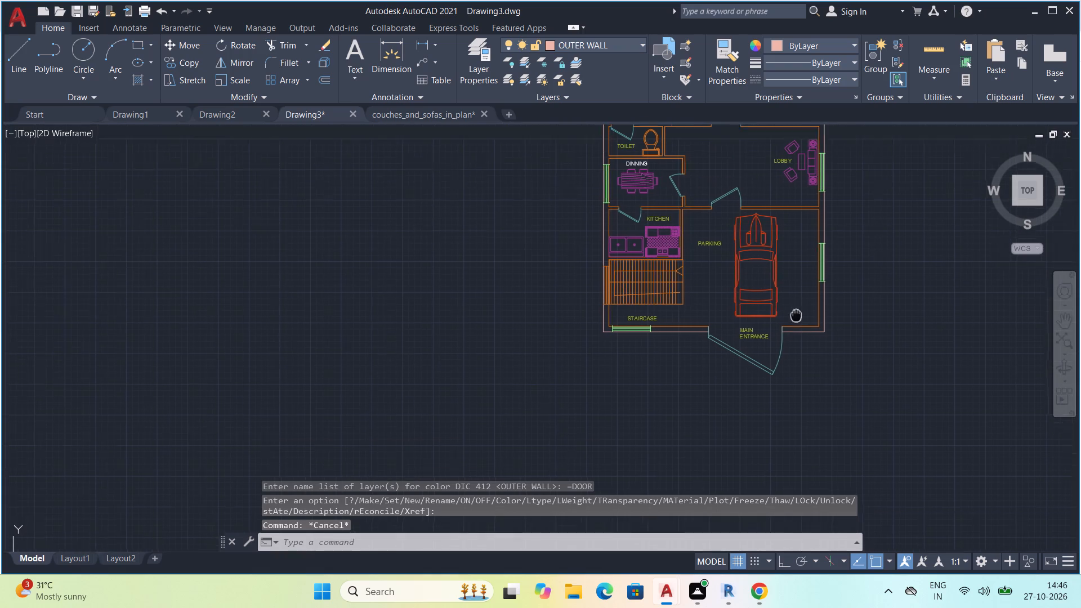
pyautogui.moveTo(796, 328); pyautogui.dragTo(787, 365, button='middle')
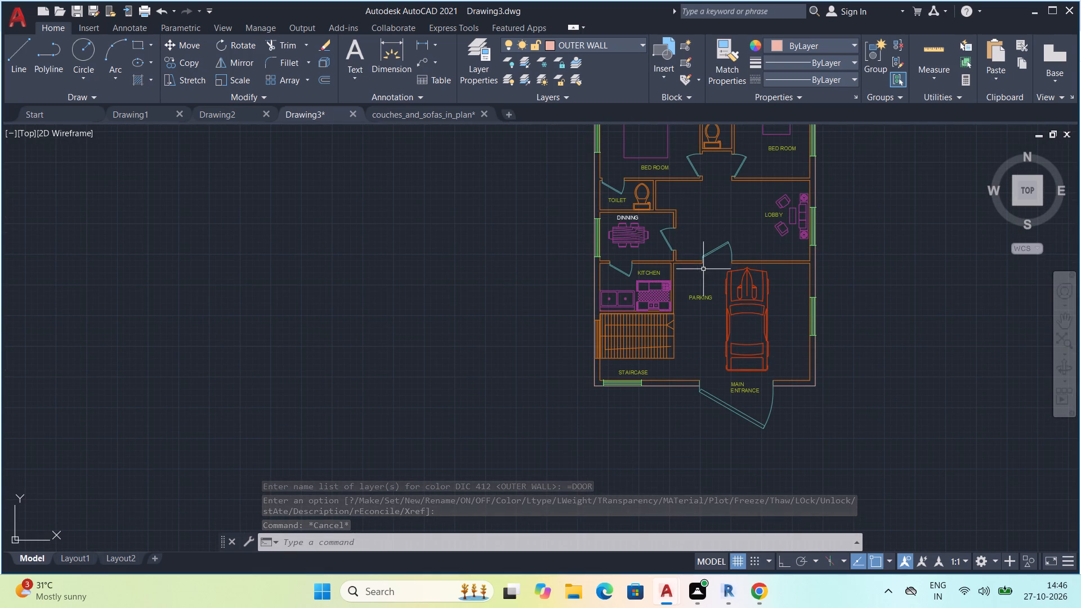
pyautogui.click(636, 218)
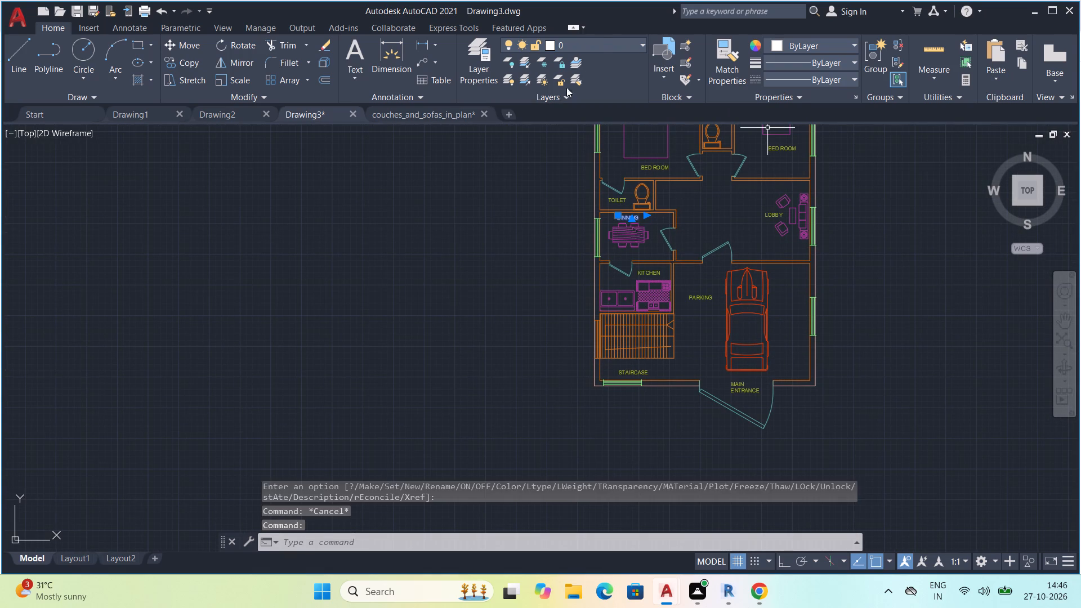
pyautogui.click(598, 43)
pyautogui.click(551, 82)
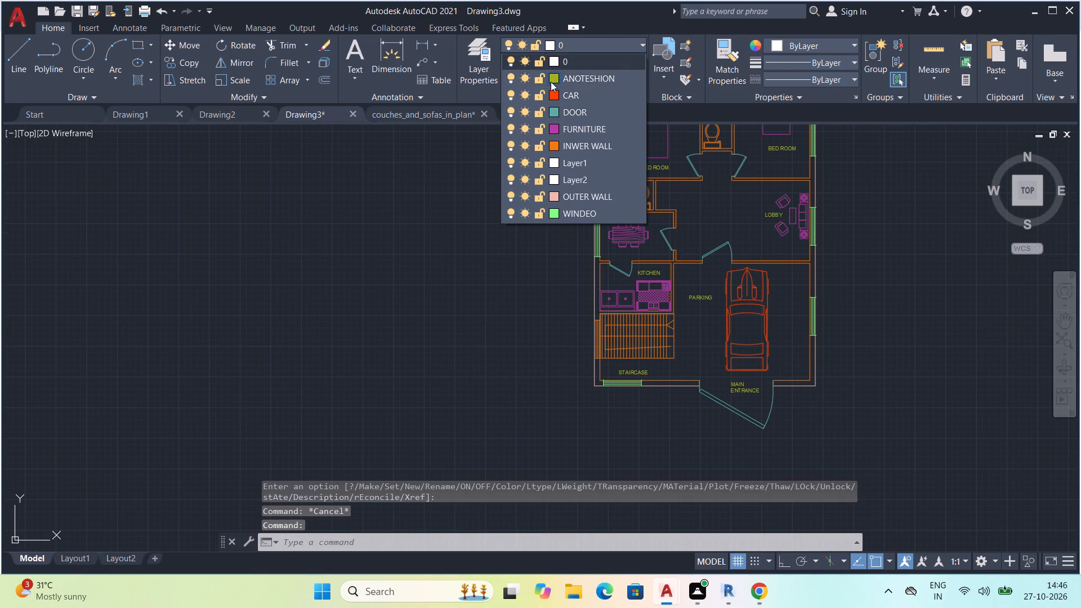
pyautogui.click(537, 404)
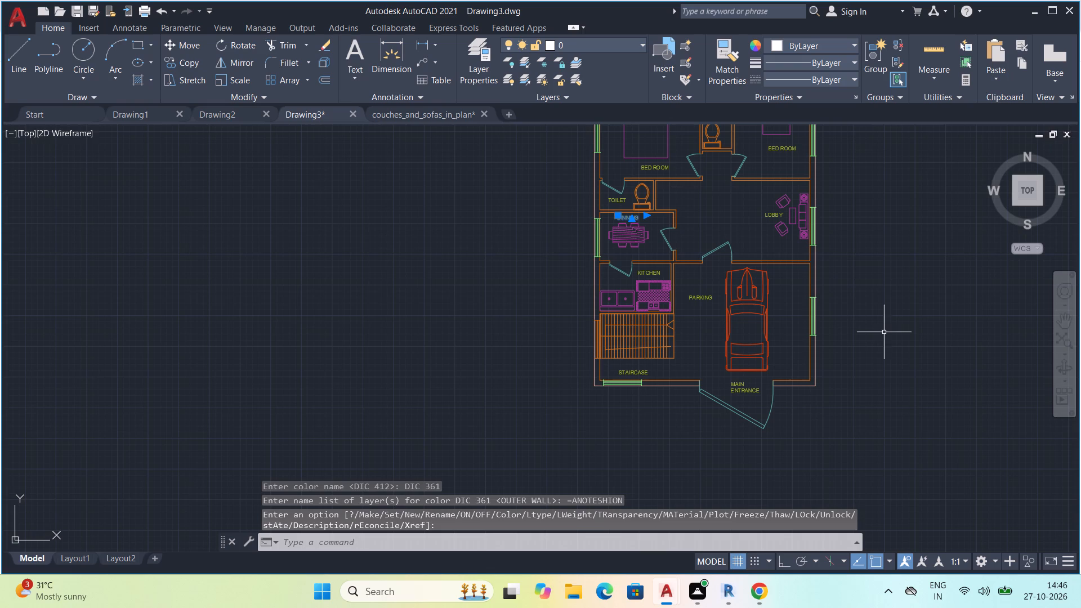
pyautogui.press('Escape')
pyautogui.scroll(3, 894, 295)
pyautogui.scroll(-3, 891, 297)
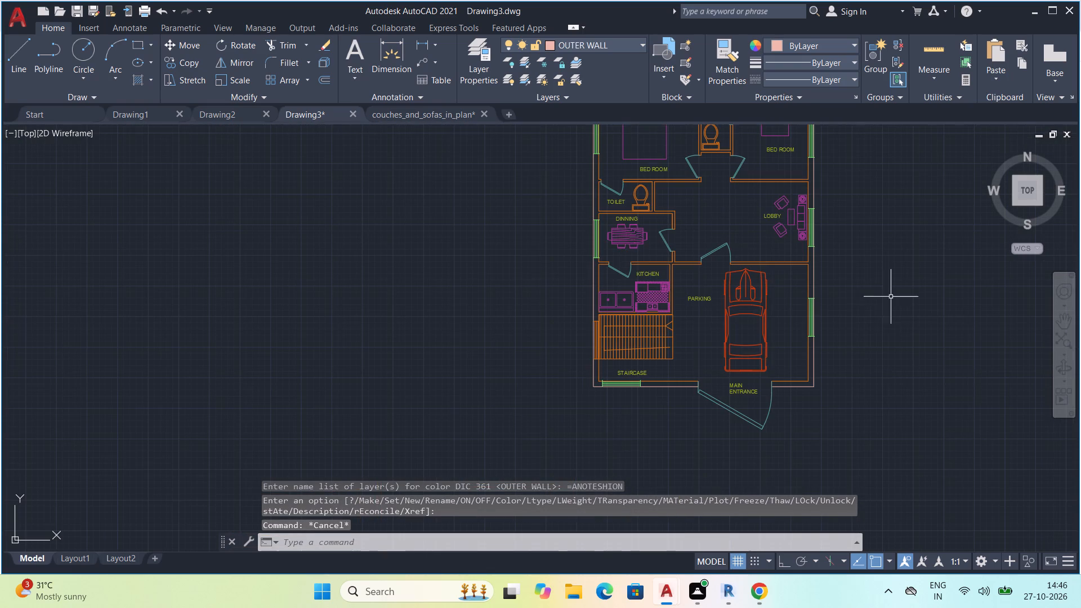
pyautogui.moveTo(857, 356); pyautogui.dragTo(801, 374, button='middle')
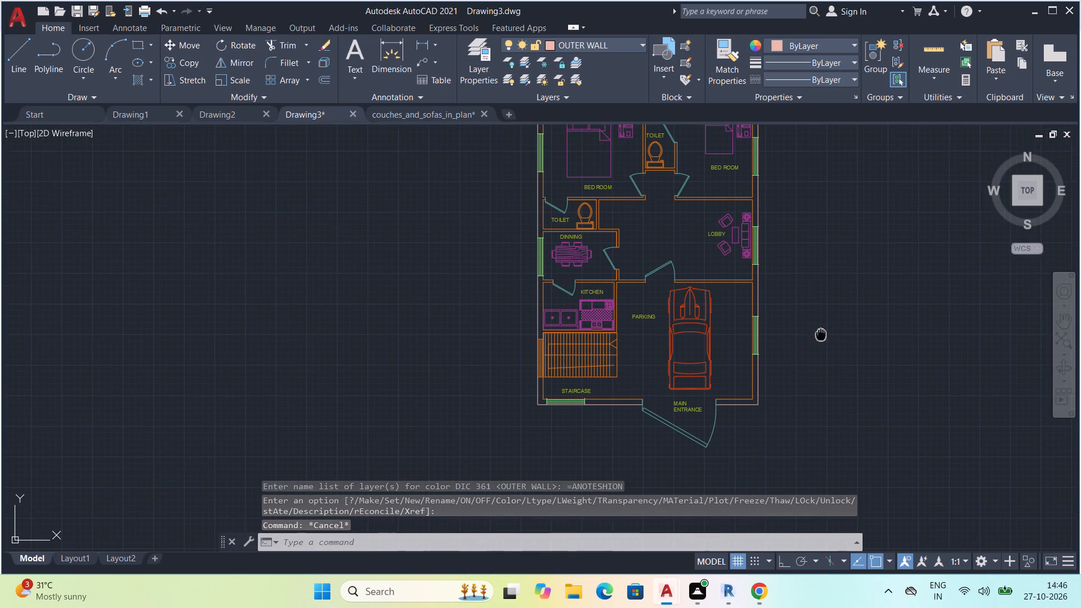
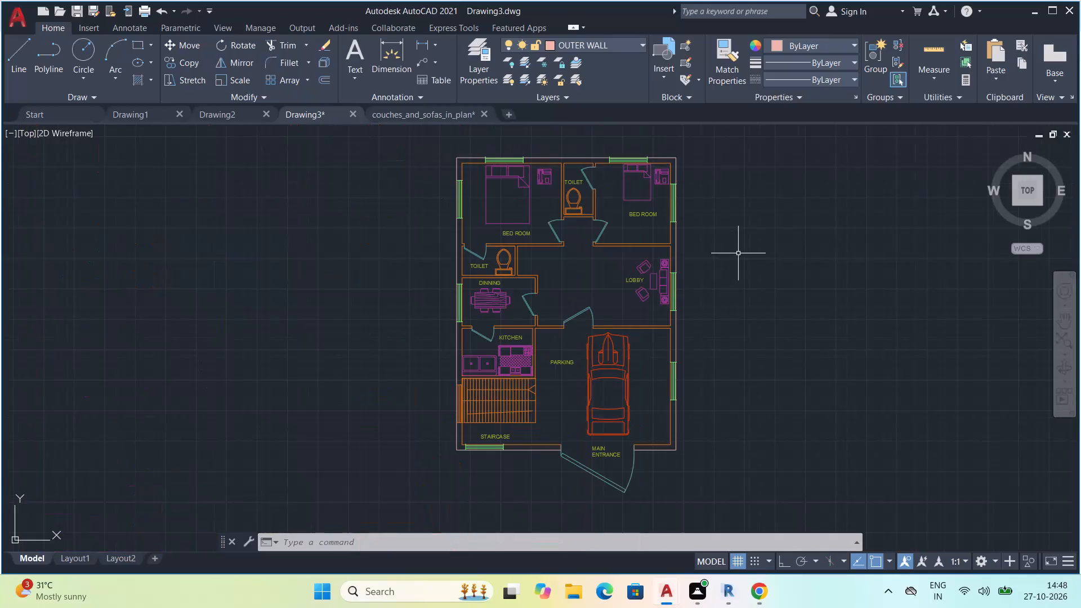
# With the corner furniture in both bedrooms selected, set the FURNITURE layer's color to DIC 506 from DIC COLOR GUIDE(R), then clear the selection.
pyautogui.moveTo(754, 265); pyautogui.dragTo(711, 264, button='middle')
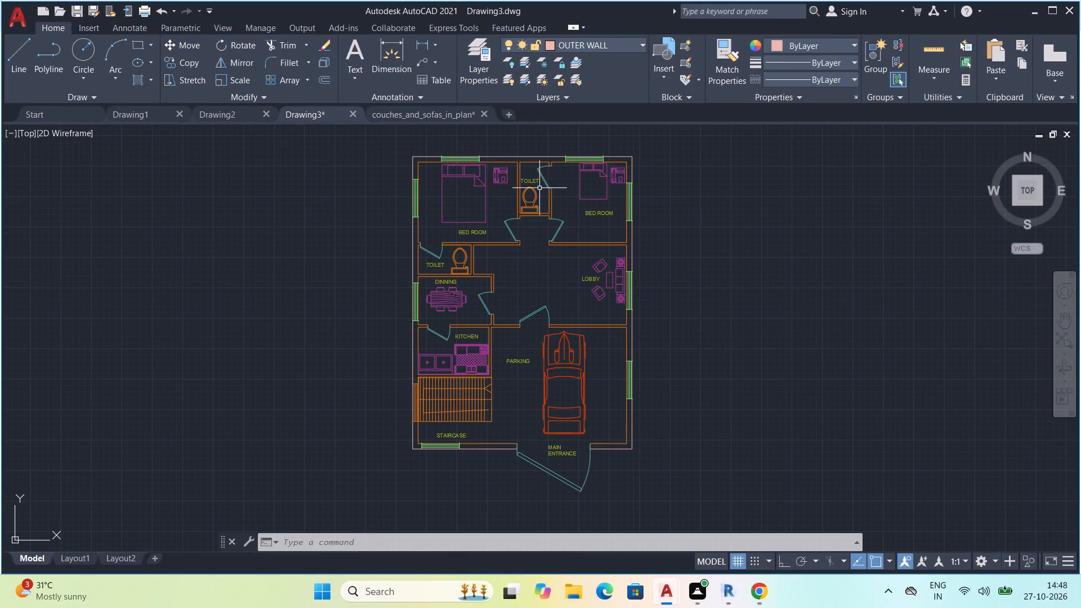
pyautogui.click(504, 177)
pyautogui.click(623, 178)
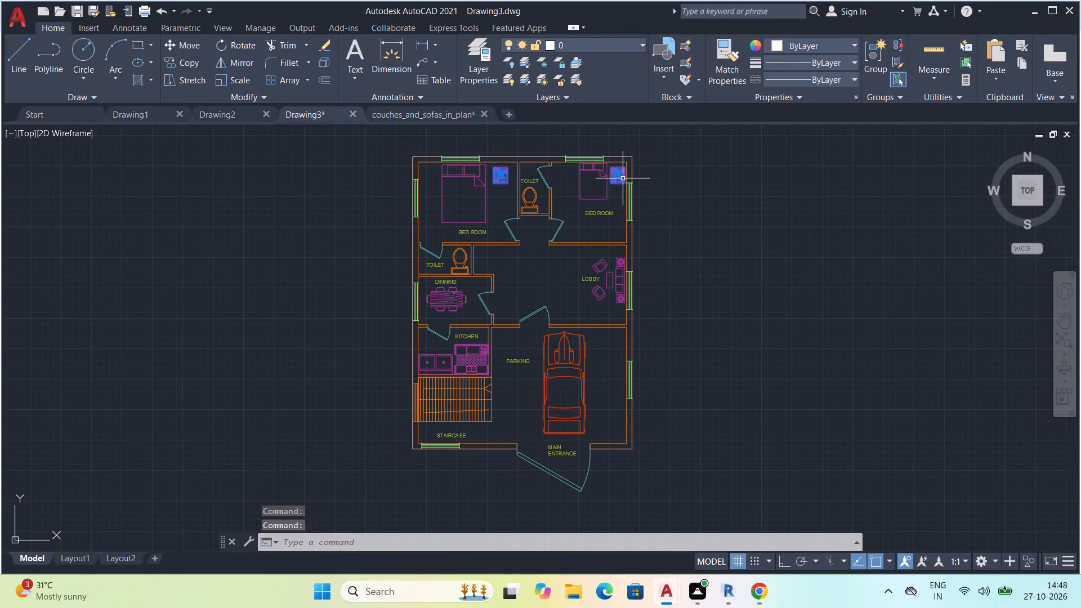
pyautogui.click(546, 44)
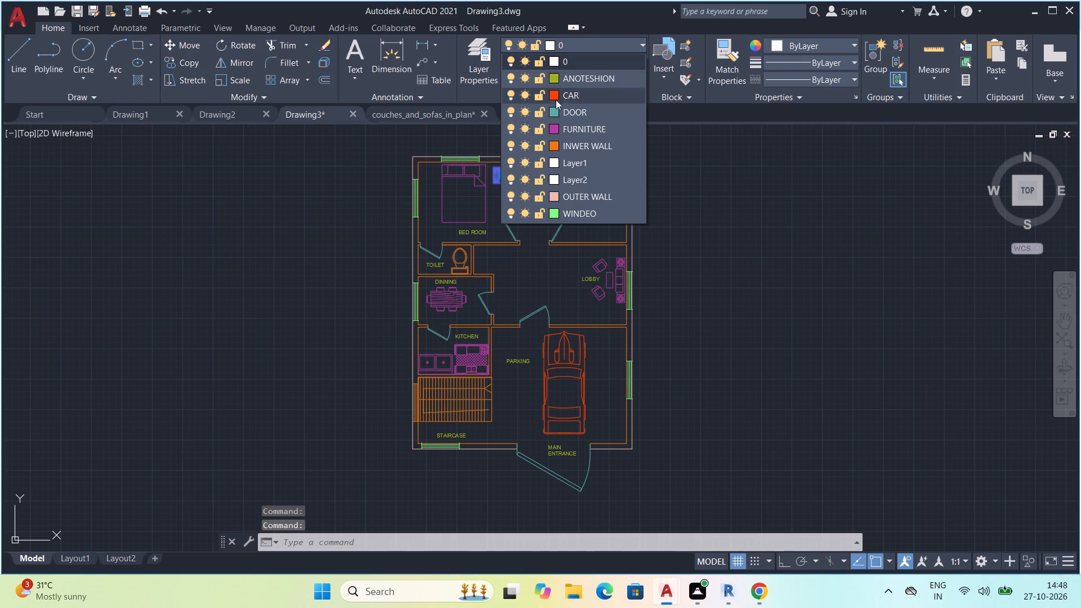
pyautogui.click(559, 126)
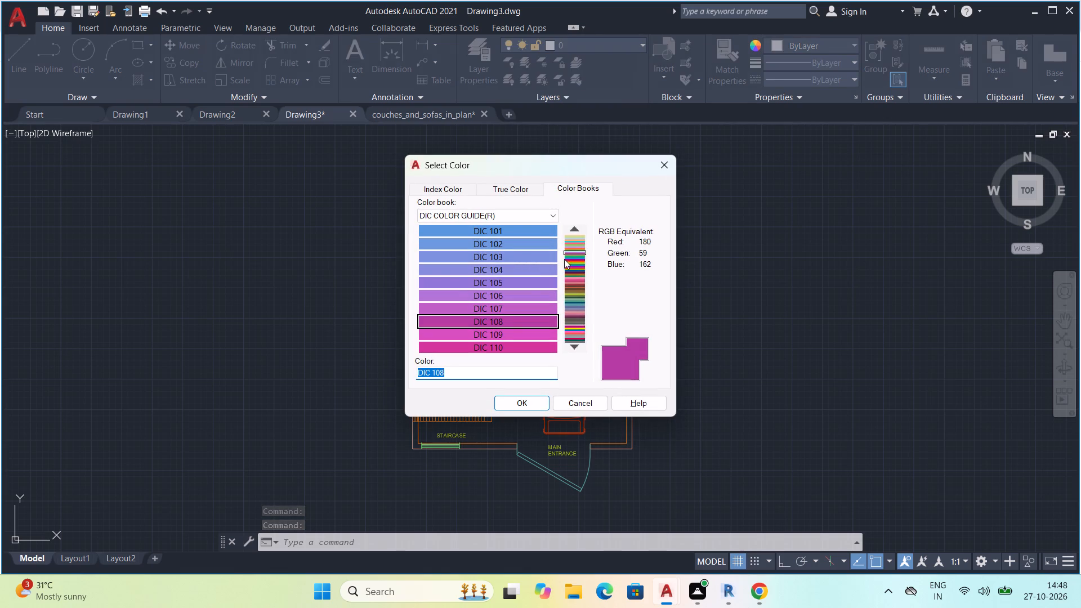
pyautogui.click(572, 341)
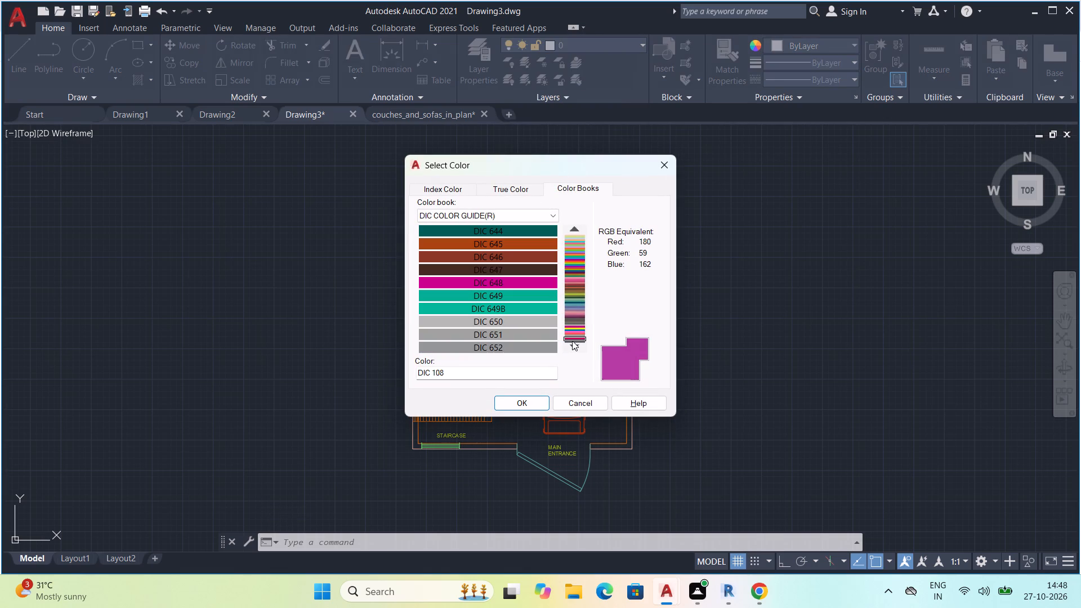
pyautogui.click(574, 342)
pyautogui.click(575, 343)
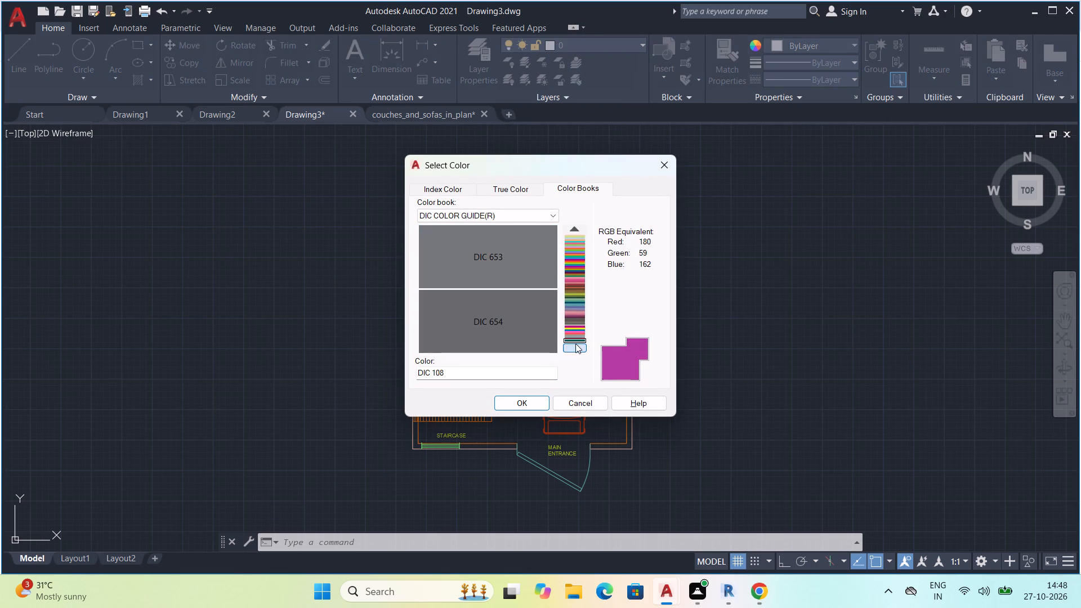
pyautogui.tripleClick(574, 230)
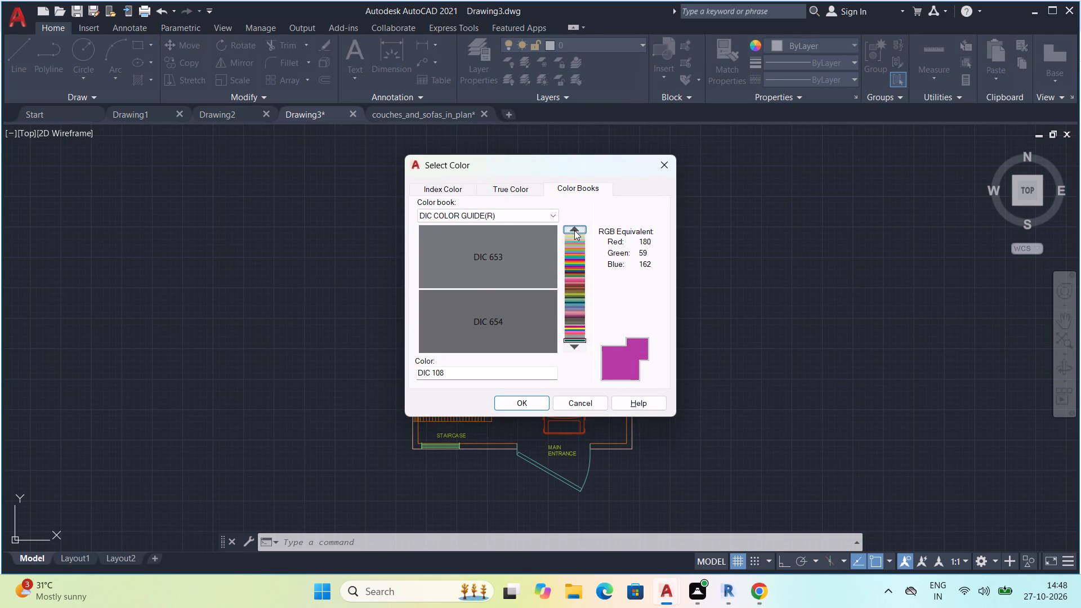
pyautogui.tripleClick(574, 230)
pyautogui.doubleClick(574, 230)
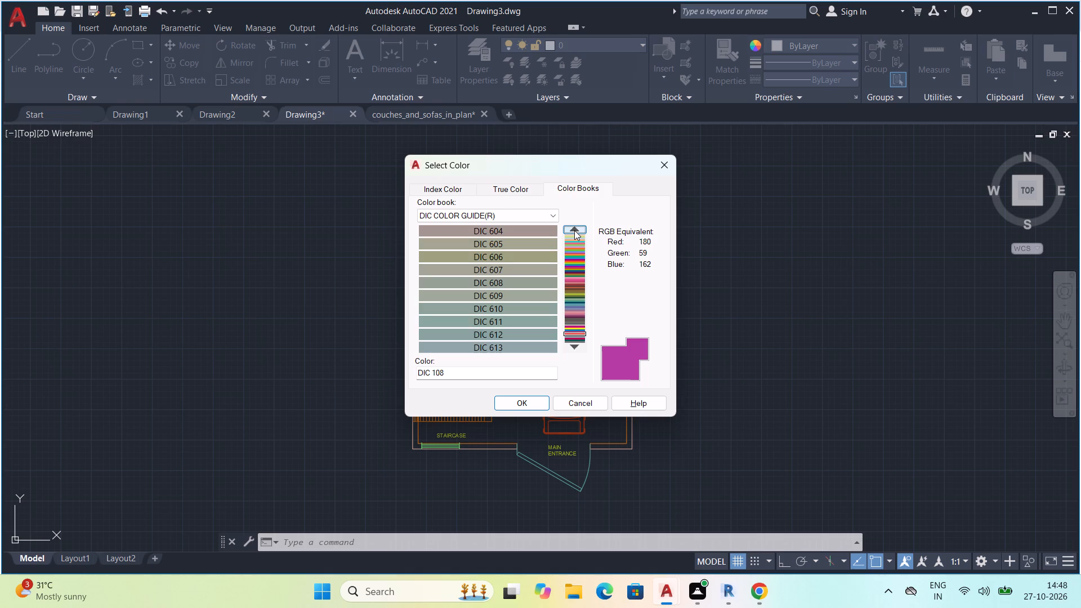
pyautogui.tripleClick(574, 230)
pyautogui.tripleClick(574, 230)
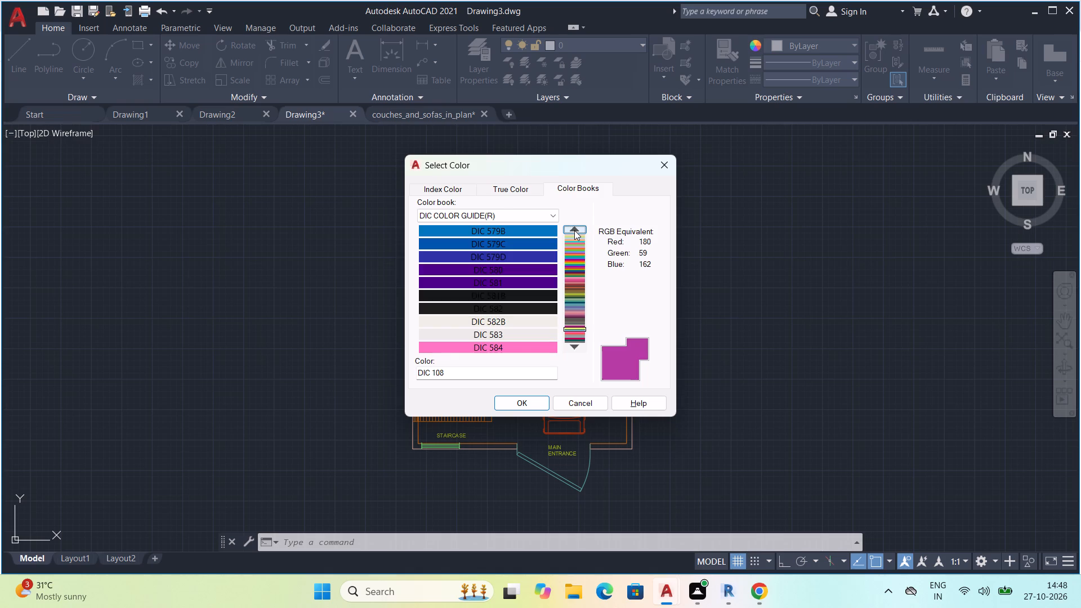
pyautogui.tripleClick(574, 230)
pyautogui.tripleClick(574, 230)
pyautogui.tripleClick(574, 230)
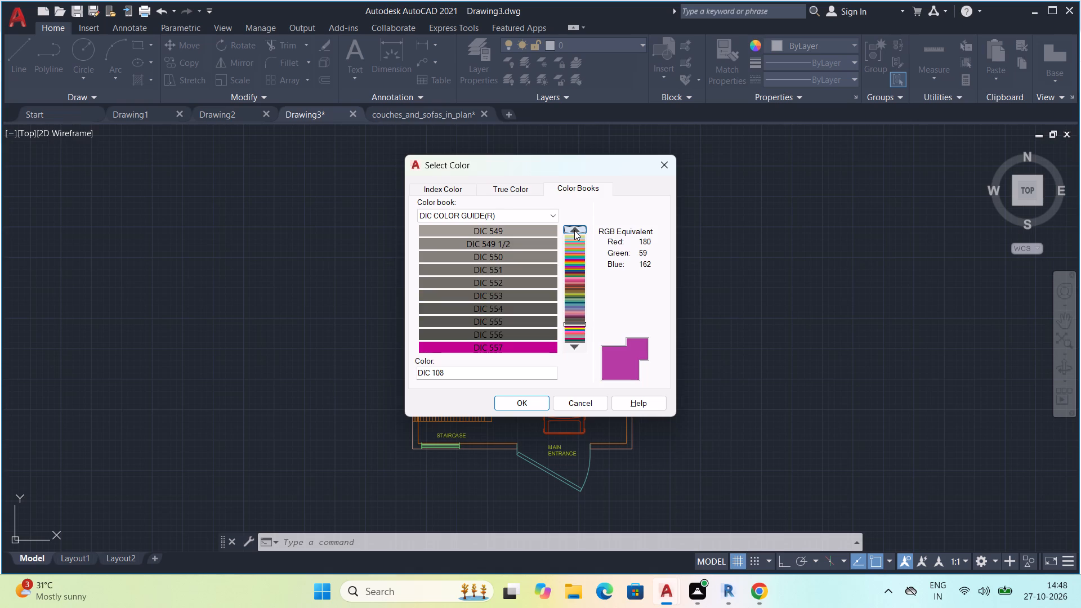
pyautogui.doubleClick(574, 230)
pyautogui.click(574, 230)
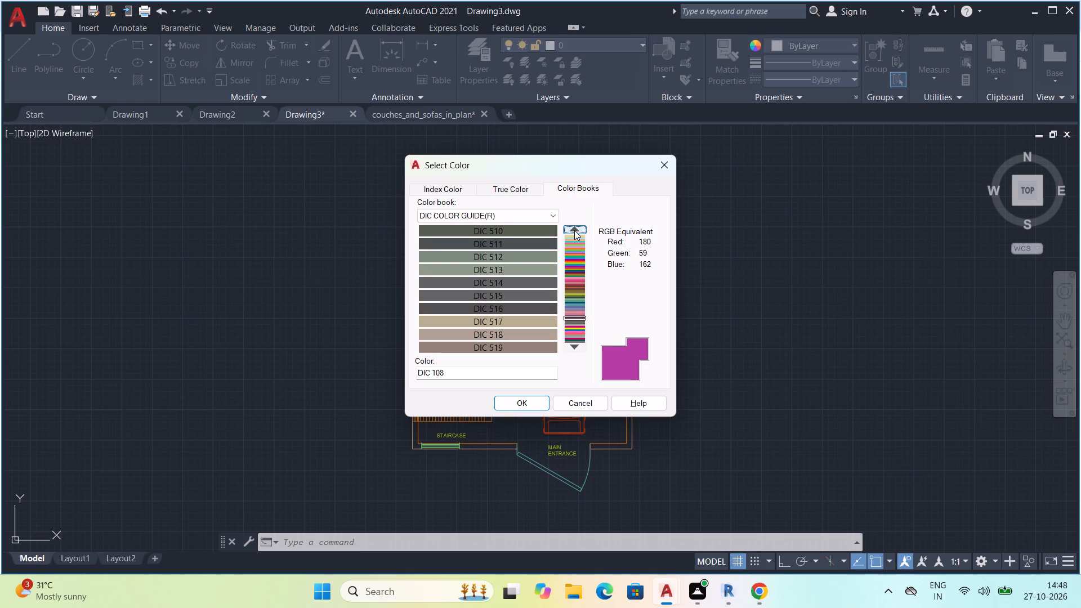
pyautogui.click(574, 230)
pyautogui.click(574, 230)
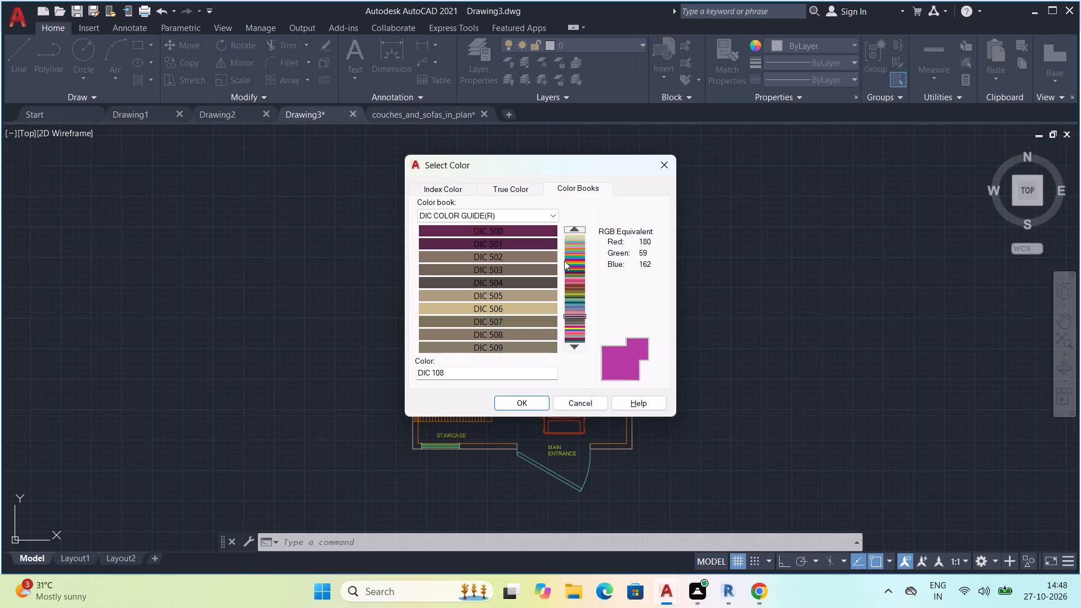
pyautogui.click(544, 309)
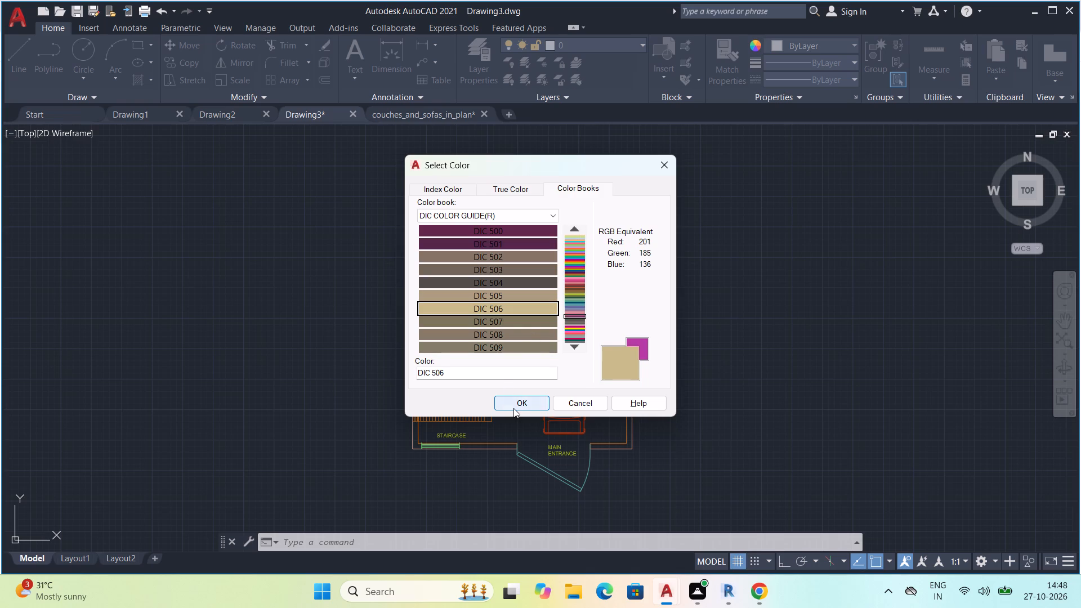
pyautogui.click(513, 408)
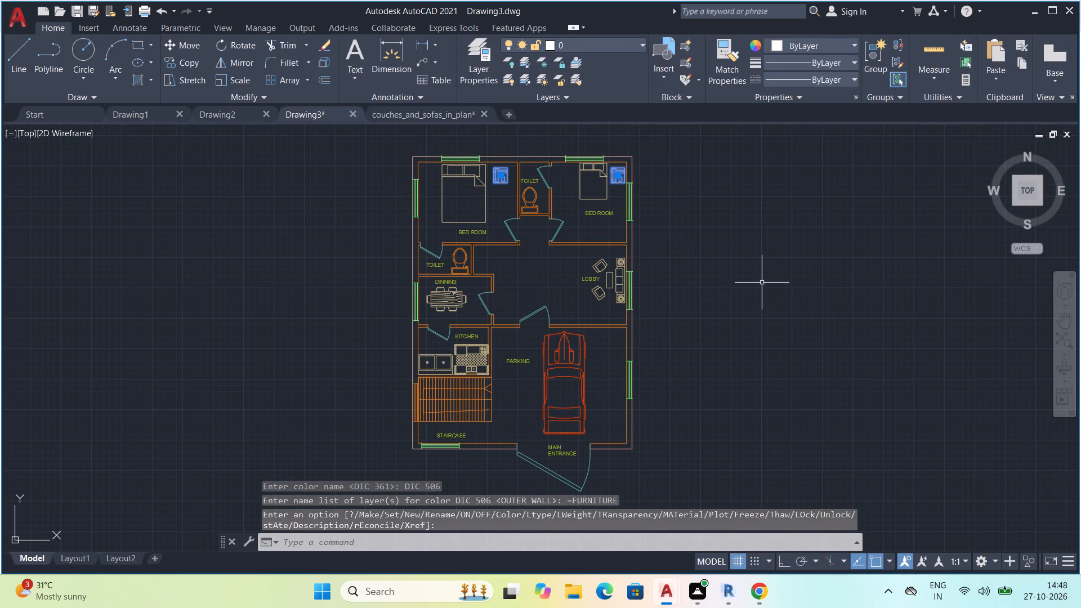
pyautogui.scroll(1, 709, 285)
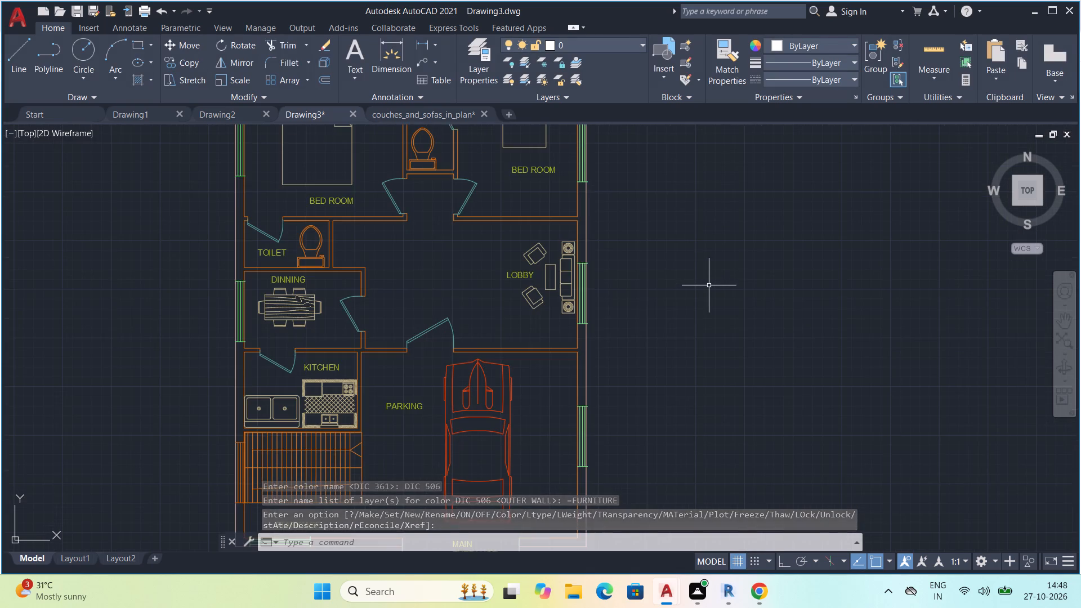
pyautogui.scroll(-1, 709, 286)
pyautogui.press('Escape')
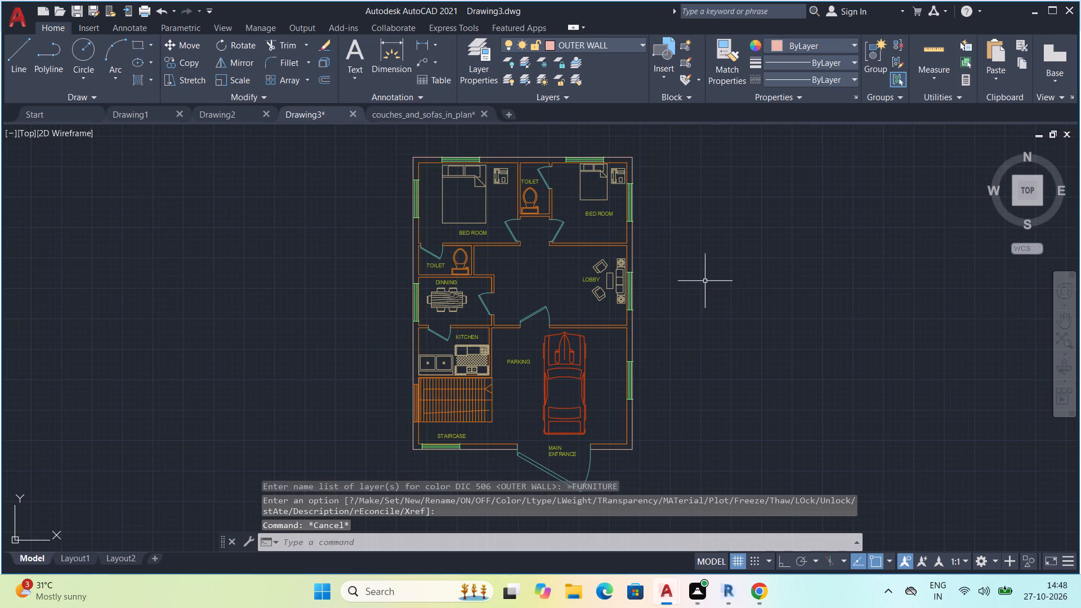
# Examine the recolored furniture against the walls, doors, labels and car across the floor plan.
pyautogui.moveTo(711, 287); pyautogui.dragTo(753, 320, button='middle')
pyautogui.scroll(1, 748, 303)
pyautogui.scroll(-2, 745, 301)
pyautogui.scroll(1, 745, 305)
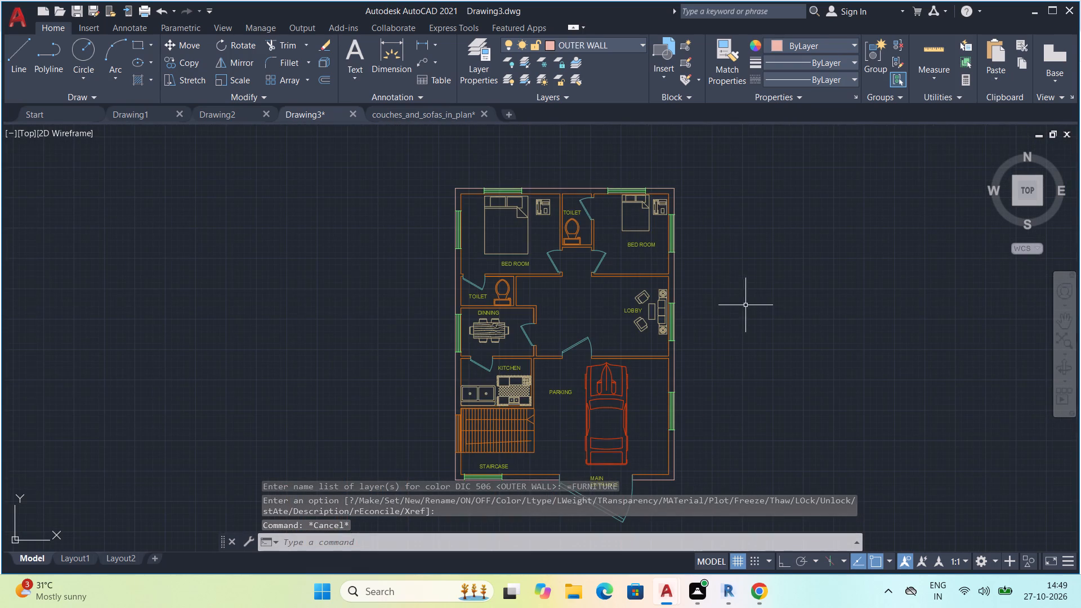
pyautogui.scroll(-1, 738, 334)
pyautogui.moveTo(741, 339); pyautogui.dragTo(727, 325, button='middle')
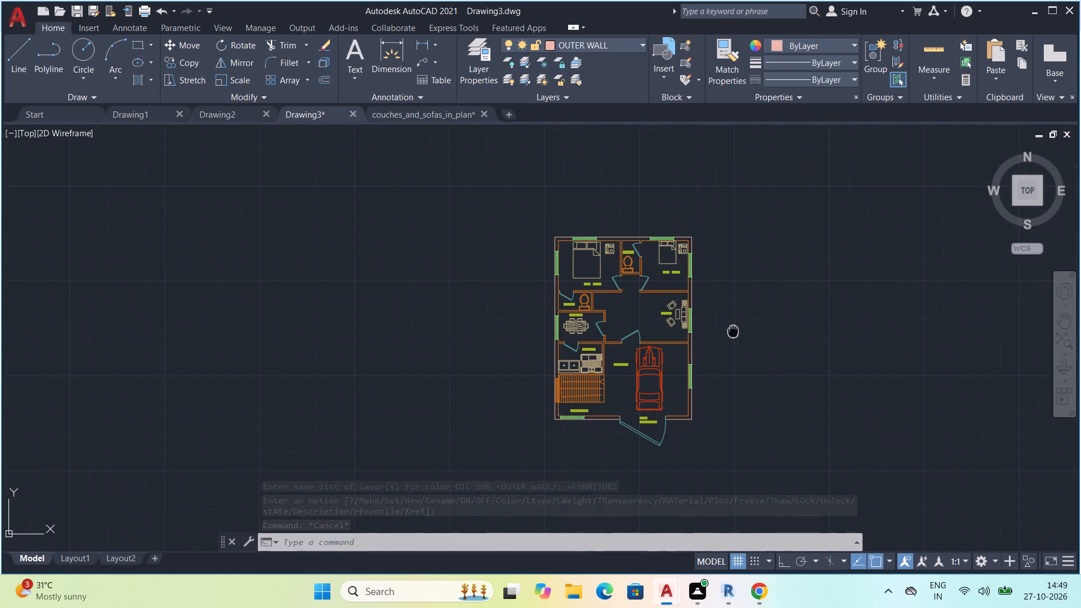
pyautogui.moveTo(727, 325); pyautogui.dragTo(721, 316, button='middle')
pyautogui.scroll(1, 717, 312)
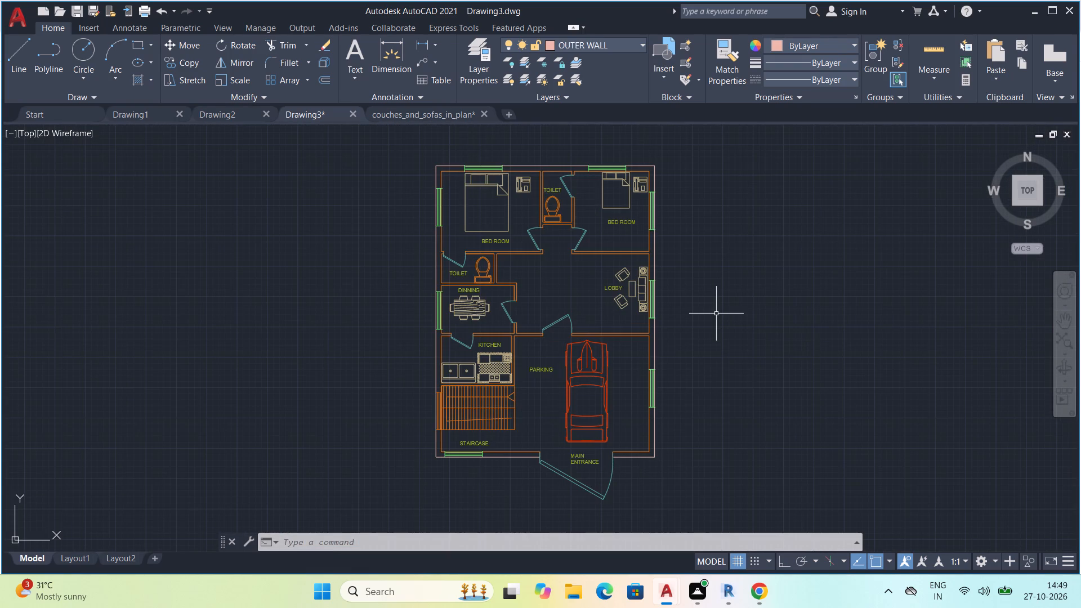
pyautogui.scroll(1, 716, 314)
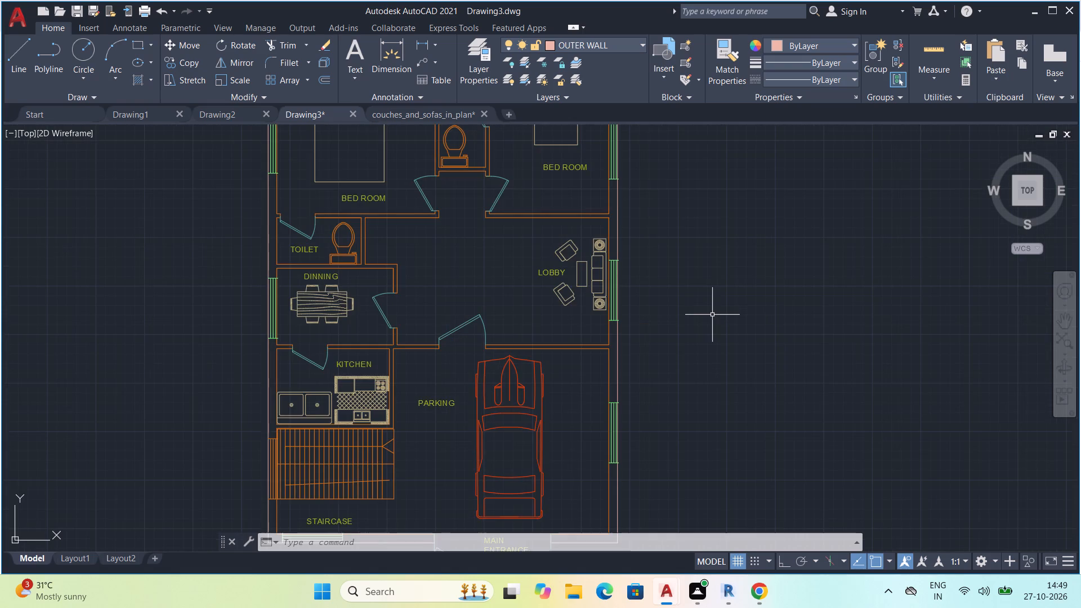
pyautogui.scroll(-1, 712, 315)
pyautogui.moveTo(710, 321); pyautogui.dragTo(684, 304, button='middle')
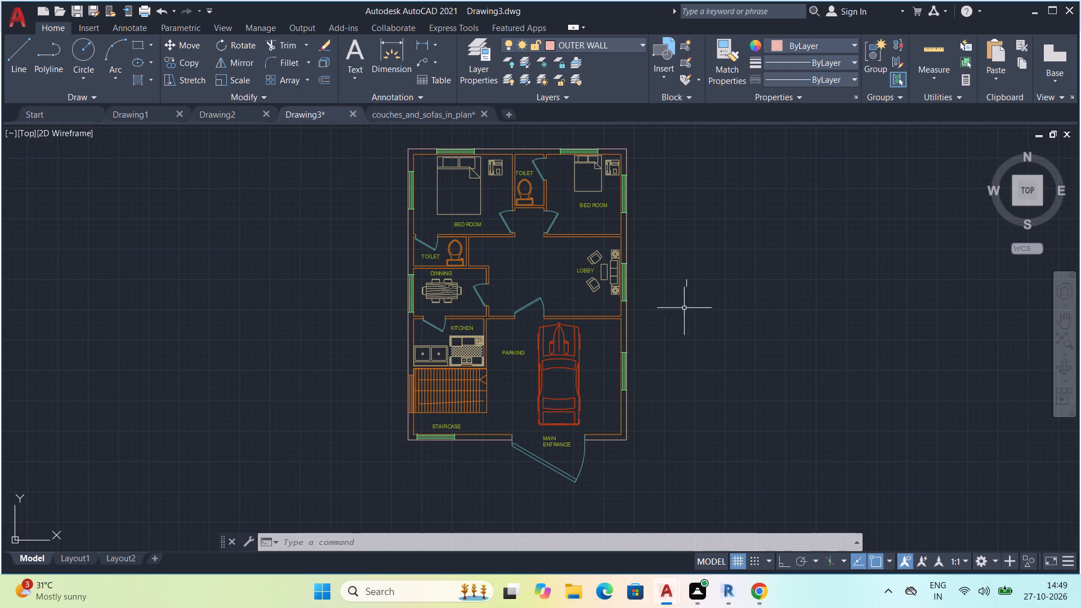
pyautogui.moveTo(737, 267); pyautogui.dragTo(788, 320, button='middle')
pyautogui.scroll(2, 790, 322)
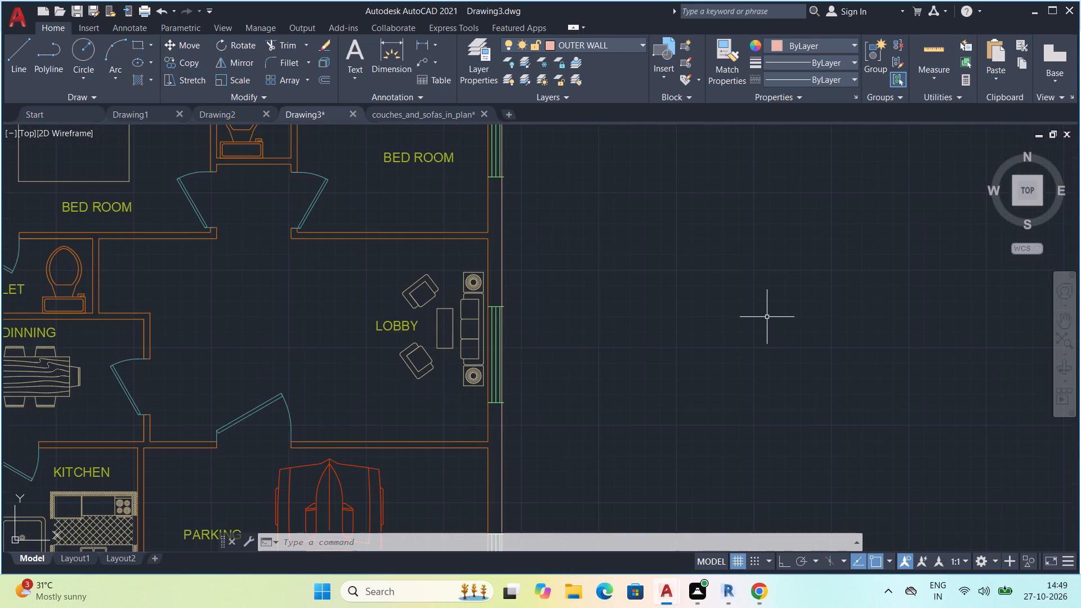
pyautogui.scroll(-1, 767, 317)
pyautogui.moveTo(741, 323); pyautogui.dragTo(773, 337, button='middle')
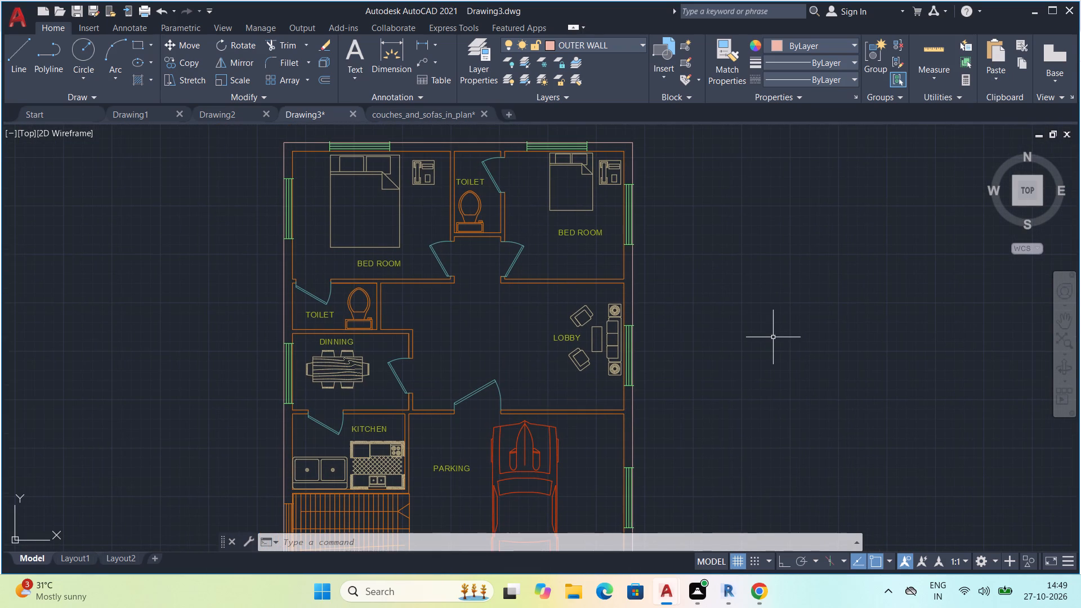
# Start saving the house plan drawing and choose the Revit folder on New Volume (D:) as its location.
pyautogui.hotkey('ctrl', 's')
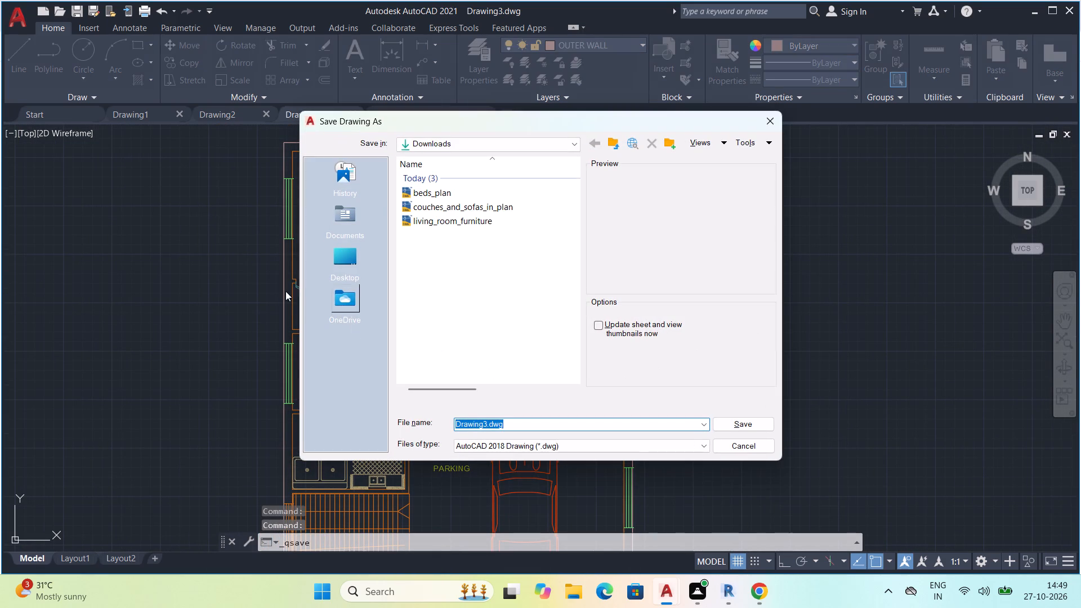
pyautogui.click(340, 296)
pyautogui.click(346, 271)
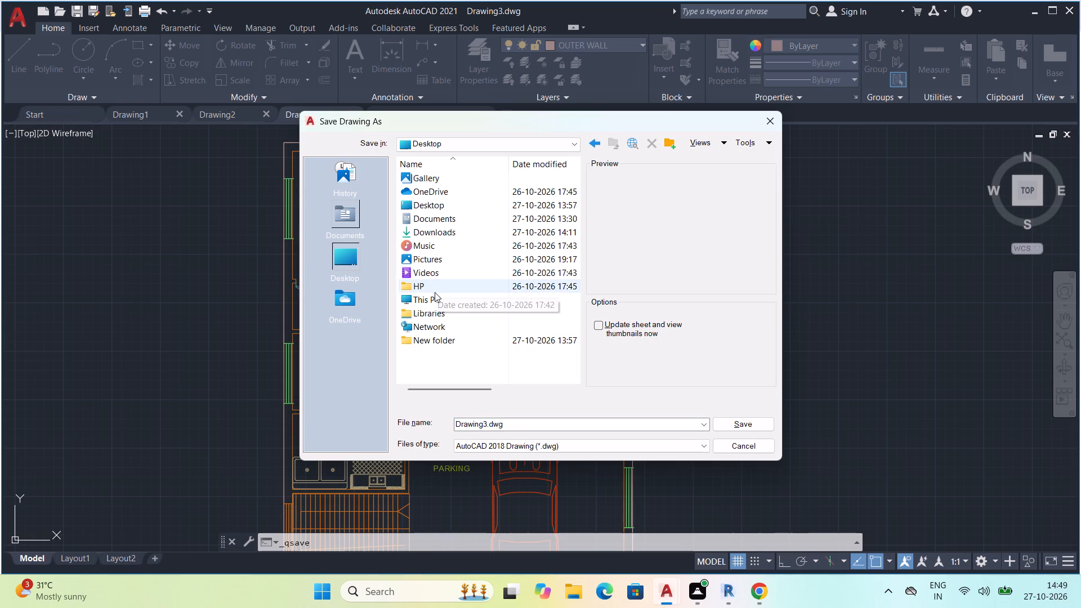
pyautogui.click(434, 294)
pyautogui.doubleClick(434, 297)
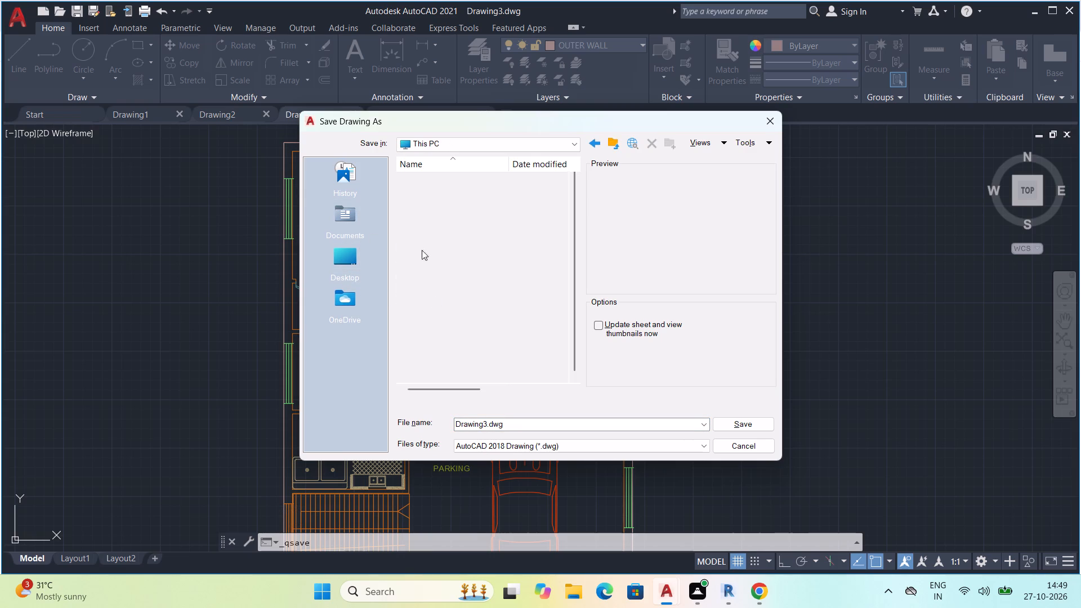
pyautogui.doubleClick(459, 208)
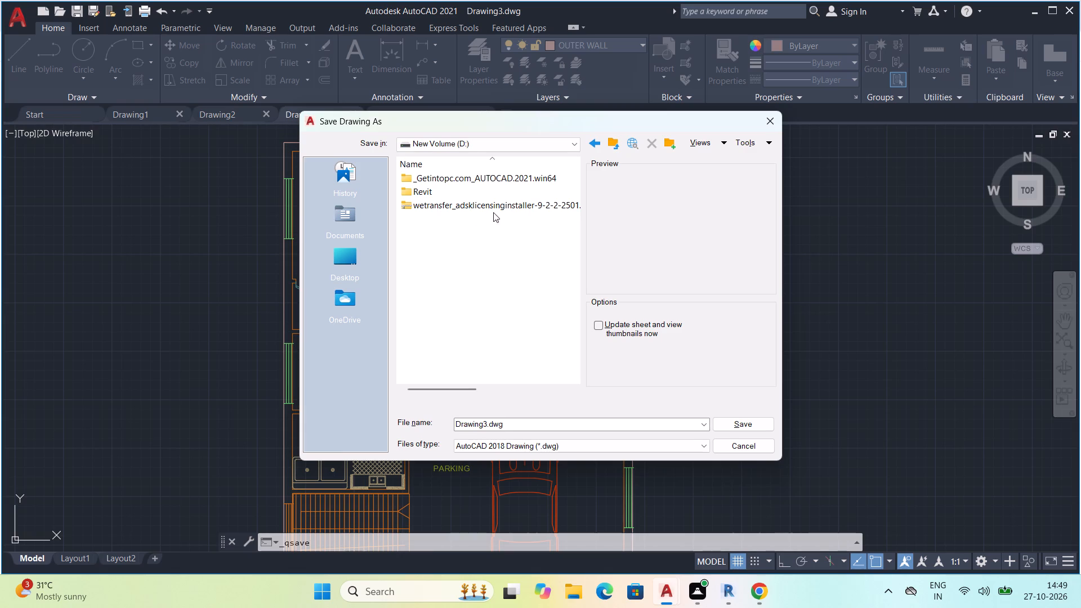
pyautogui.doubleClick(459, 193)
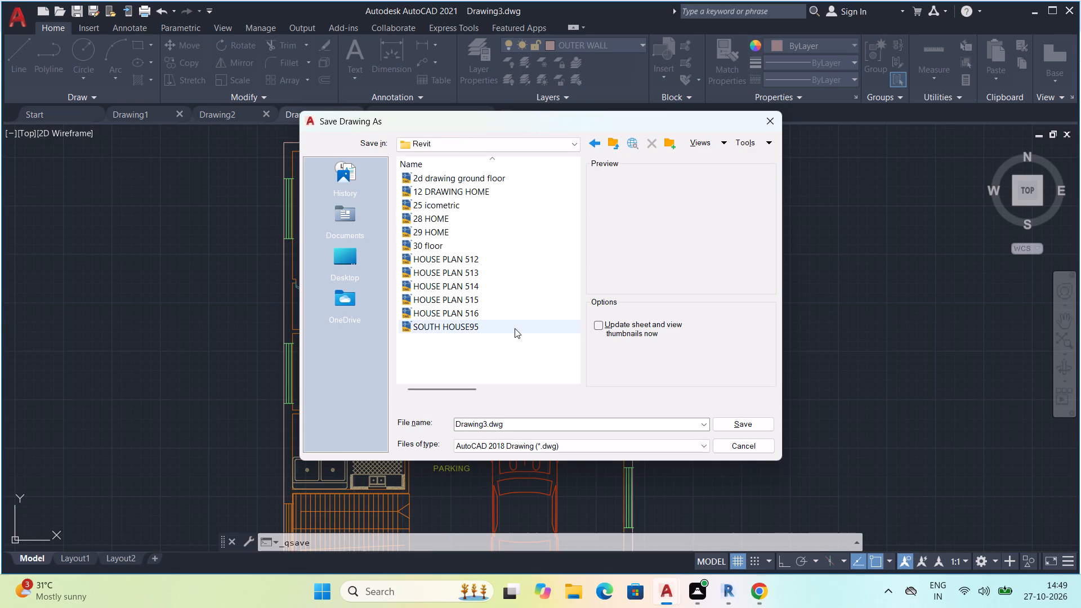
# Name the drawing file HOUSE PLAN 517 and save it in the Revit folder.
pyautogui.click(525, 421)
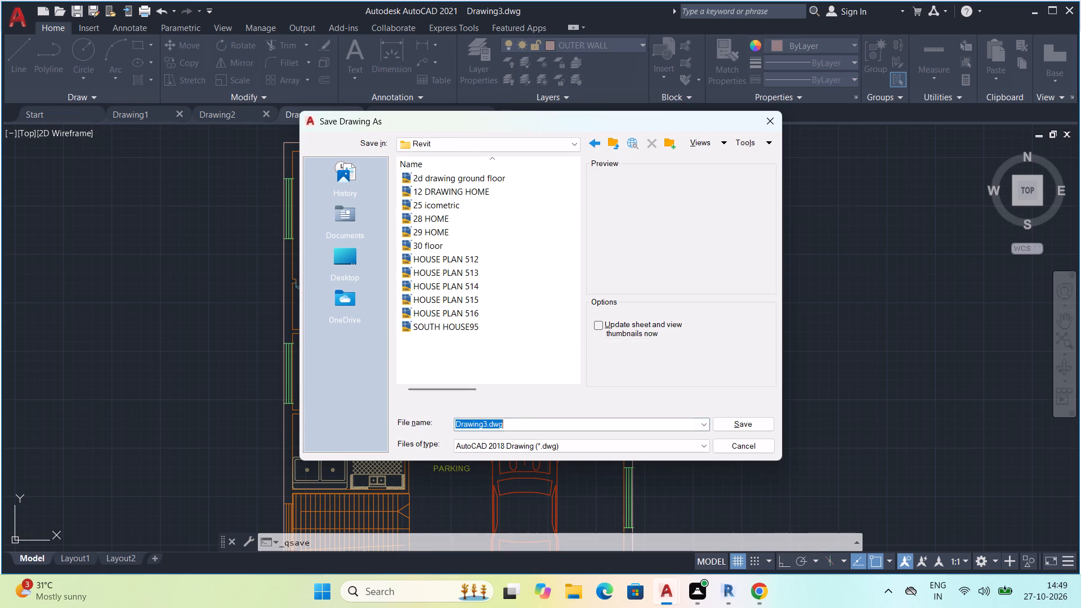
pyautogui.press('BackSpace')
pyautogui.press('BackSpace')
pyautogui.press('BackSpace')
pyautogui.press('BackSpace')
pyautogui.press('BackSpace')
pyautogui.press('BackSpace')
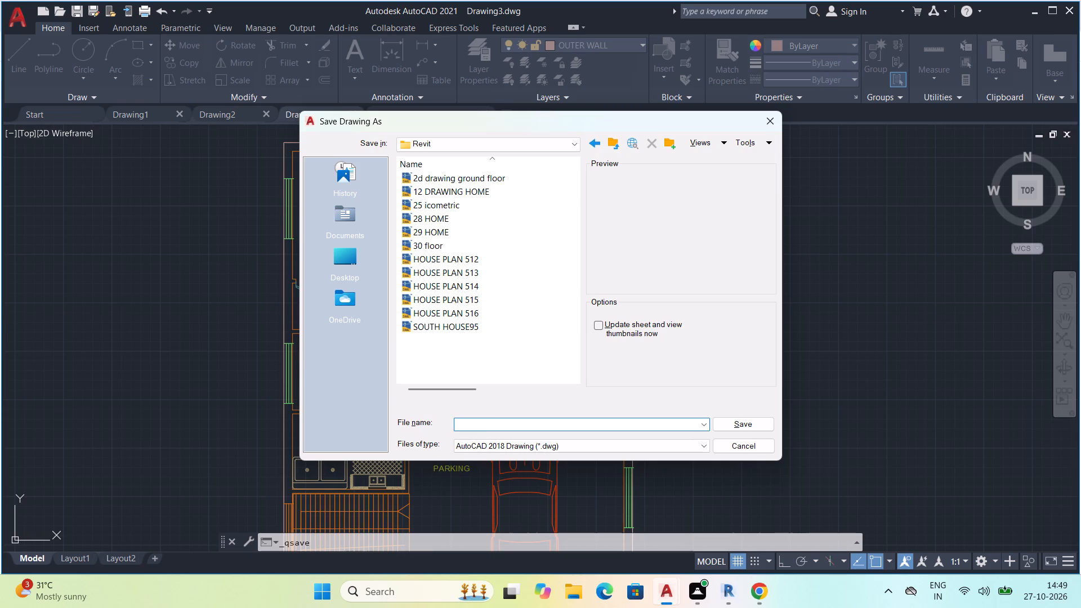
pyautogui.write('HOUSE')
pyautogui.press('space')
pyautogui.write('PLAN')
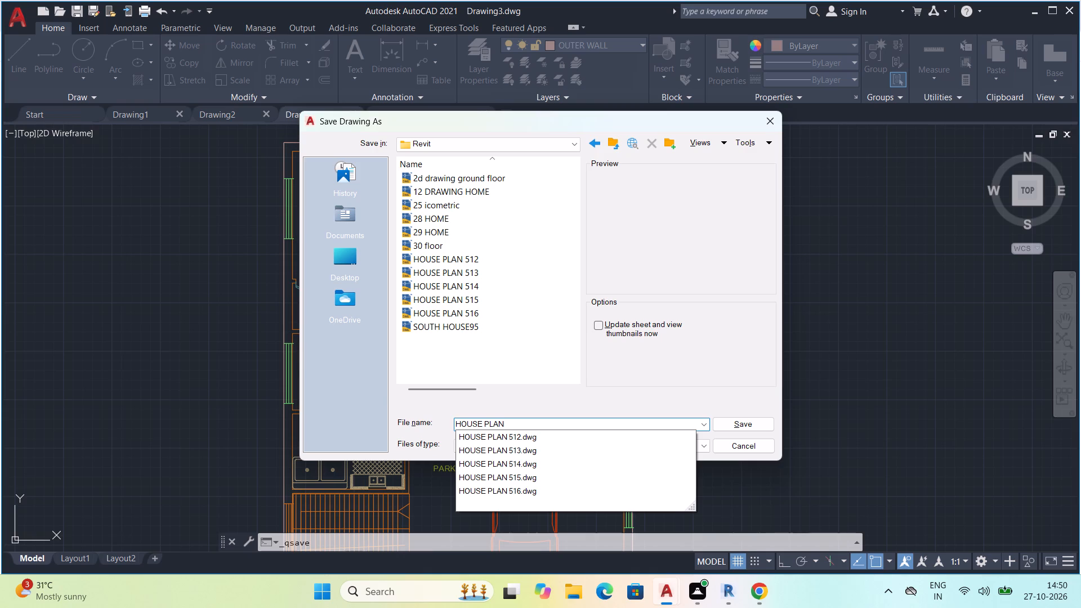
pyautogui.press('space')
pyautogui.write('517')
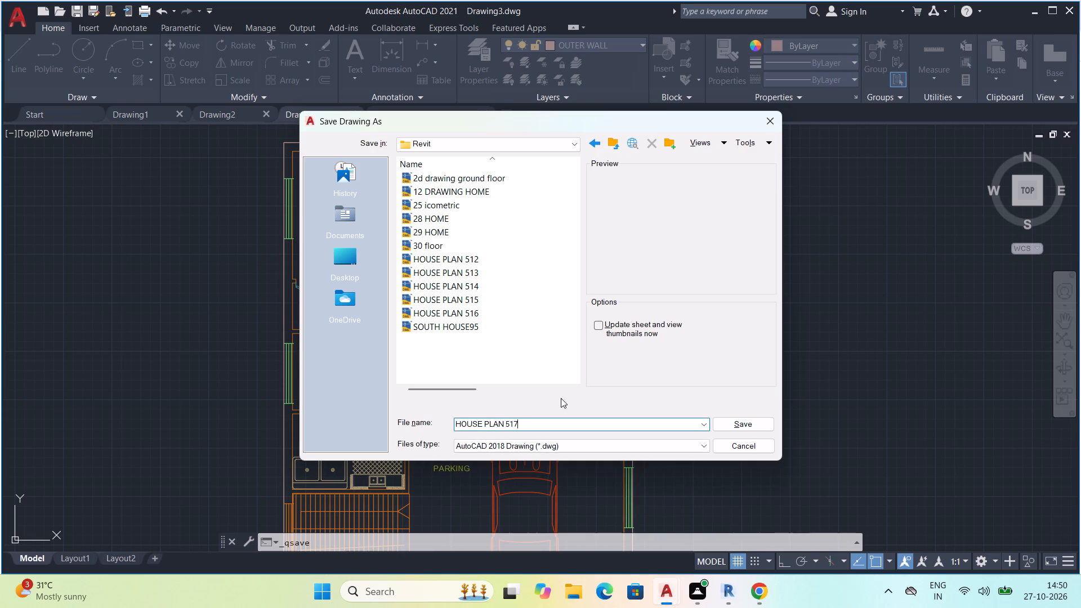
pyautogui.click(726, 423)
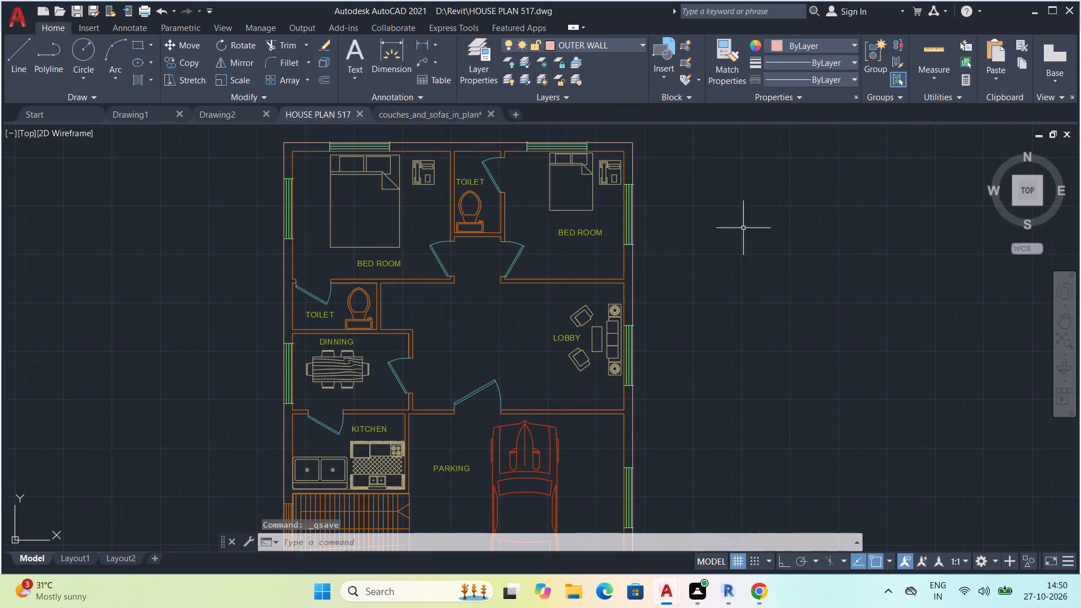
# Quit the program, saving the changes to couches_and_sofas_in_plan.dwg.
pyautogui.click(1065, 7)
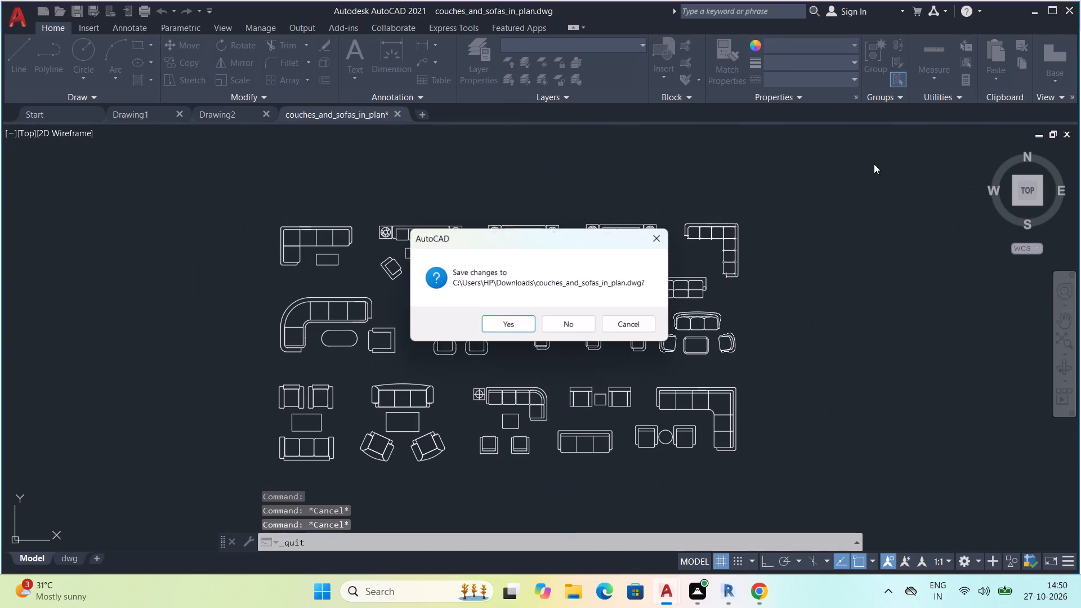
pyautogui.click(522, 328)
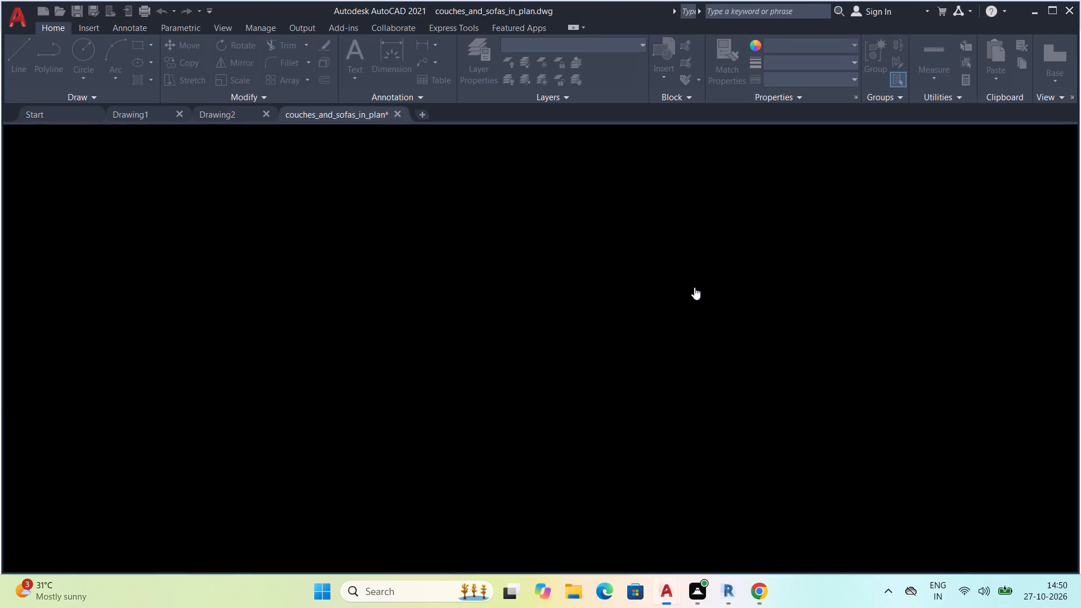